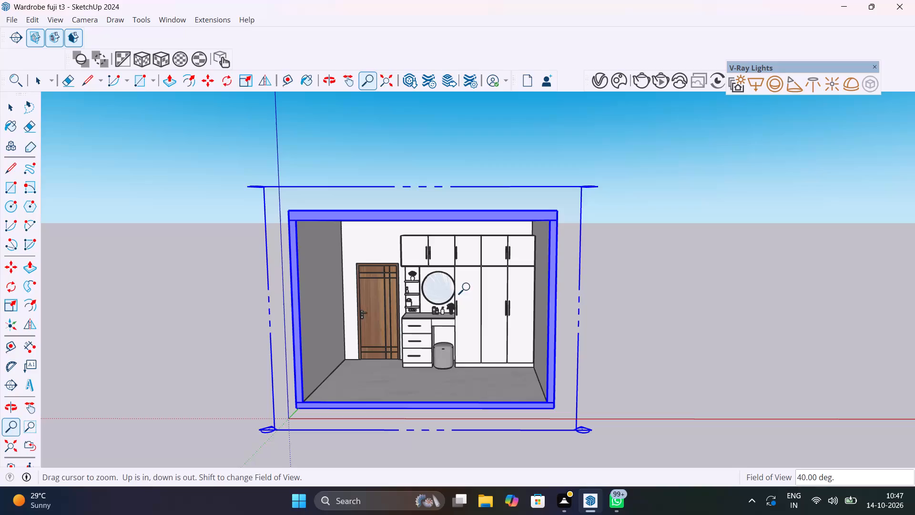
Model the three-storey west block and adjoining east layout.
Save the current wardrobe model.
key("space")
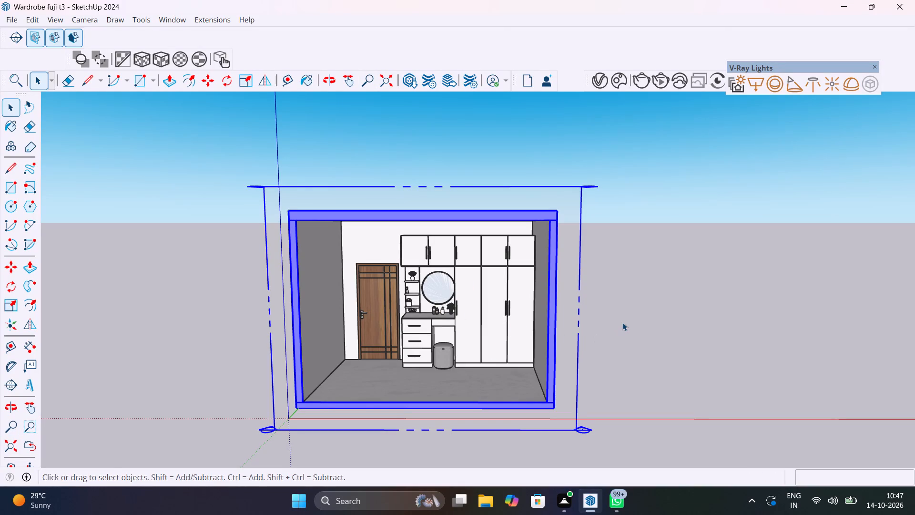
key("ctrl+s")
Create a new blank model using the default template.
left_click(18, 22)
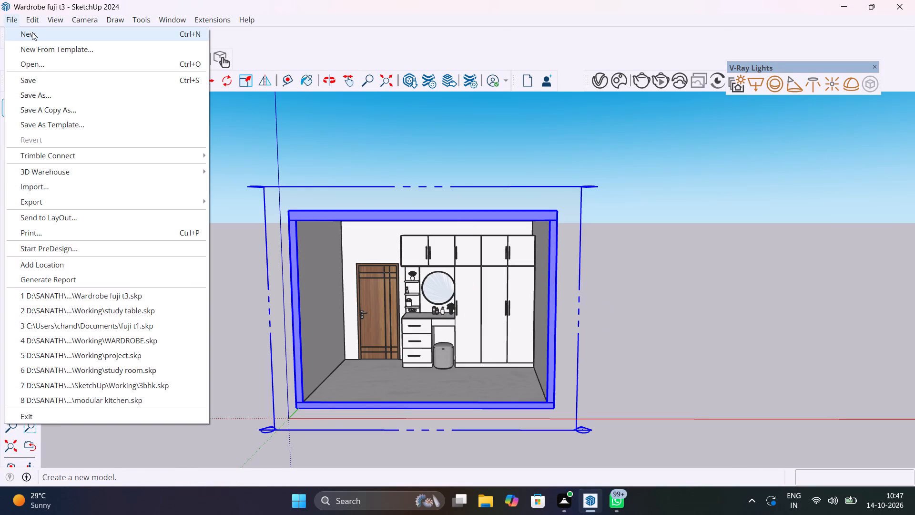
left_click(32, 32)
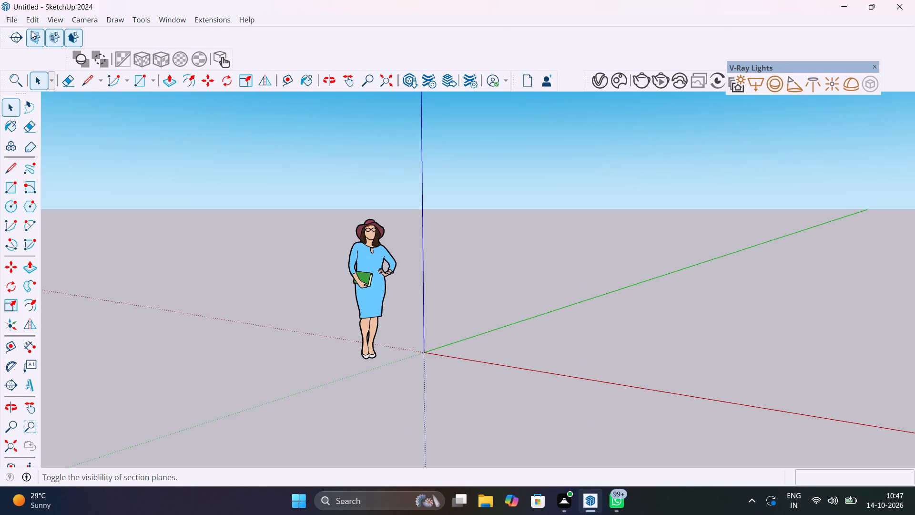
scroll(367, 332, "down", 4)
middle_click_drag(461, 356, 505, 366)
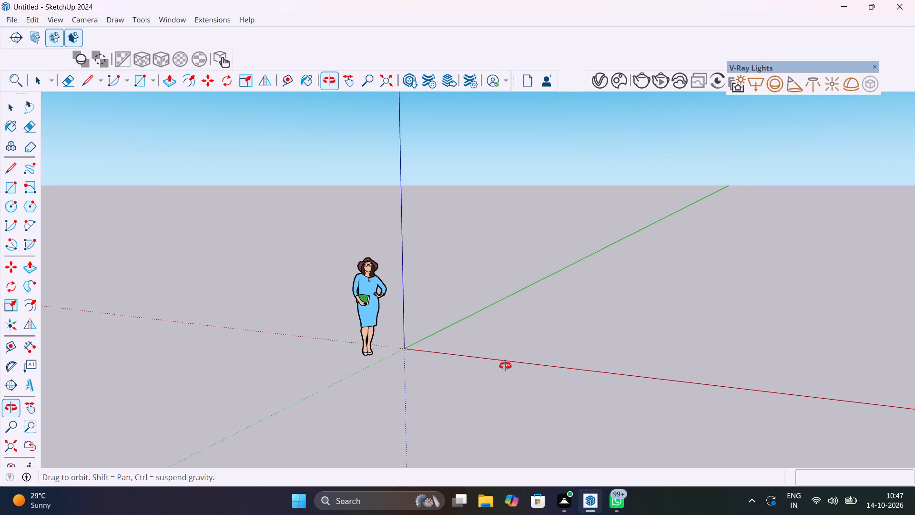
middle_click_drag(505, 366, 465, 429)
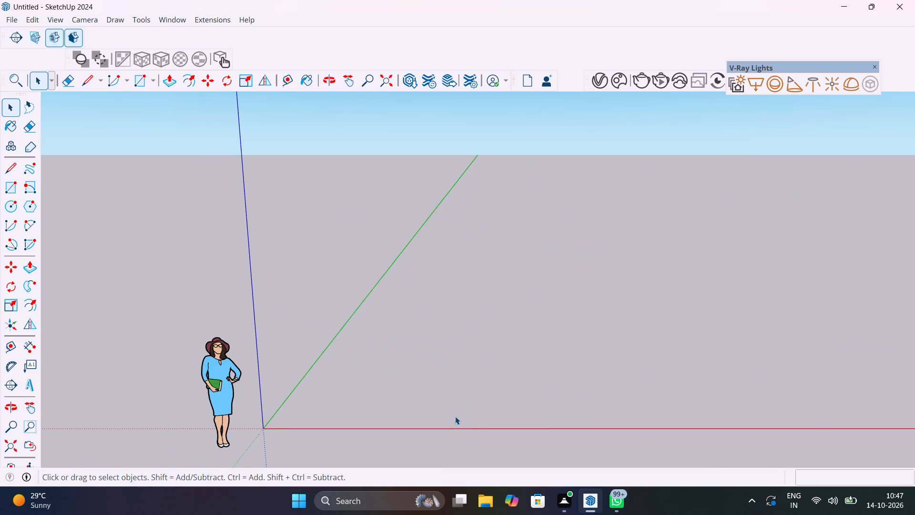
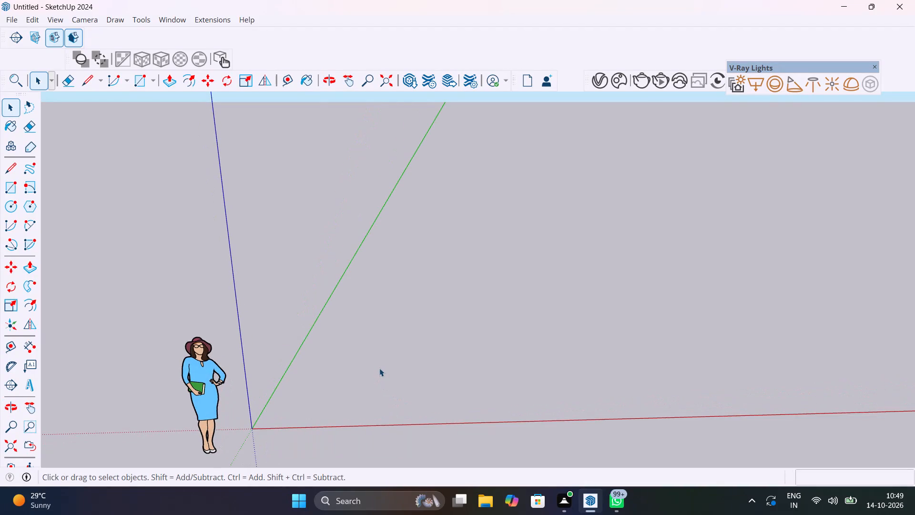
Place a guide line parallel to the green axis, offset about 3' 1 3/4" along the red direction.
key("t")
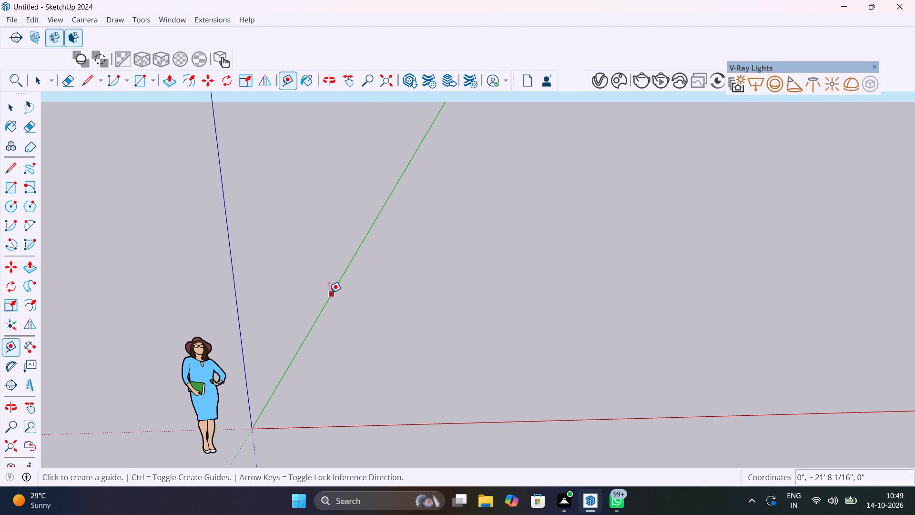
left_click(329, 293)
left_click(365, 304)
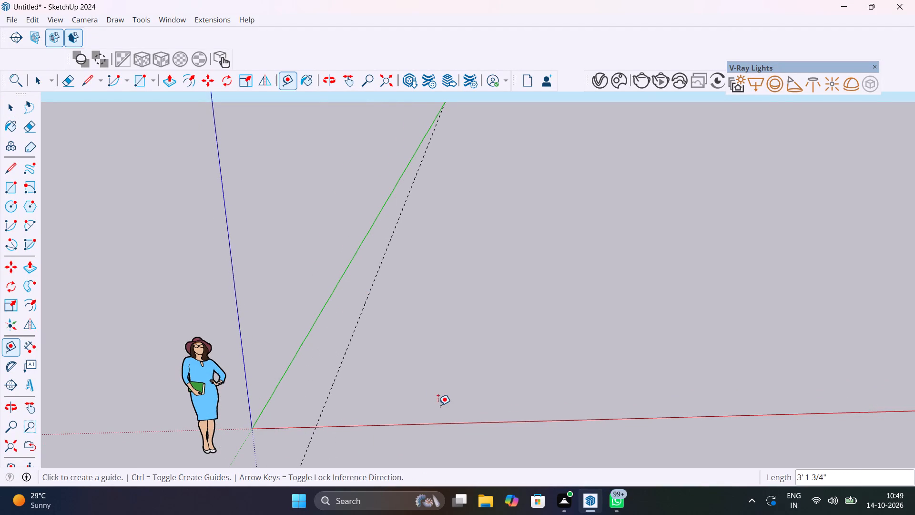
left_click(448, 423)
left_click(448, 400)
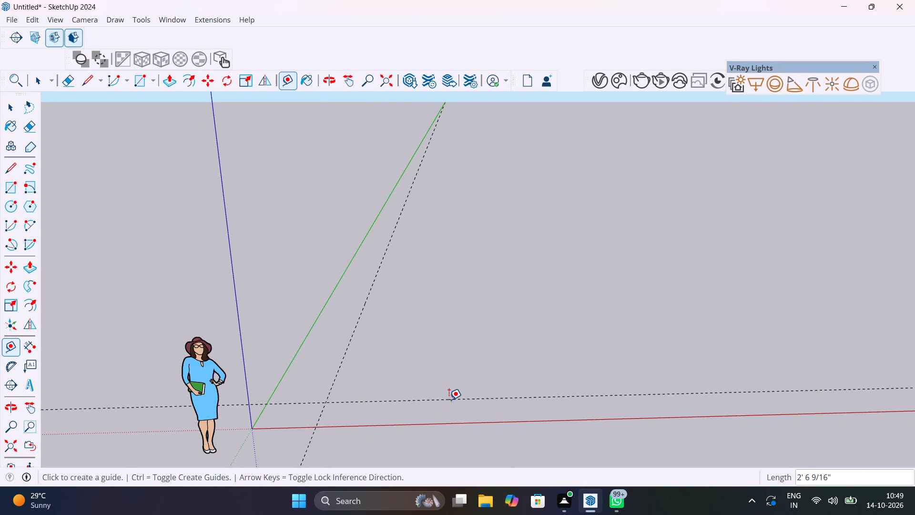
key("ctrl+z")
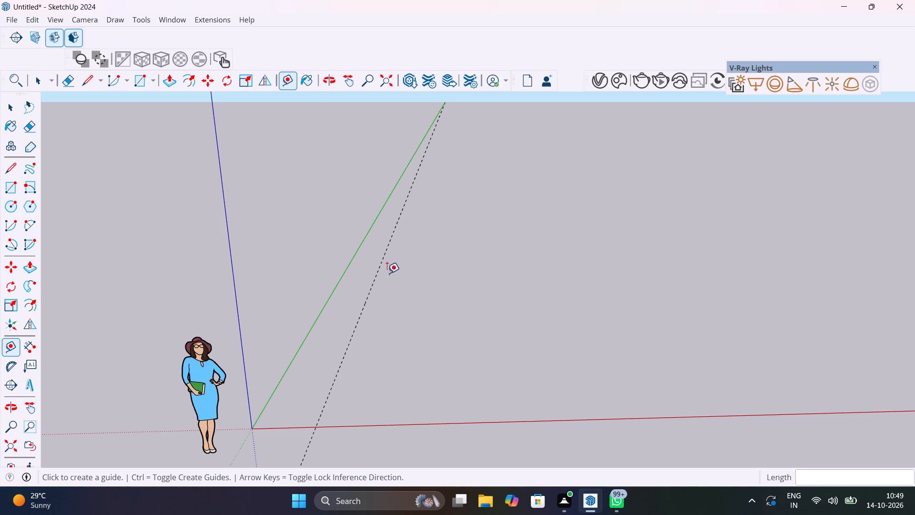
Add a parallel guide 9" from the first guide, on the side away from the green axis.
left_click(382, 260)
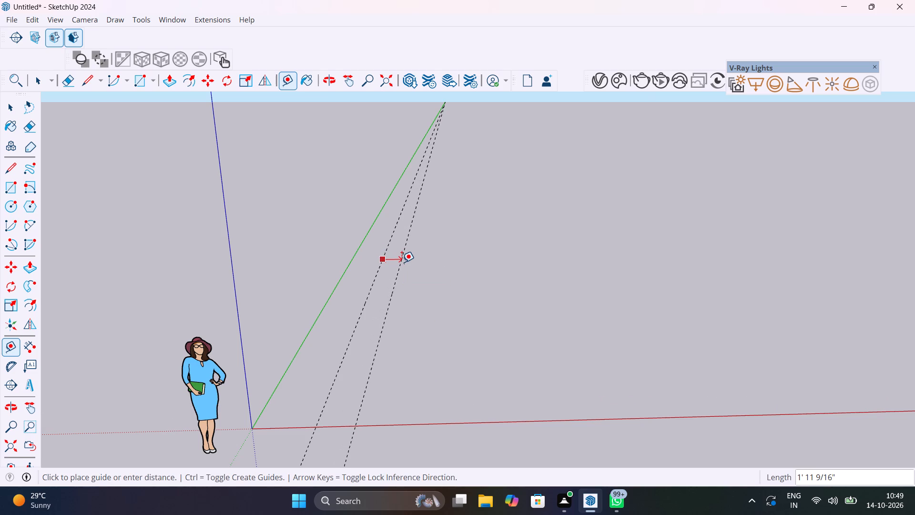
key("9")
key("shift+quotedbl")
key("Return")
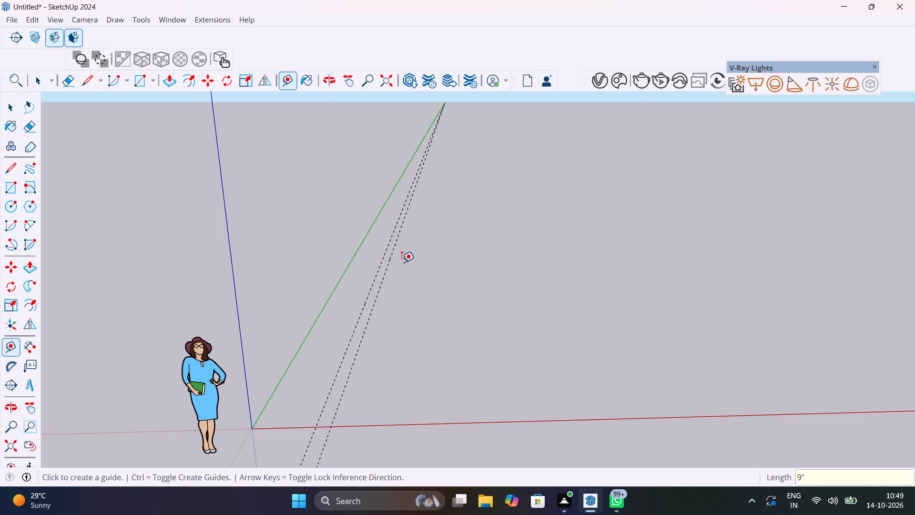
Add a guide 11' beyond the 9" offset guide, plus another parallel guide 4.5" farther out.
scroll(402, 262, "up", 1)
left_click(396, 238)
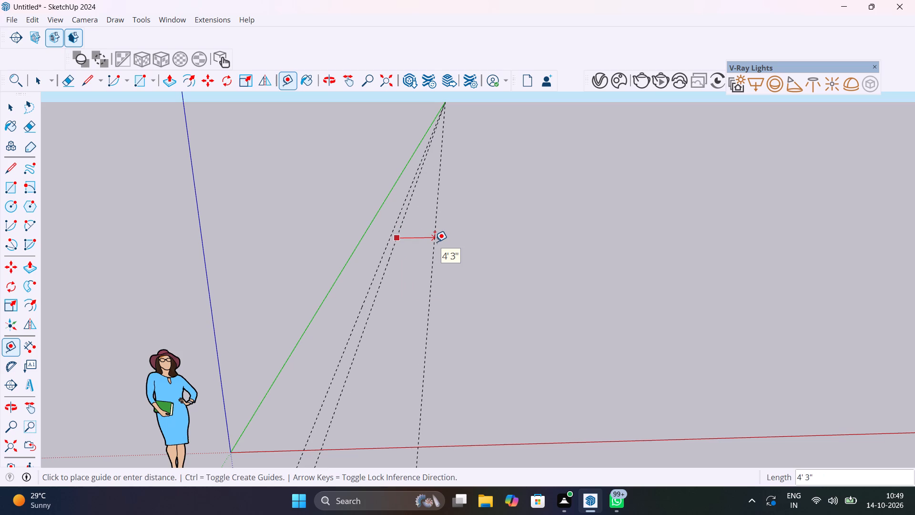
type("11'")
key("Return")
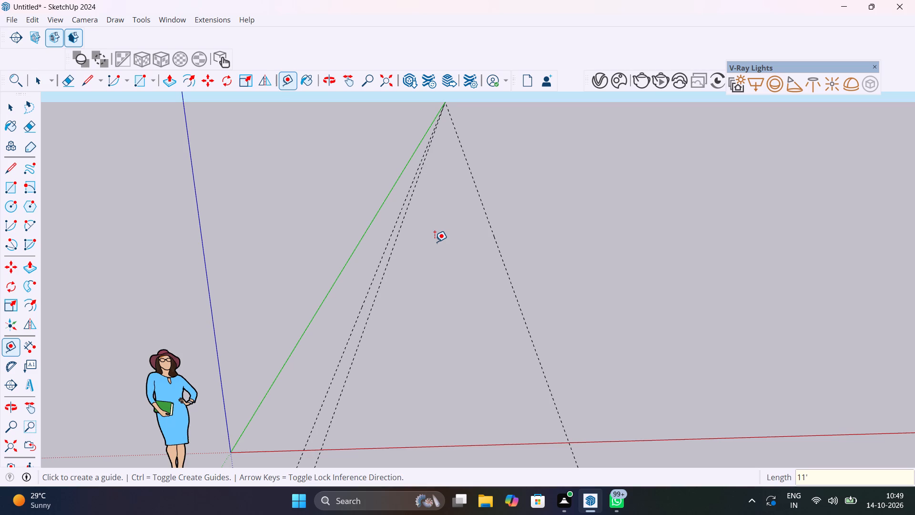
left_click(494, 241)
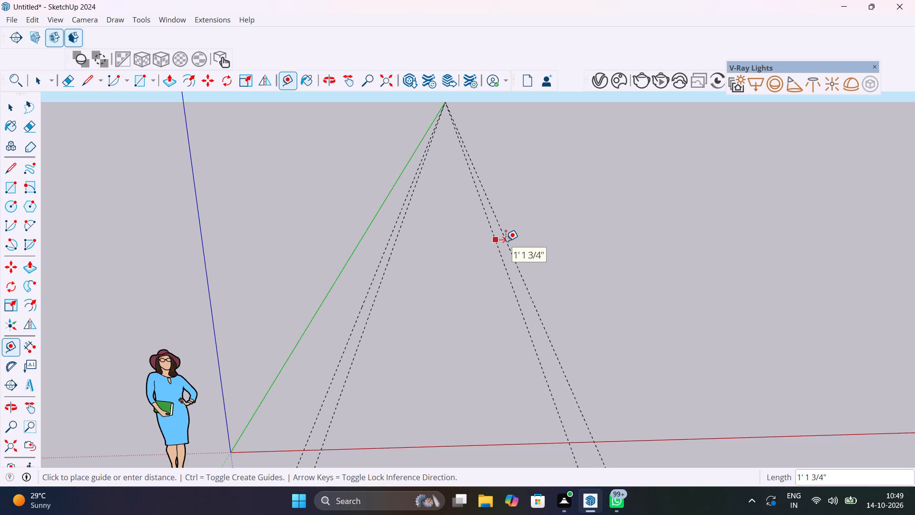
type("4.5")
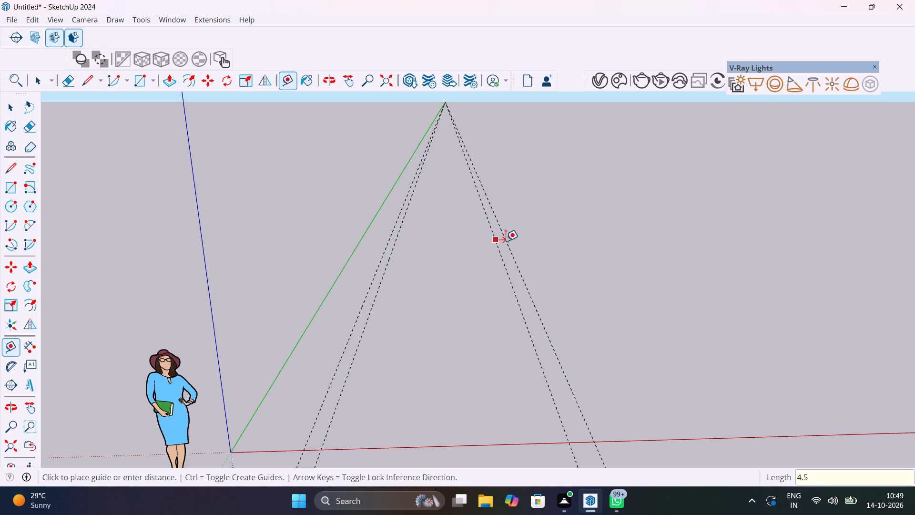
key("shift+quotedbl")
key("Return")
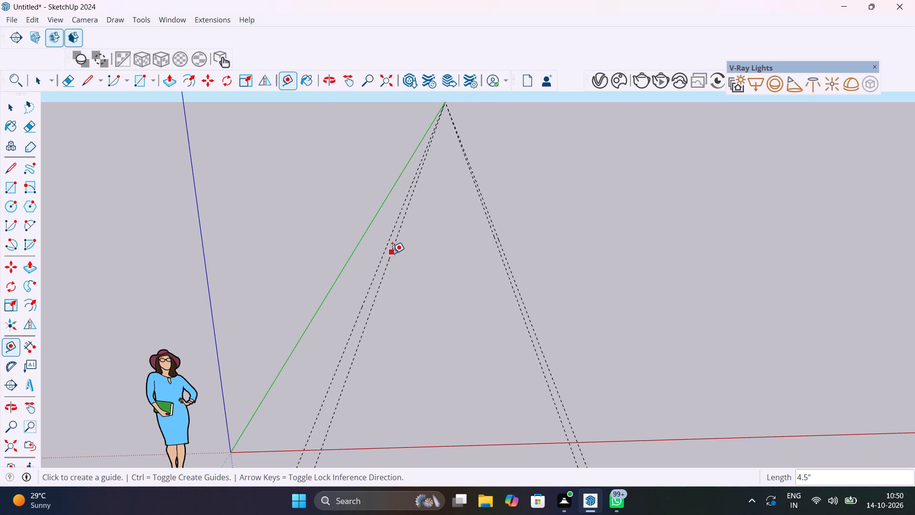
Add a guide offset 19'10' from the inner guide of the first 9" pair, plus another parallel guide 4.5" beyond it.
left_click(392, 253)
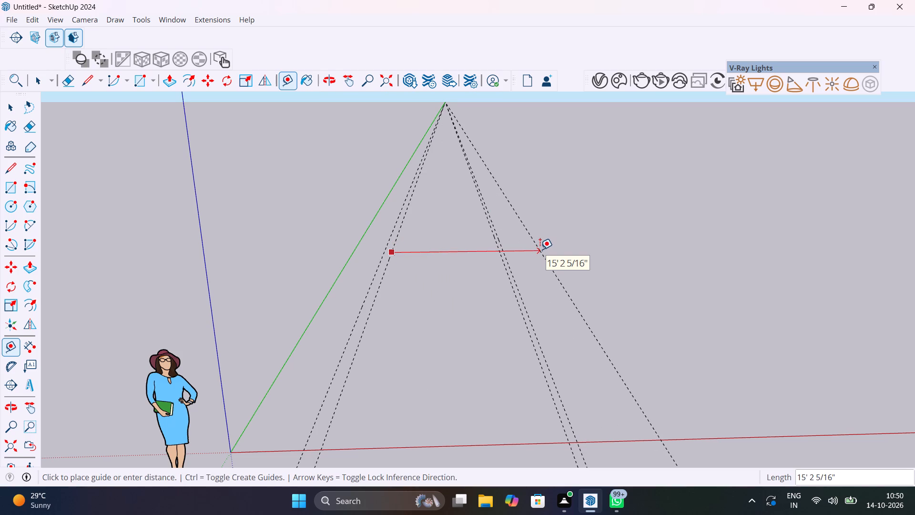
type("19'10")
key("apostrophe")
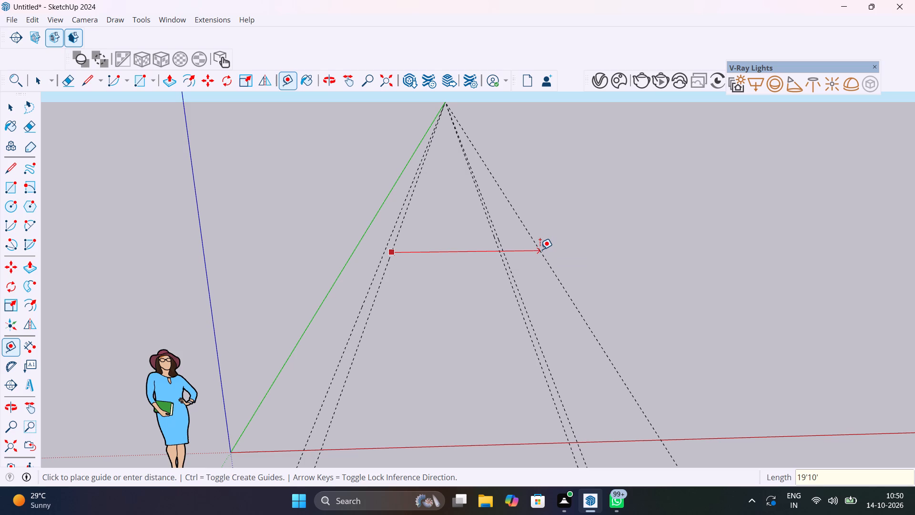
key("Return")
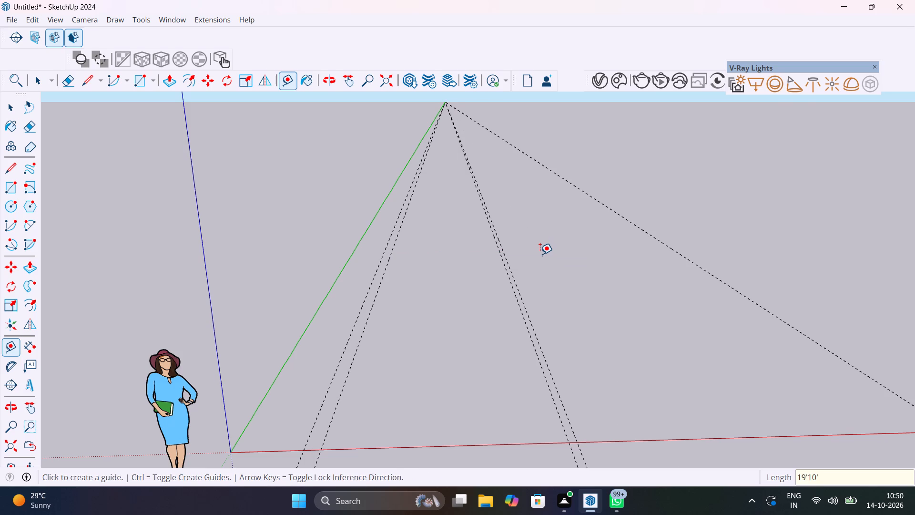
scroll(540, 273, "down", 4)
middle_click_drag(568, 293, 400, 378)
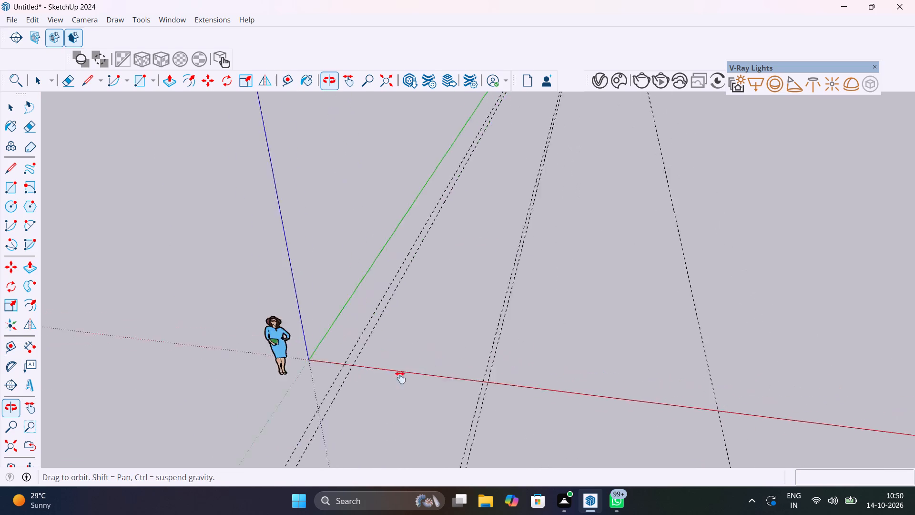
middle_click_drag(400, 378, 421, 390)
scroll(421, 390, "up", 1)
left_click(577, 288)
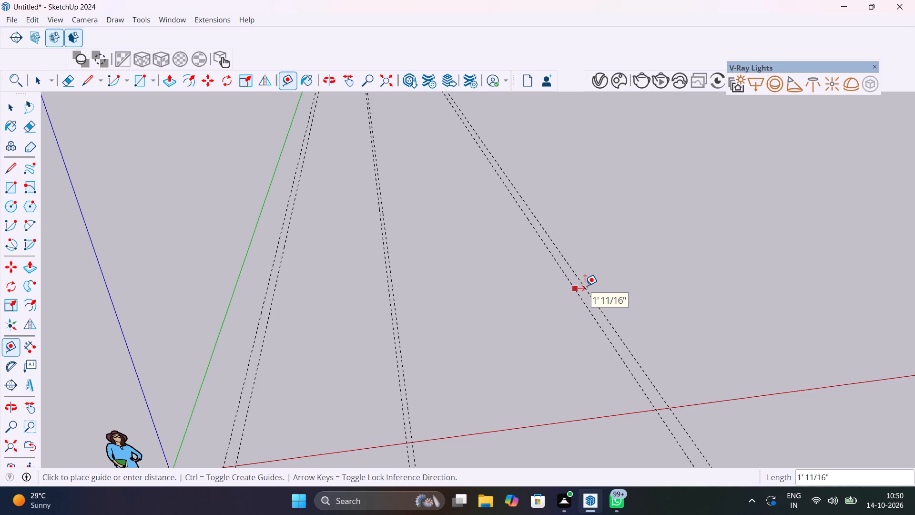
type("4.5\"")
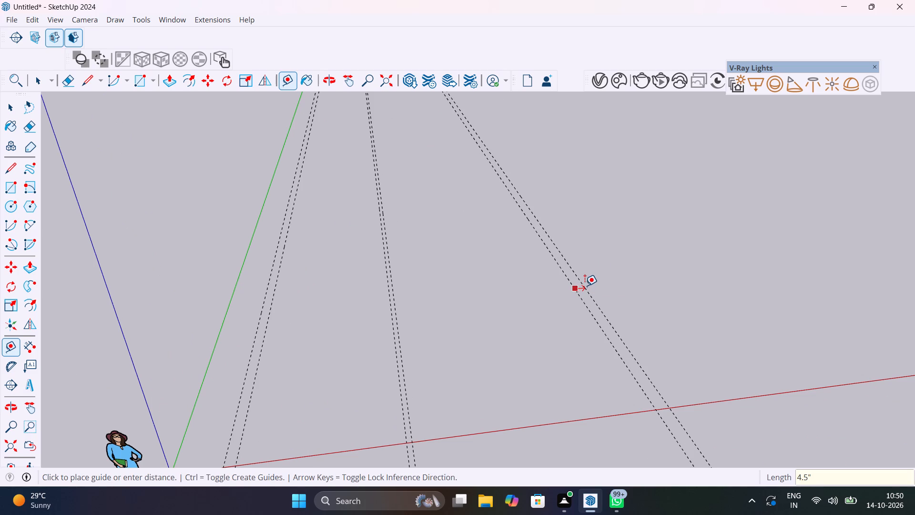
key("Return")
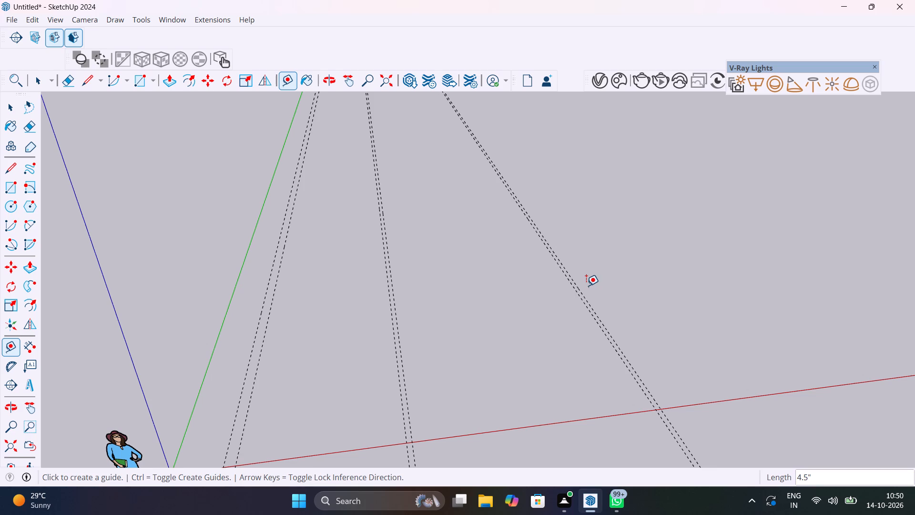
Add a guide 11'10" beyond the outermost guide, plus a parallel guide 9" farther out.
left_click(584, 294)
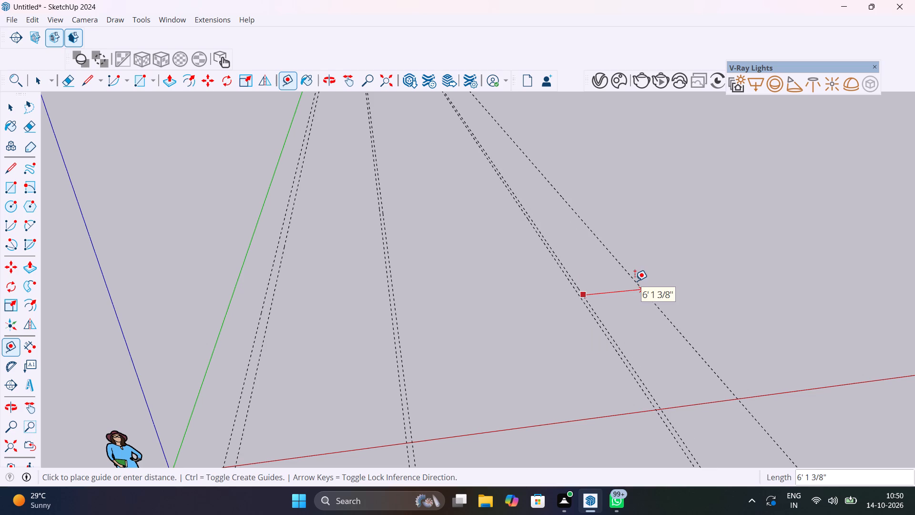
type("11'")
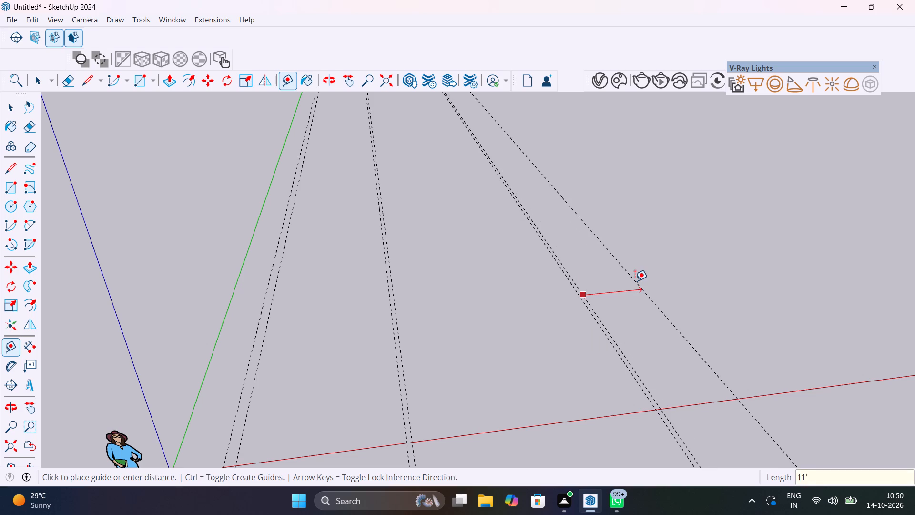
type("10")
key("shift+quotedbl")
key("Return")
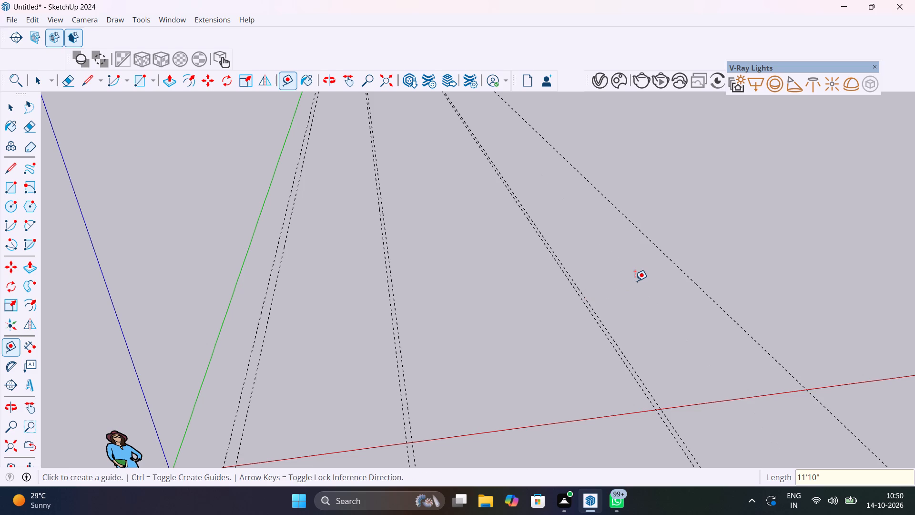
left_click(683, 272)
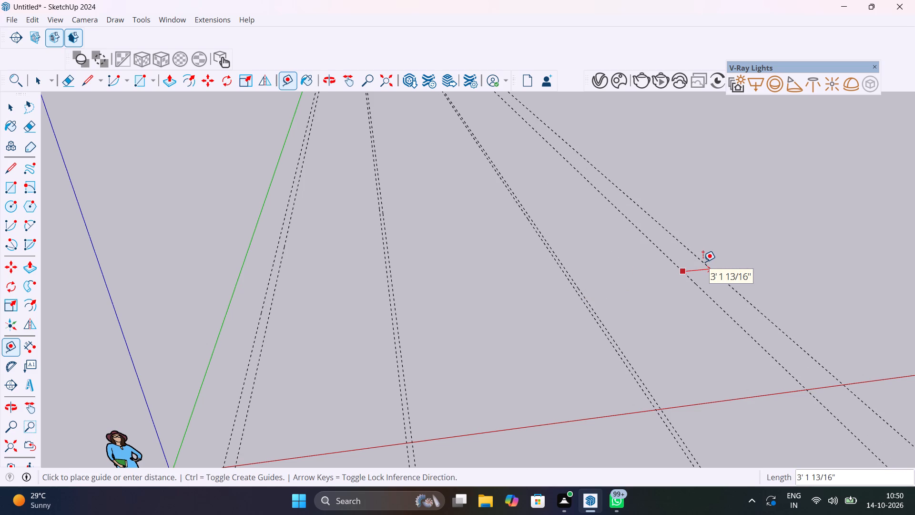
key("9")
key("shift+quotedbl")
key("Return")
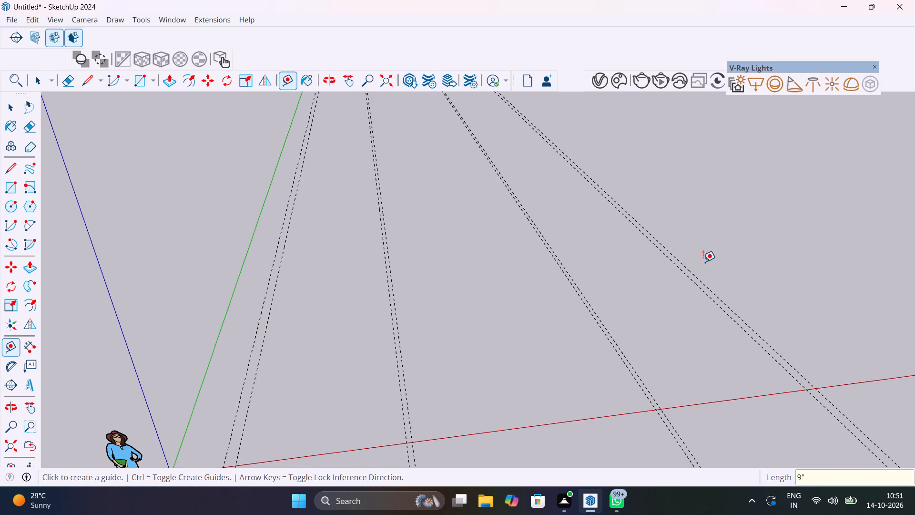
Place a guide parallel to the red axis about 74' away, plus a second guide 9" back toward the axis.
left_click(550, 422)
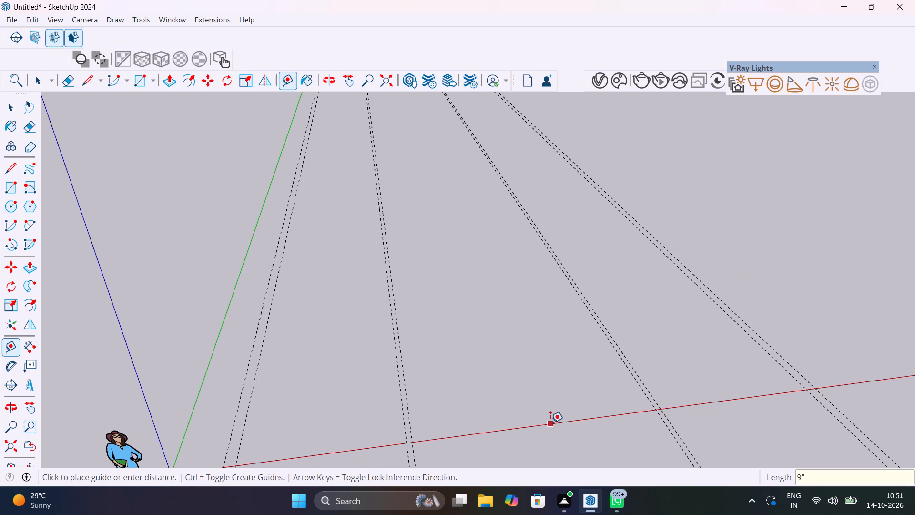
left_click(461, 139)
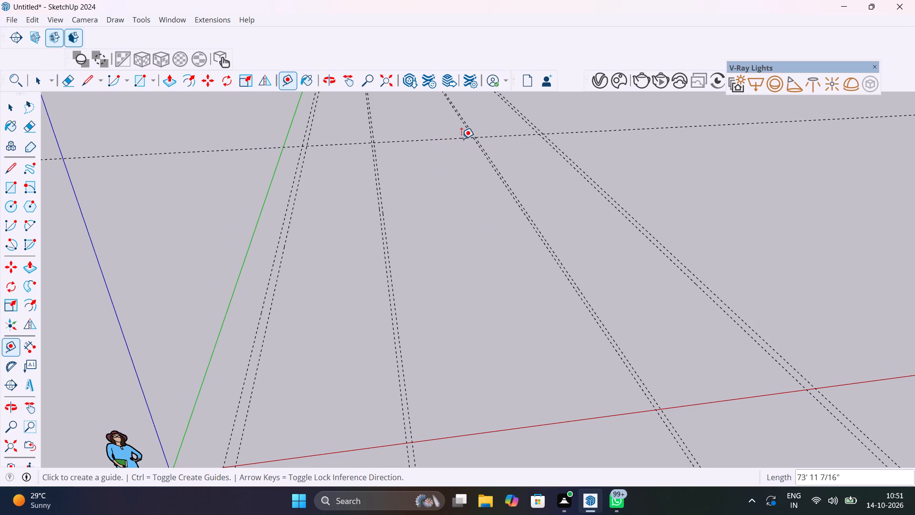
left_click(457, 137)
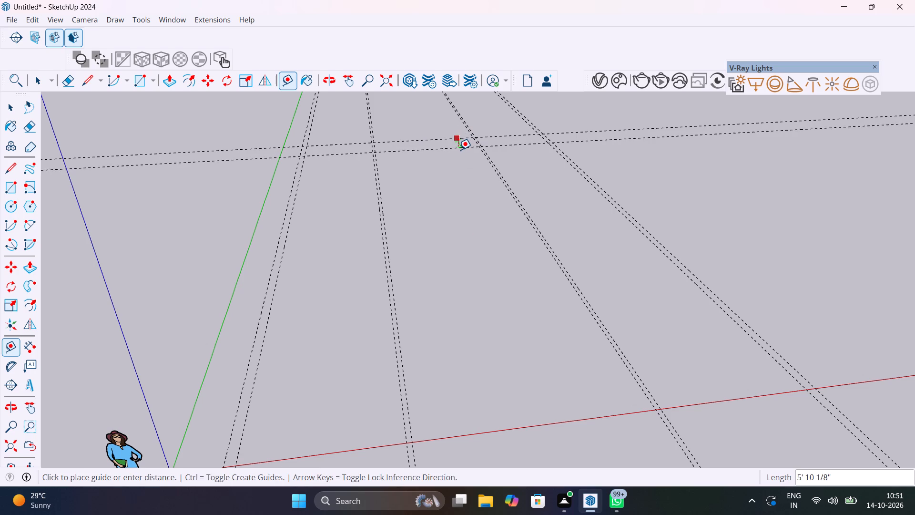
type("9\"")
key("Return")
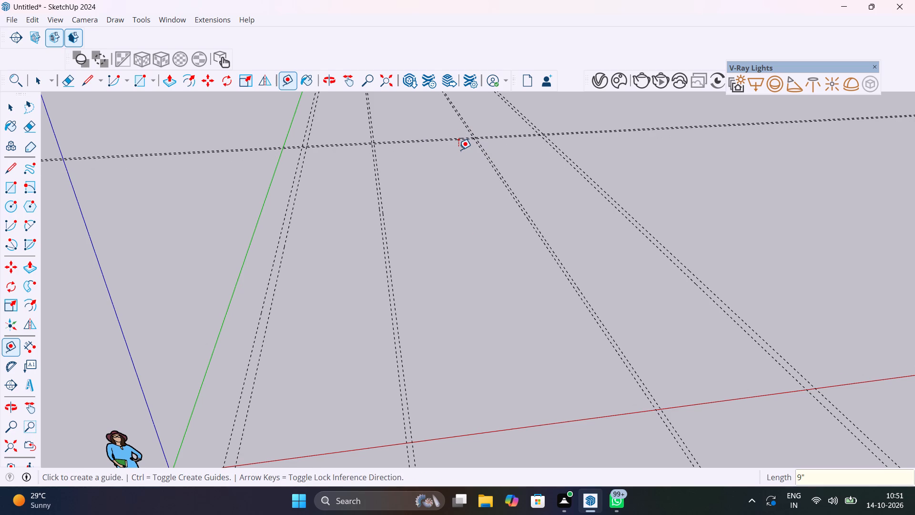
Examine the guide layout from several angles, focusing on where the crosswise guide pair meets the lengthwise guides.
middle_click_drag(363, 172, 367, 220)
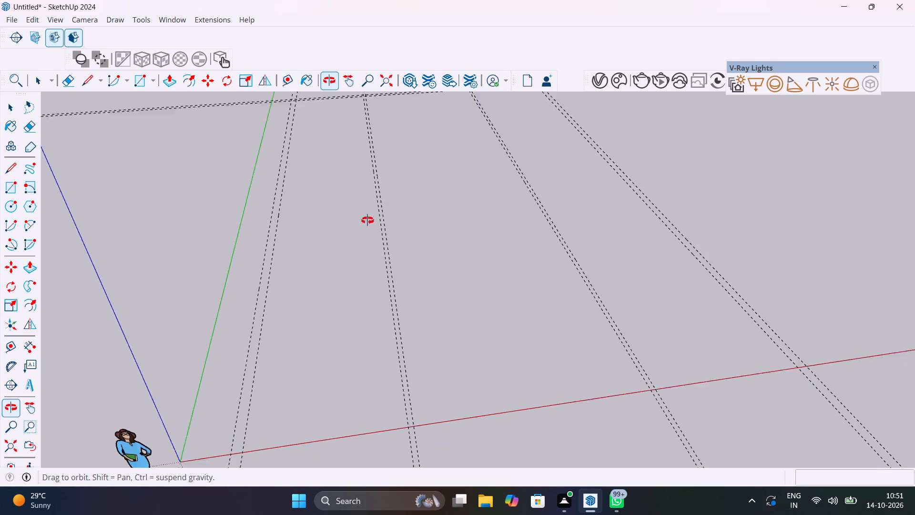
middle_click_drag(367, 220, 577, 48)
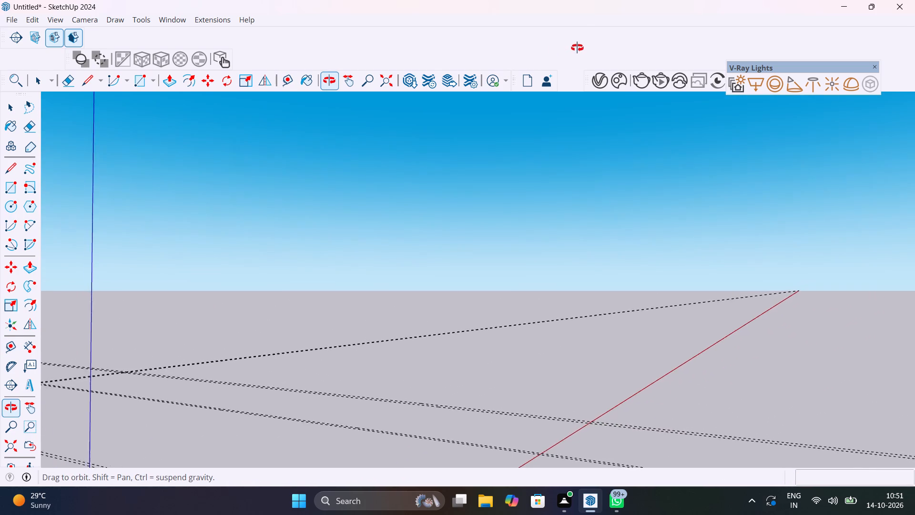
middle_click_drag(577, 48, 596, 23)
scroll(213, 408, "down", 4)
middle_click_drag(211, 419, 353, 377)
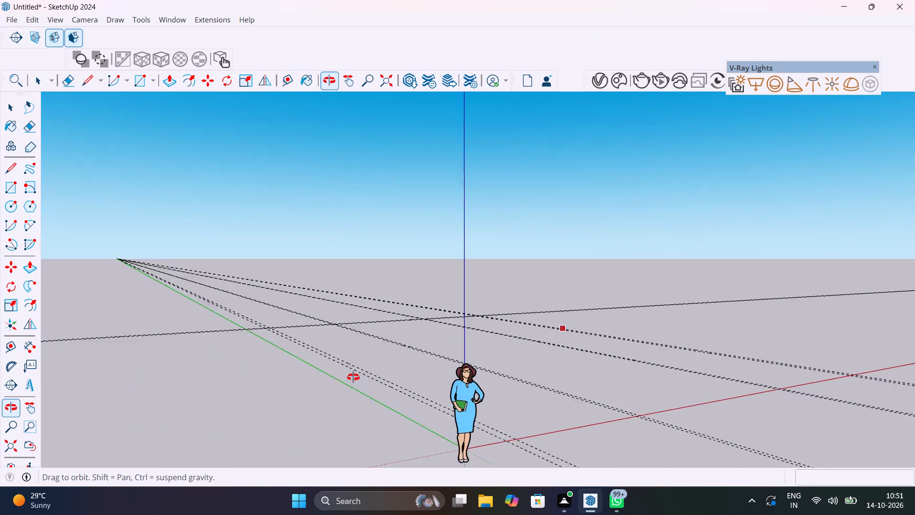
middle_click_drag(353, 377, 325, 384)
scroll(362, 308, "up", 12)
scroll(404, 344, "up", 1)
middle_click_drag(404, 344, 422, 309)
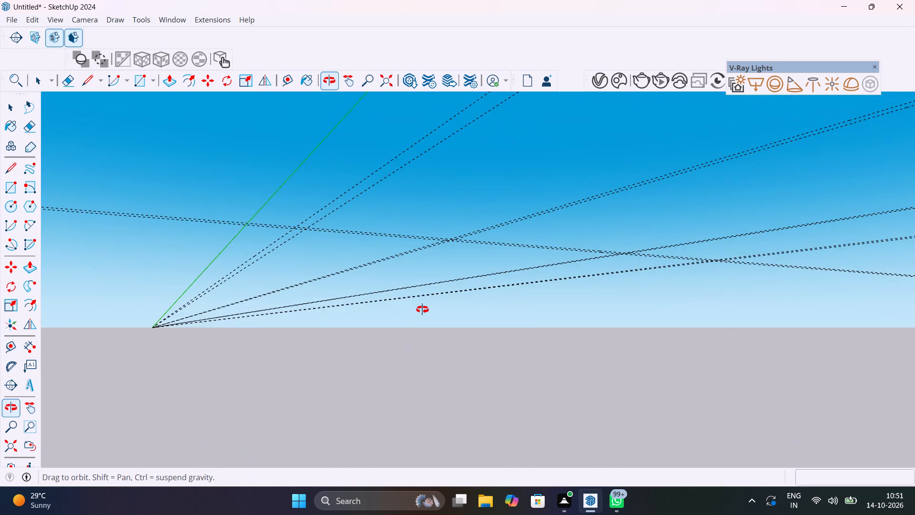
middle_click_drag(422, 309, 427, 392)
scroll(427, 394, "down", 14)
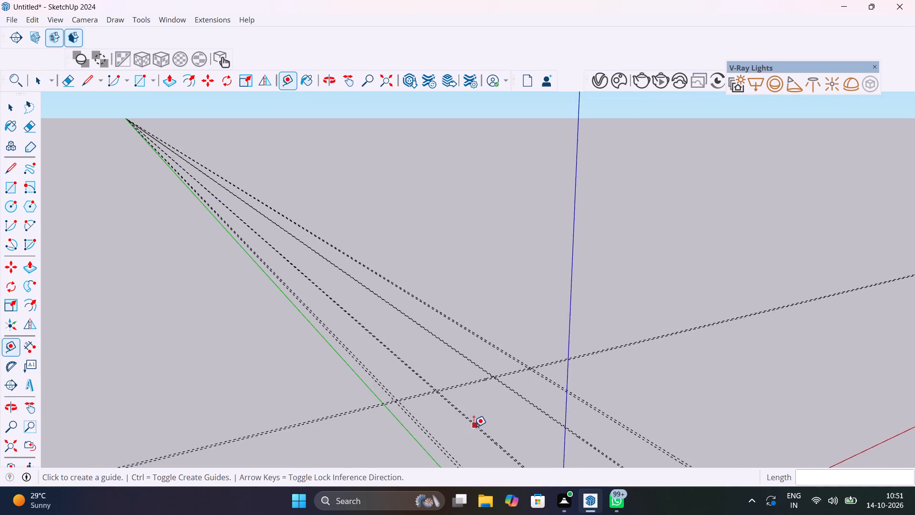
Add a crosswise guide 11' from the inner guide of the 9" crosswise pair, offset along the green axis toward the red axis.
middle_click_drag(473, 427, 267, 341, "shift")
scroll(557, 342, "up", 10)
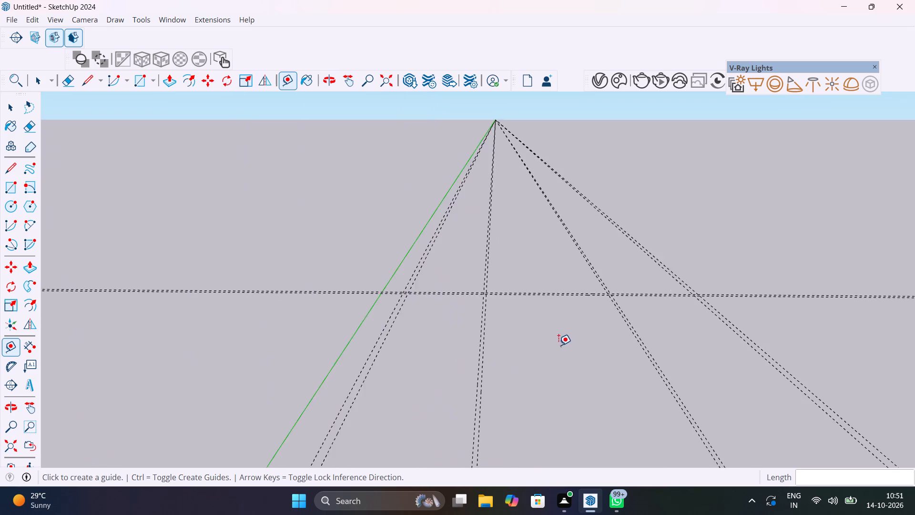
middle_click_drag(558, 346, 512, 322, "shift")
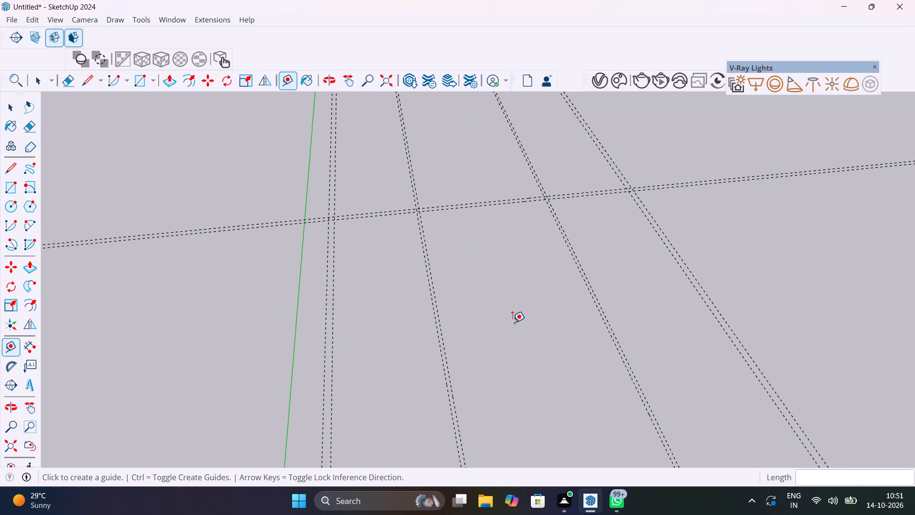
scroll(463, 242, "up", 6)
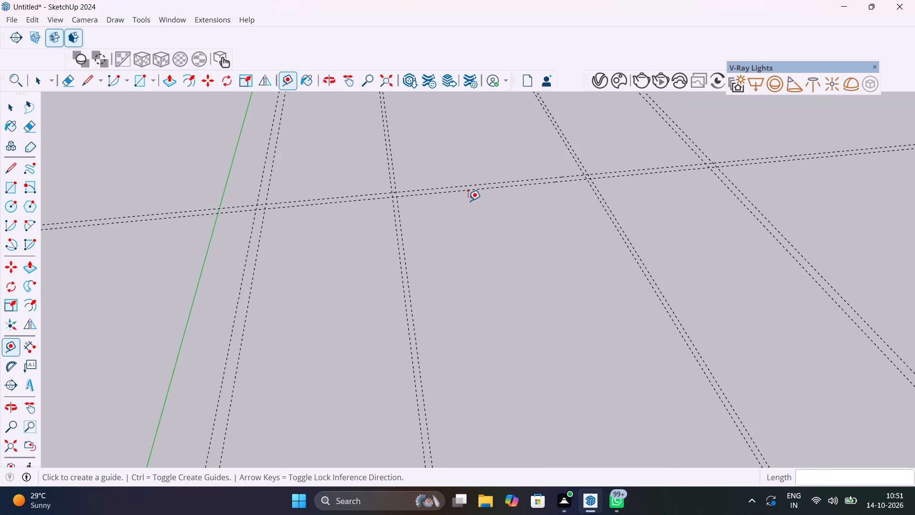
left_click(473, 190)
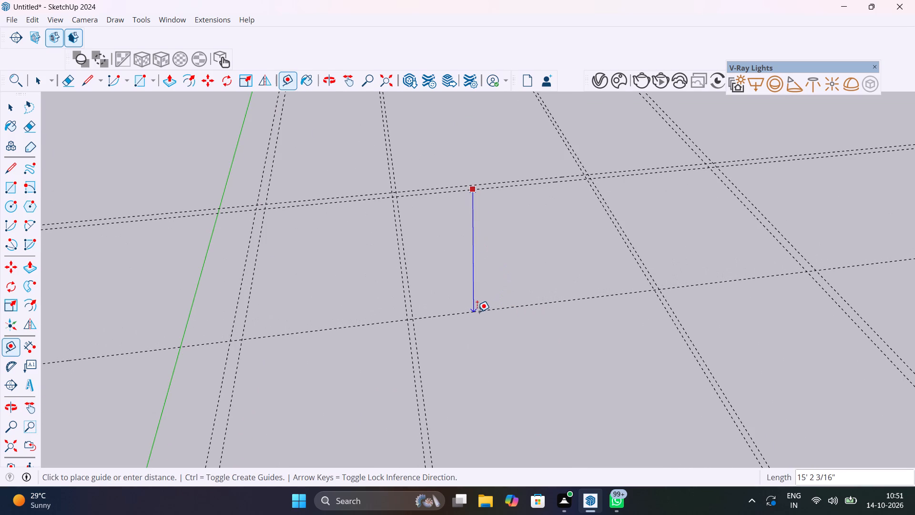
scroll(477, 312, "down", 6)
middle_click_drag(489, 324, 468, 230)
scroll(468, 230, "up", 1)
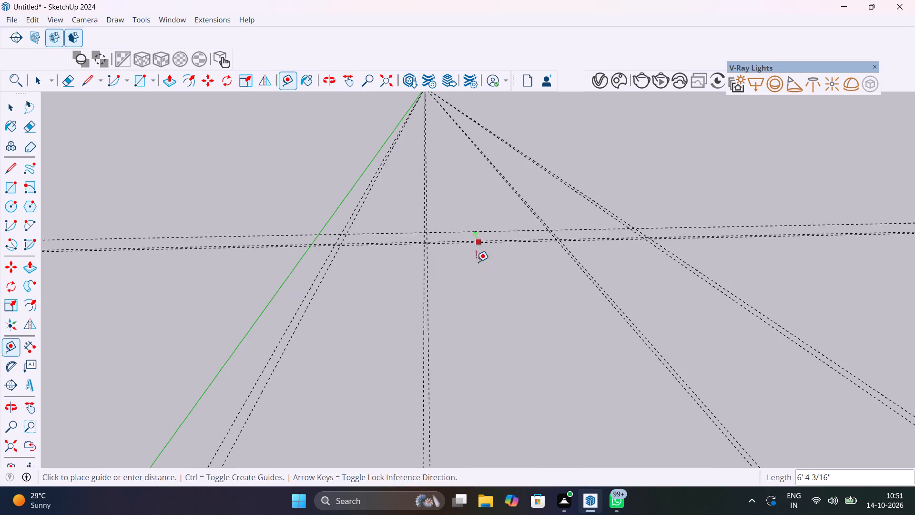
middle_click_drag(497, 325, 507, 278)
middle_click_drag(545, 298, 542, 285)
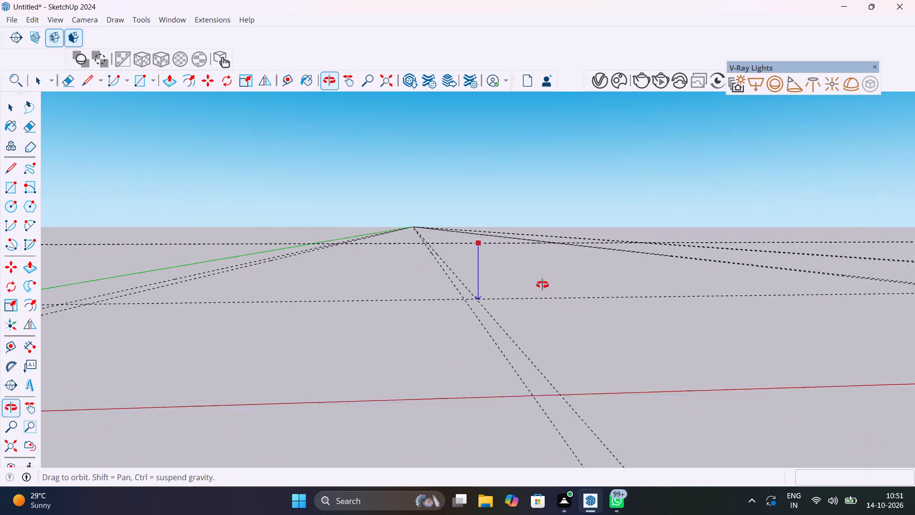
middle_click_drag(542, 285, 559, 328)
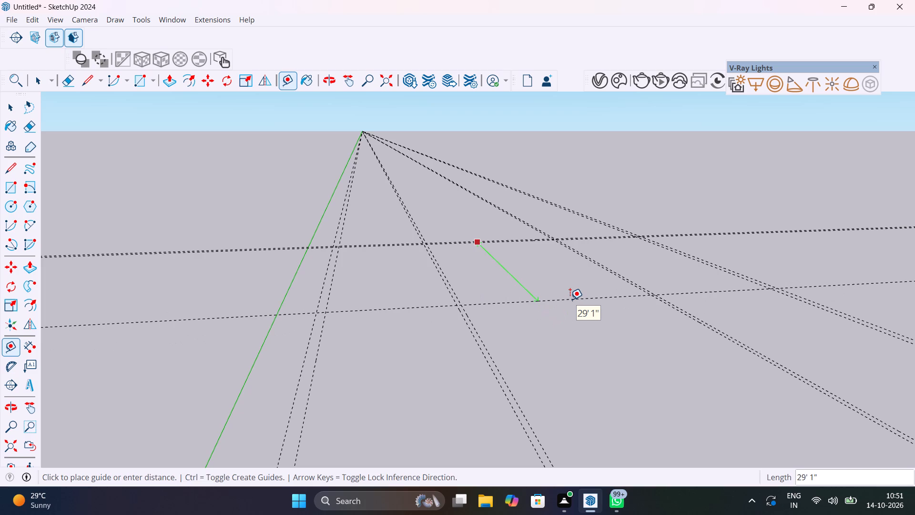
scroll(570, 299, "down", 7)
middle_click_drag(567, 307, 546, 332)
scroll(546, 332, "down", 1)
scroll(546, 332, "up", 1)
key("Right")
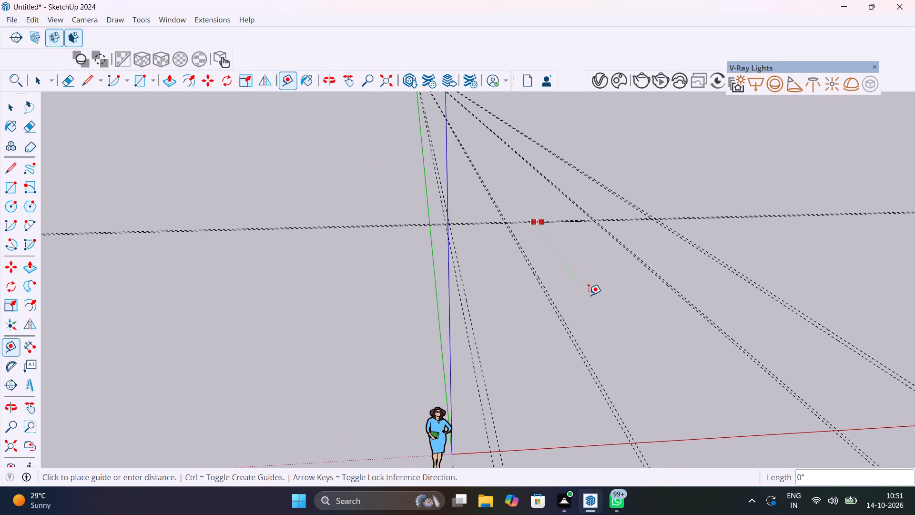
key("Down")
key("Up")
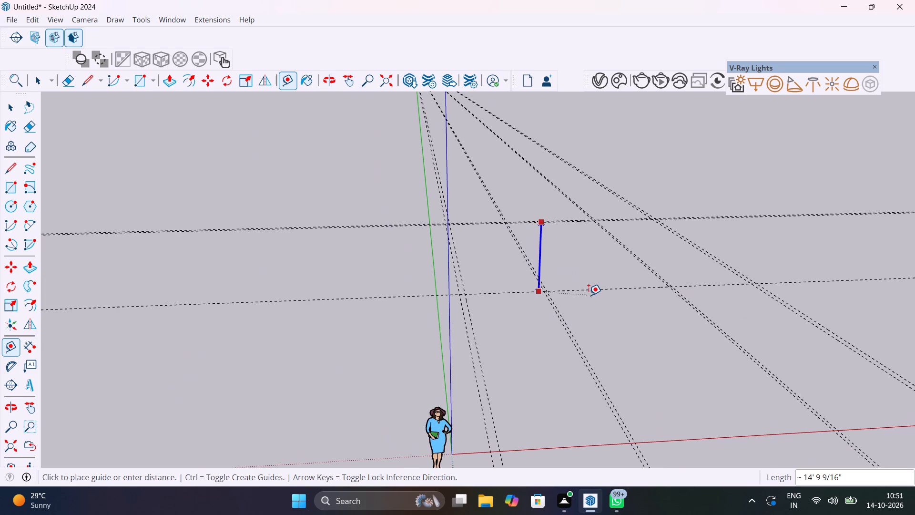
key("Left")
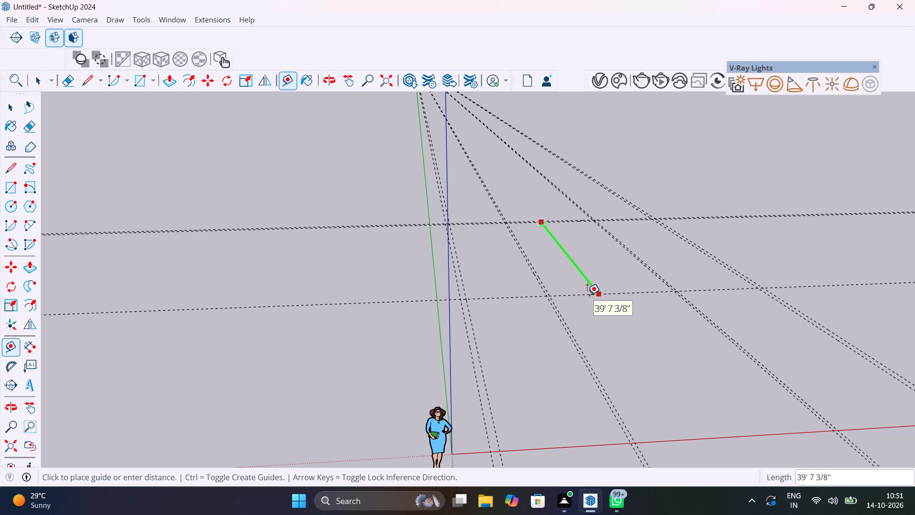
type("11'")
key("Return")
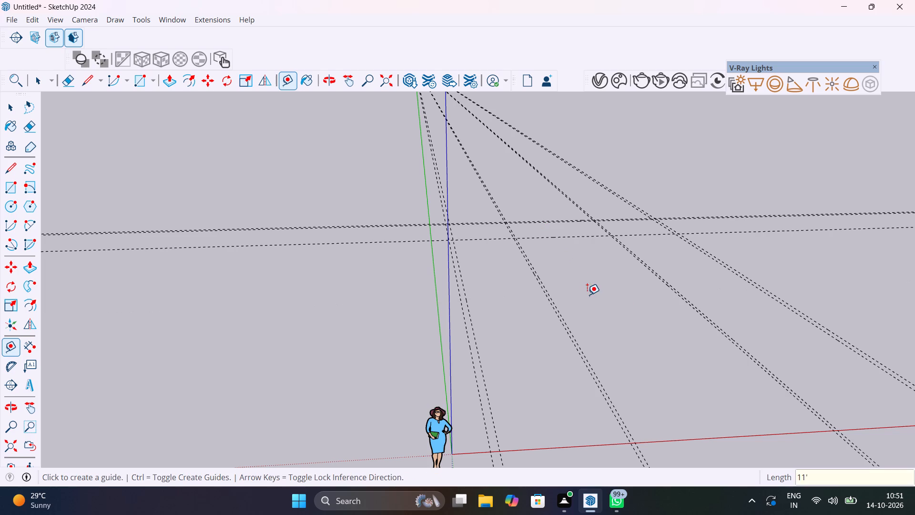
Add a parallel guide 4.5" beyond the new crosswise guide, on the side toward the red axis.
scroll(570, 229, "up", 6)
middle_click_drag(570, 229, 570, 274)
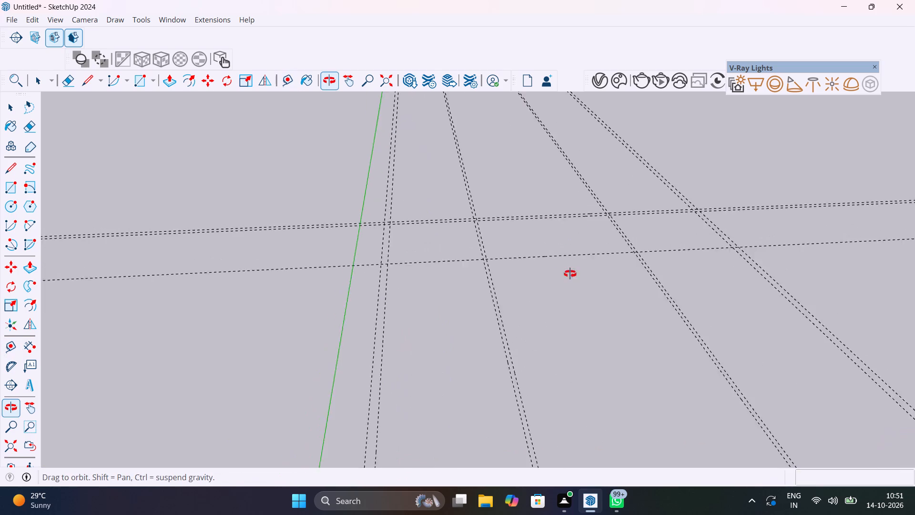
middle_click_drag(570, 274, 588, 171)
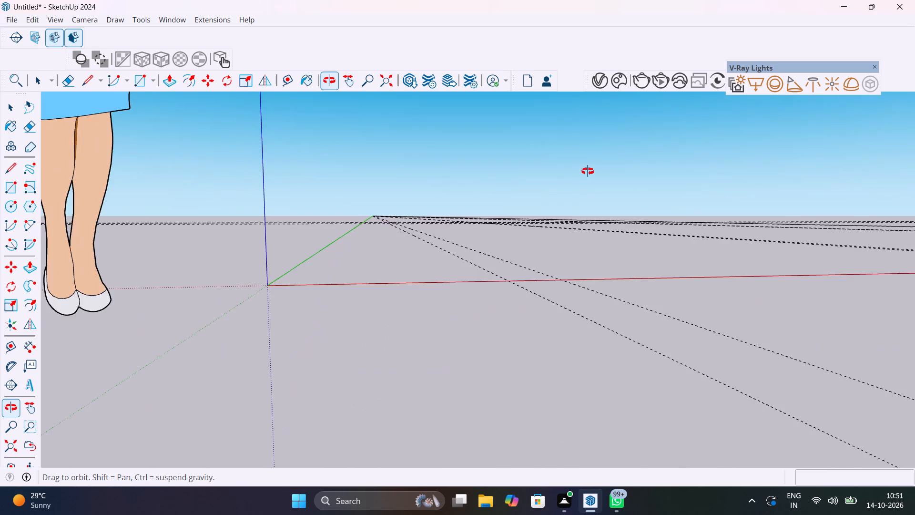
middle_click_drag(588, 171, 578, 317)
left_click(580, 269)
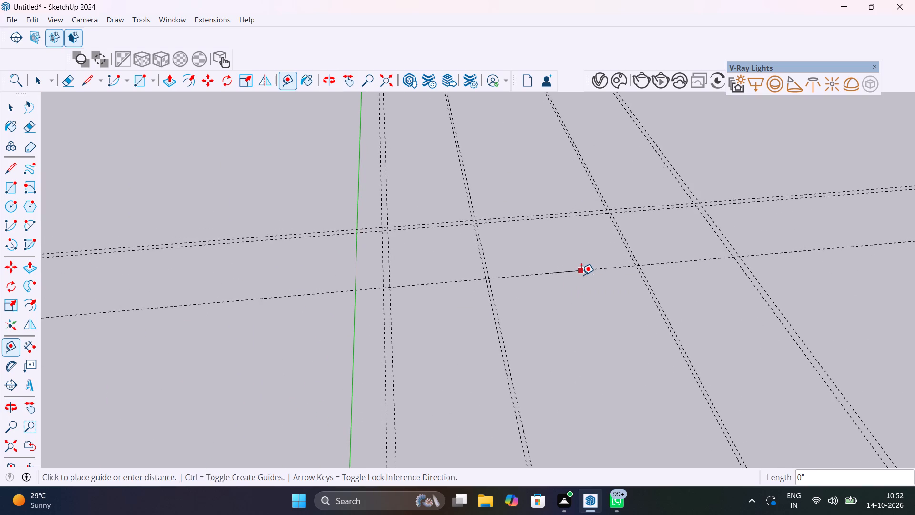
type("4.5\"")
key("Return")
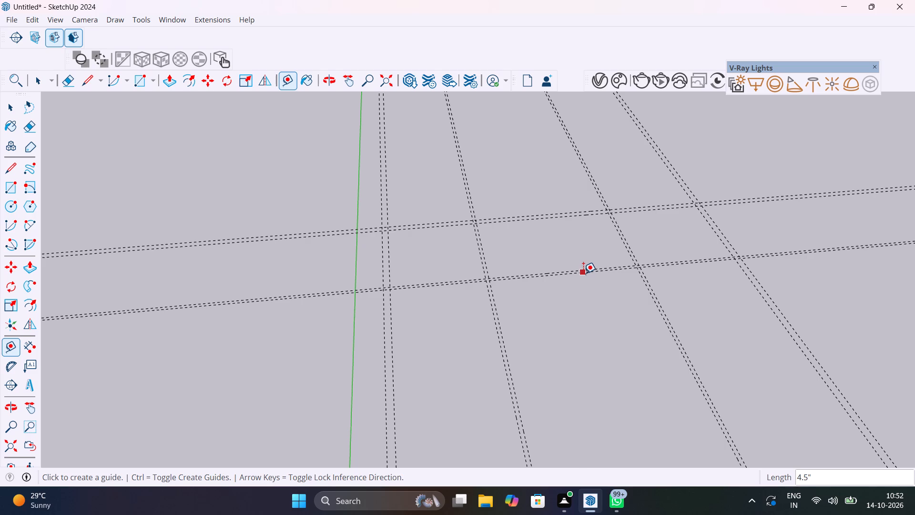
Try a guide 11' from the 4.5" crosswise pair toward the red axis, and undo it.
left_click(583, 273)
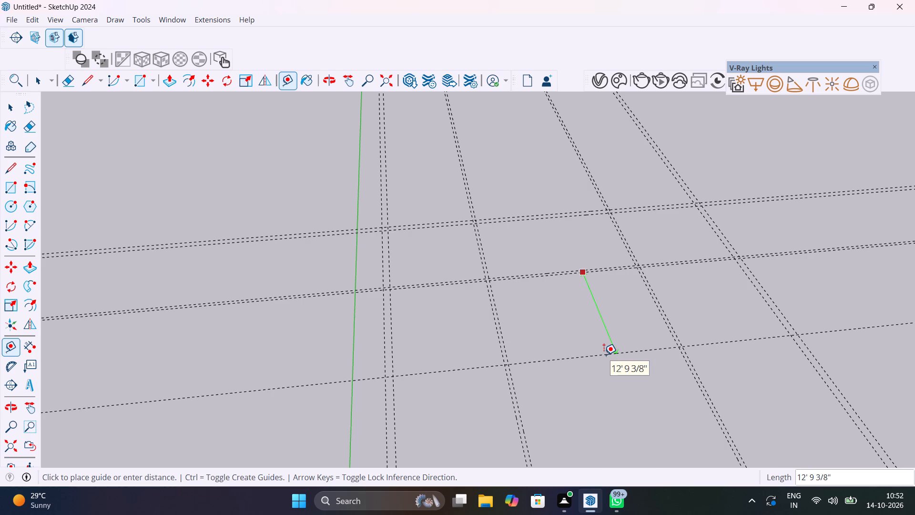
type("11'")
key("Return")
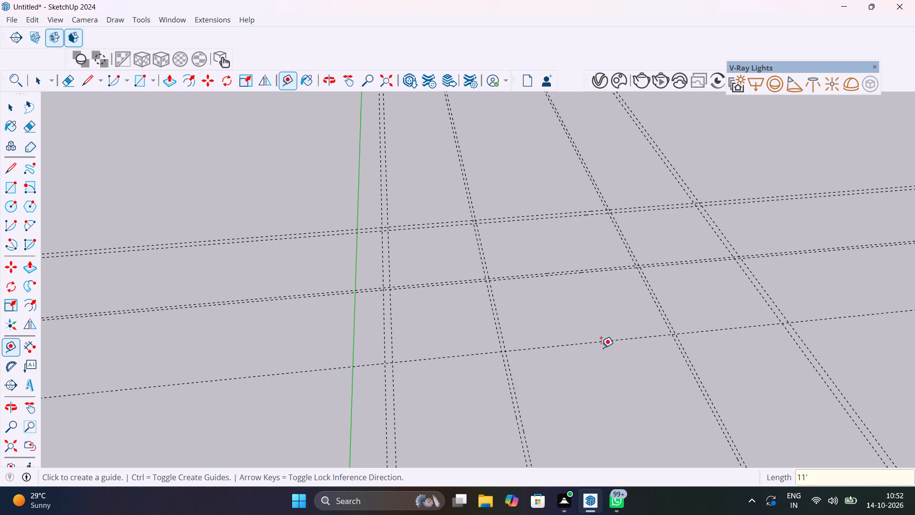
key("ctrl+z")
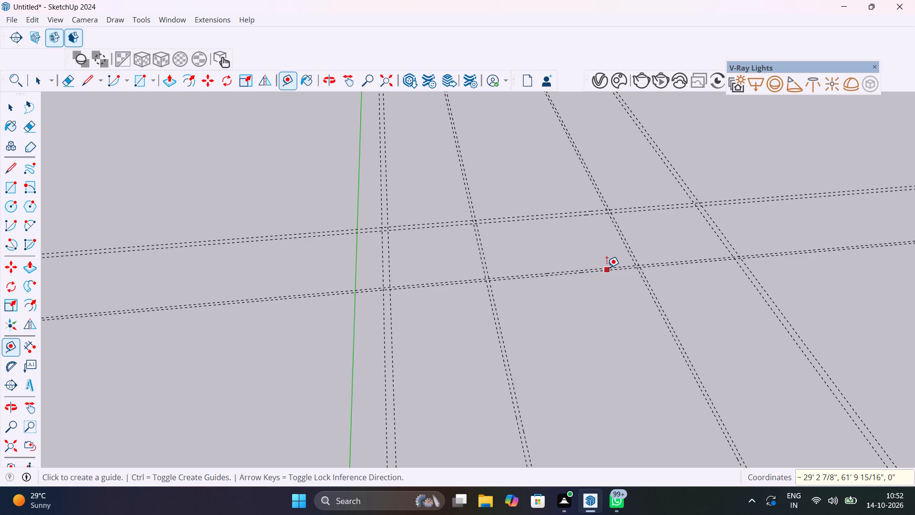
Add a guide 6'6" from the 4.5" crosswise pair toward the red axis, plus a parallel guide 9" farther on.
left_click(609, 270)
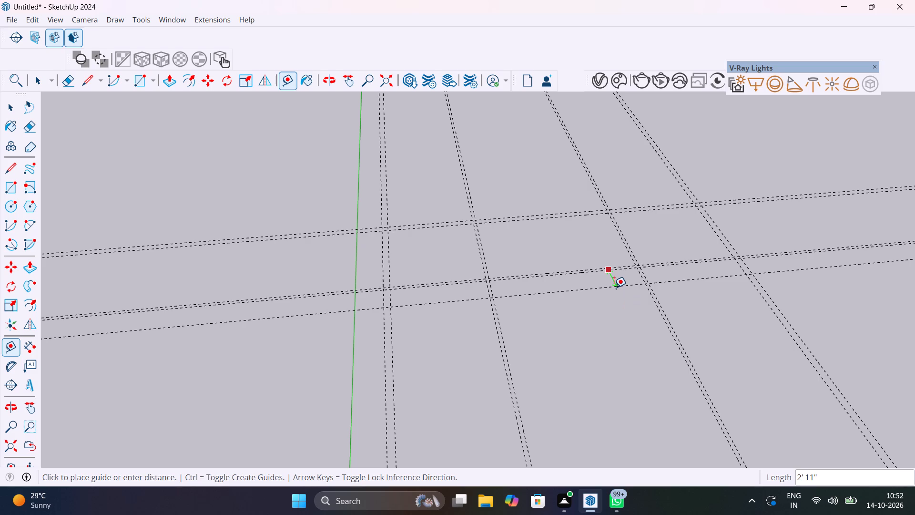
type("6'6\"")
key("Return")
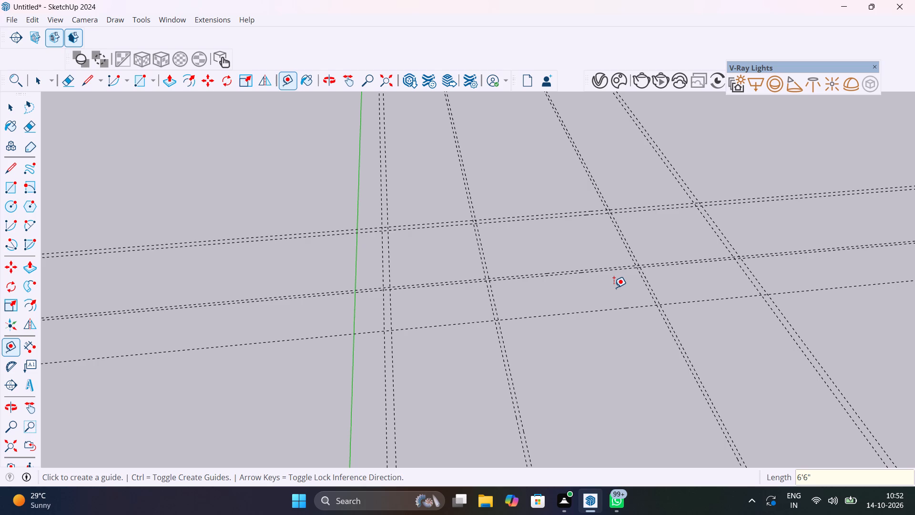
left_click(624, 306)
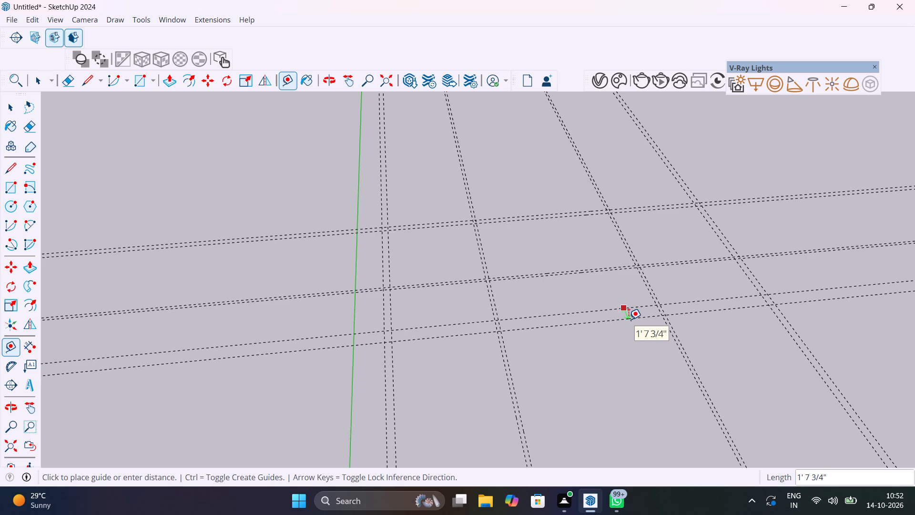
type("9\"")
key("Return")
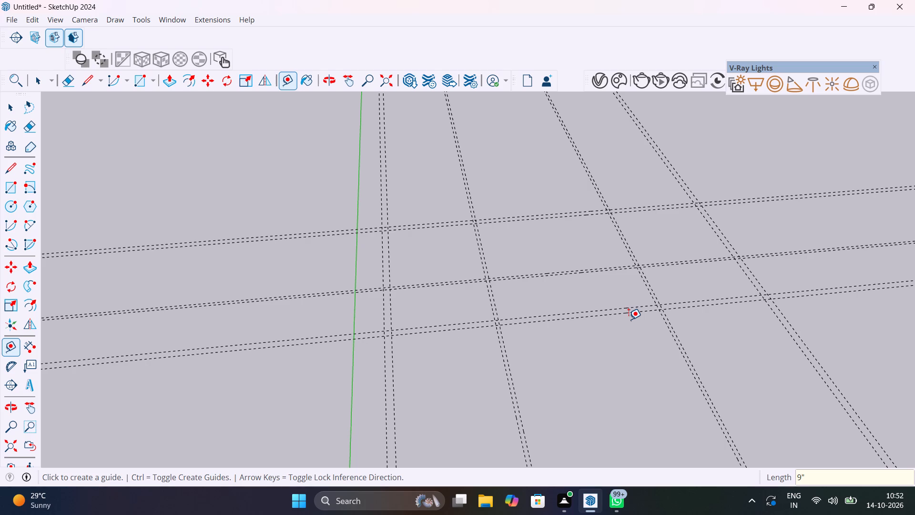
Add a guide 11' from the same 4.5" crosswise pair toward the red axis, plus a parallel guide 4.5" beyond it.
left_click(555, 272)
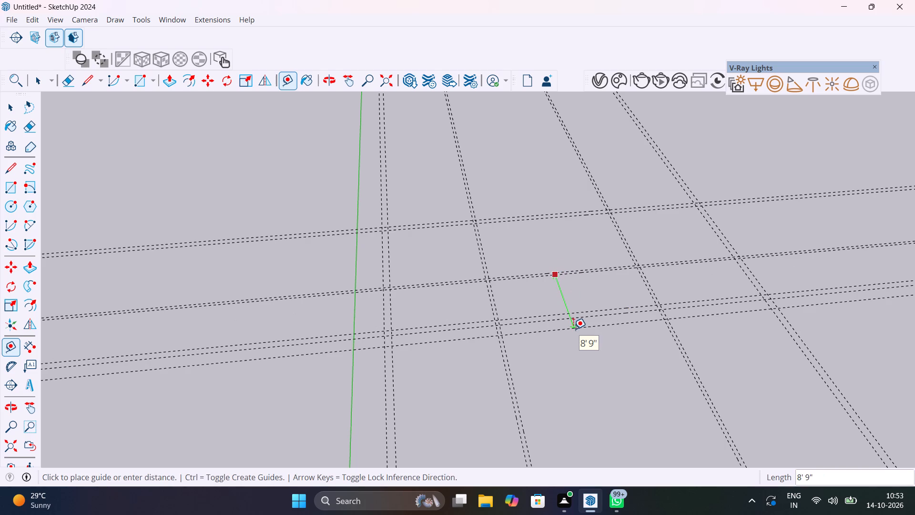
key("Escape")
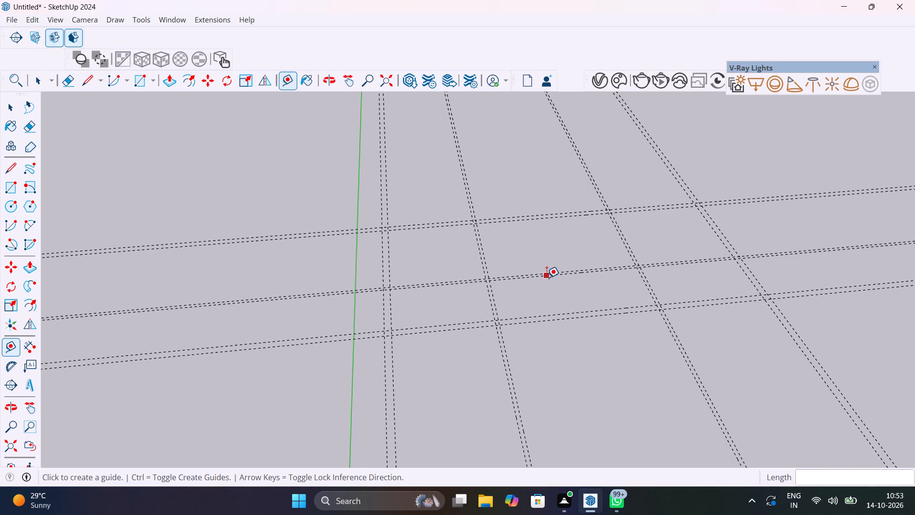
left_click(547, 278)
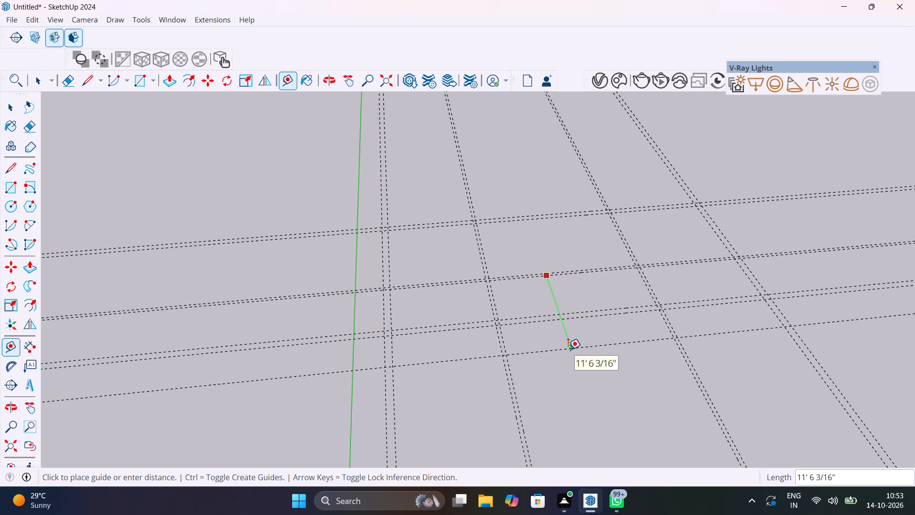
type("11'")
key("Return")
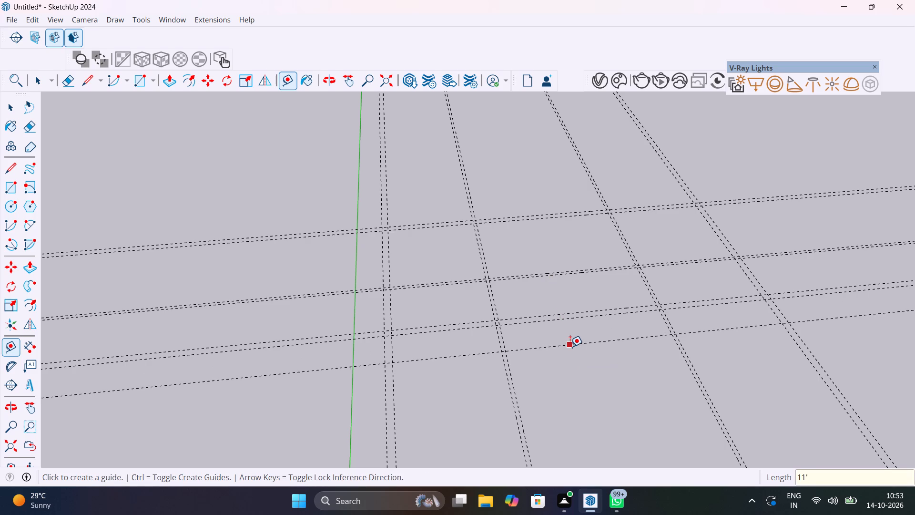
left_click(570, 347)
type("4.5")
key("shift+quotedbl")
key("Return")
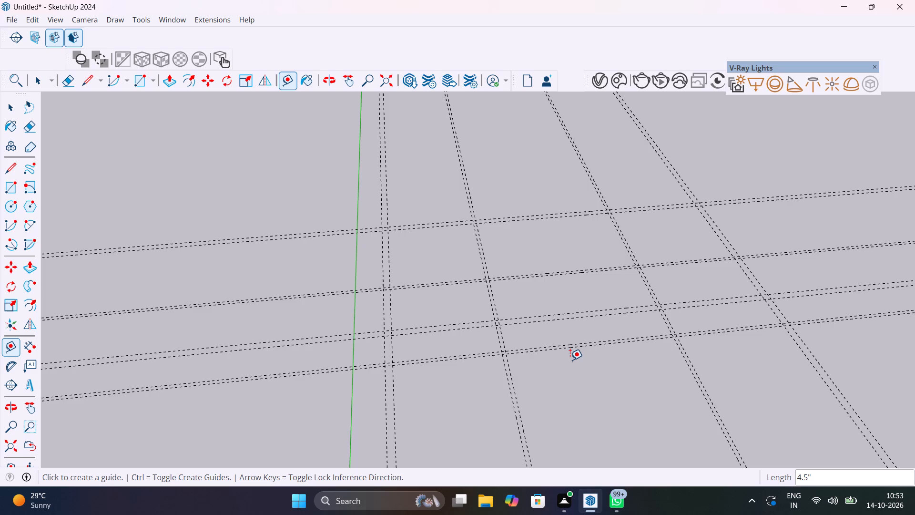
Add a guide 11' from the newest 4.5" crosswise pair toward the red axis, plus a parallel guide 9" beyond it.
scroll(570, 360, "down", 10)
scroll(570, 360, "up", 5)
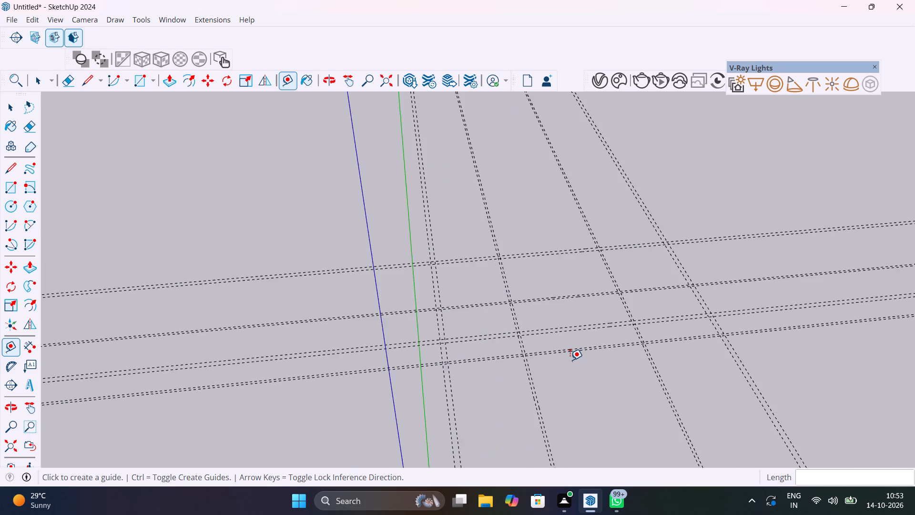
scroll(570, 360, "up", 8)
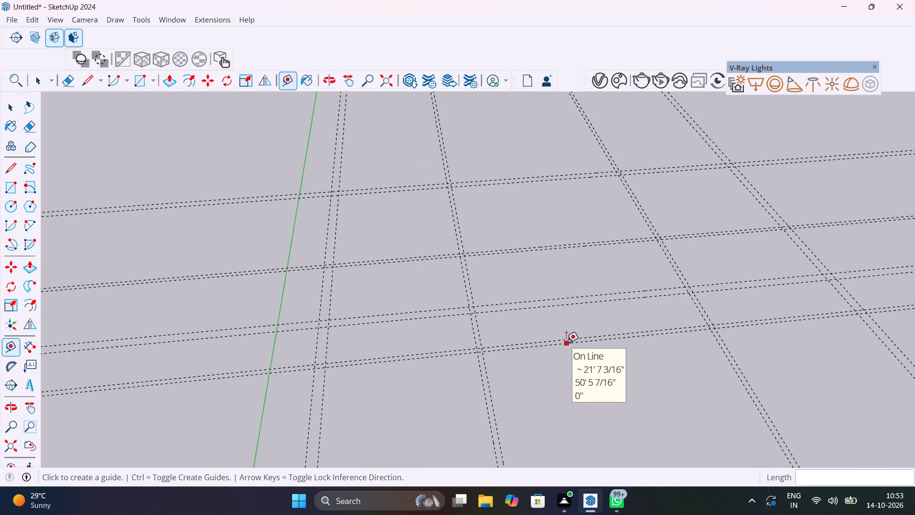
left_click(567, 342)
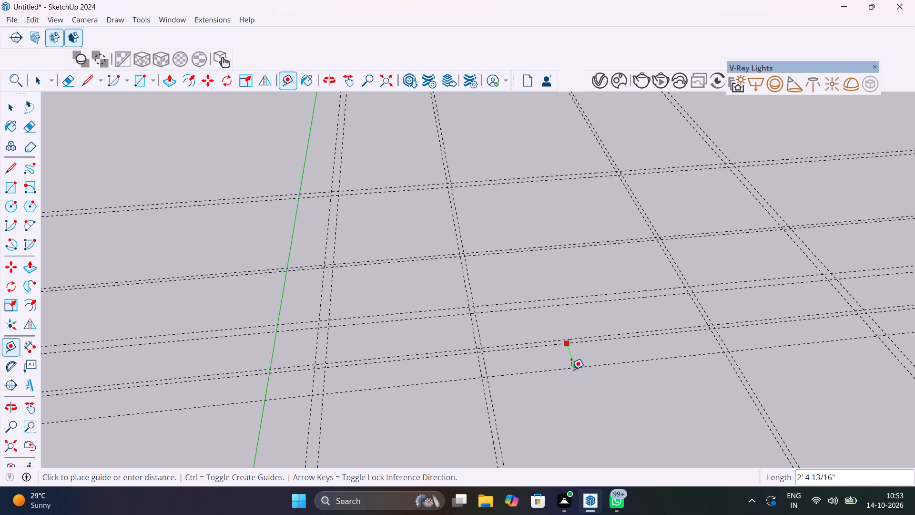
type("11'")
key("Return")
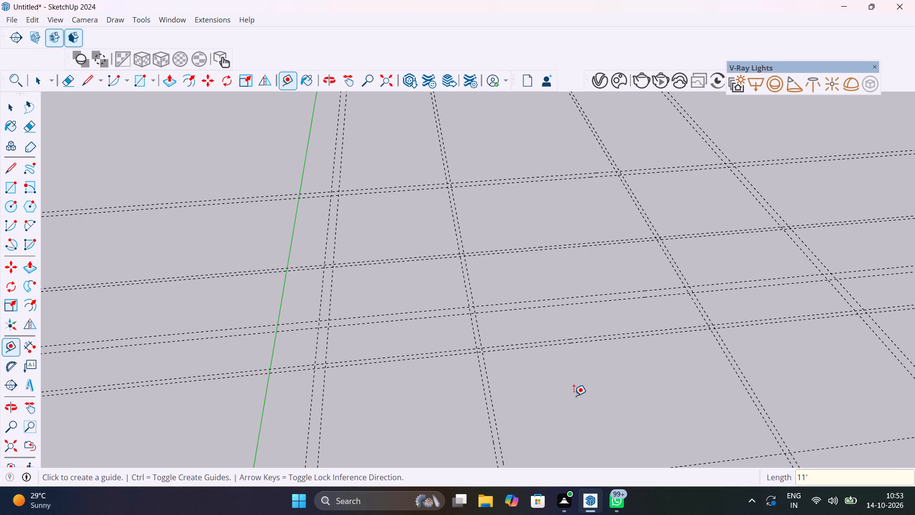
scroll(574, 396, "down", 7)
middle_click_drag(562, 388, 475, 267, "shift")
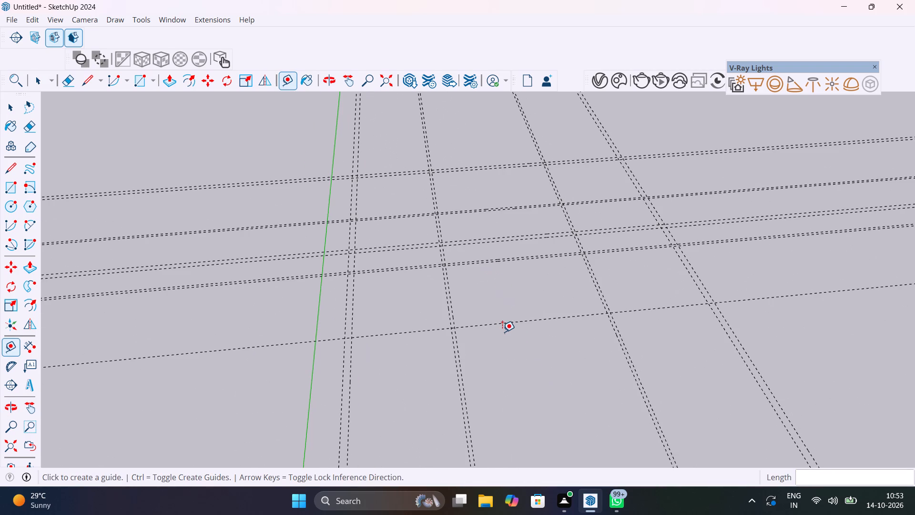
scroll(502, 338, "up", 3)
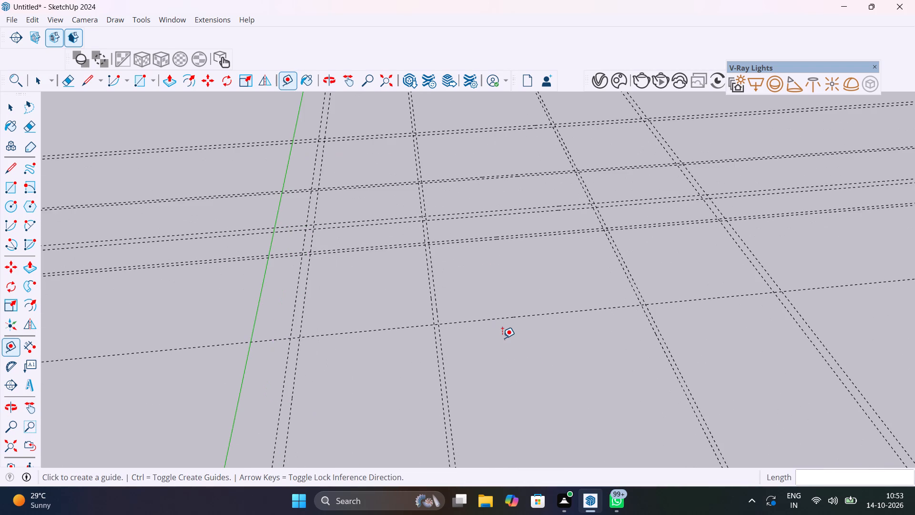
left_click(507, 319)
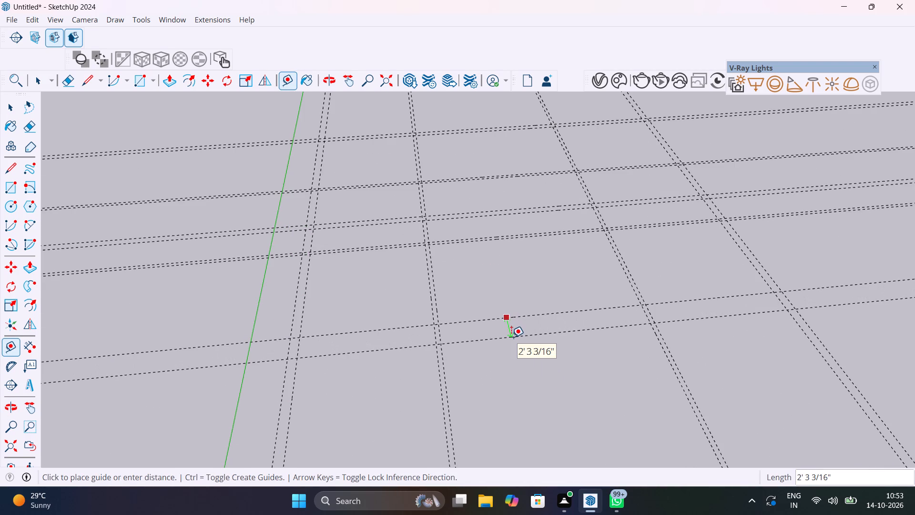
type("9\"")
key("Return")
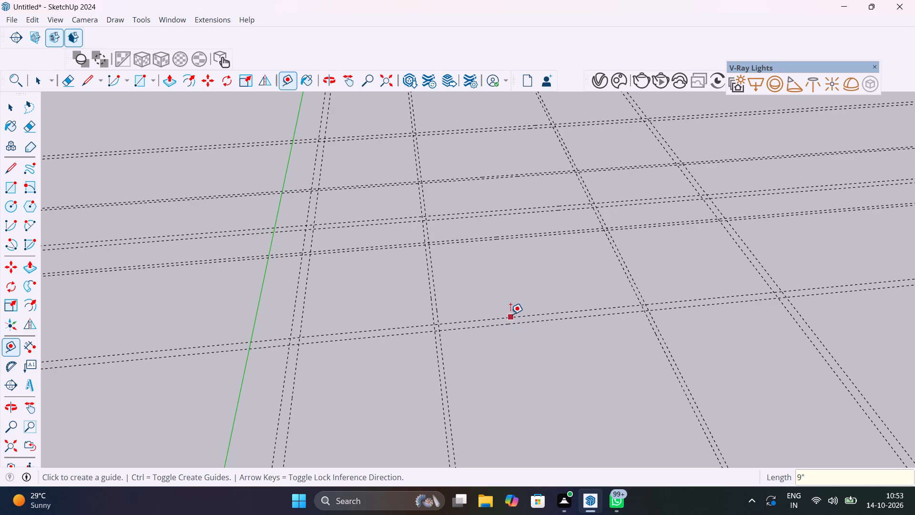
Check the clear width between the two lengthwise guide pairs nearest the green axis with the Dimension tool, without placing a dimension.
scroll(511, 304, "up", 6)
middle_click_drag(511, 304, 509, 387)
scroll(510, 386, "down", 5)
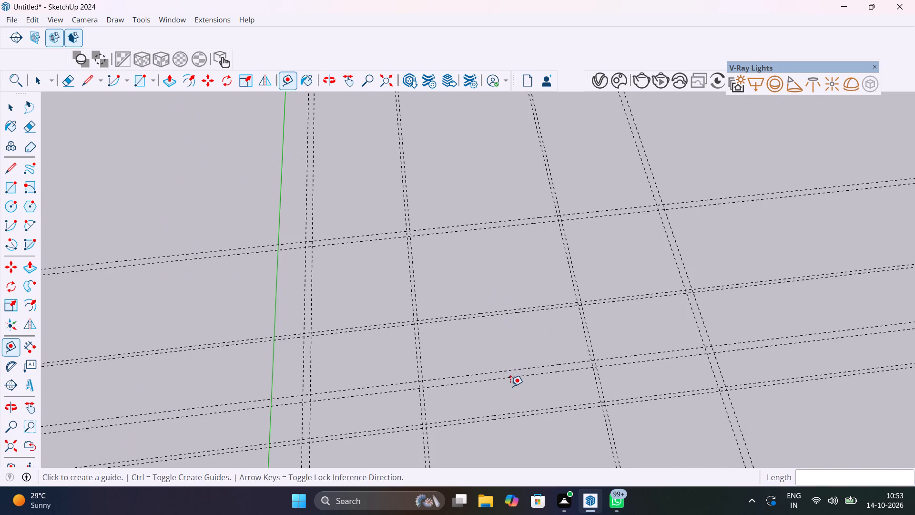
middle_click_drag(508, 385, 509, 303, "shift")
scroll(509, 303, "down", 7)
middle_click_drag(534, 354, 511, 357)
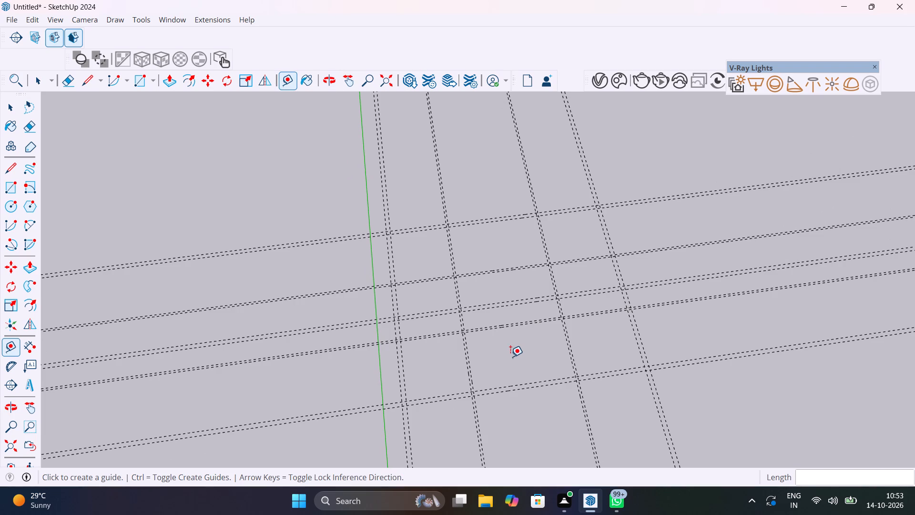
scroll(509, 355, "up", 4)
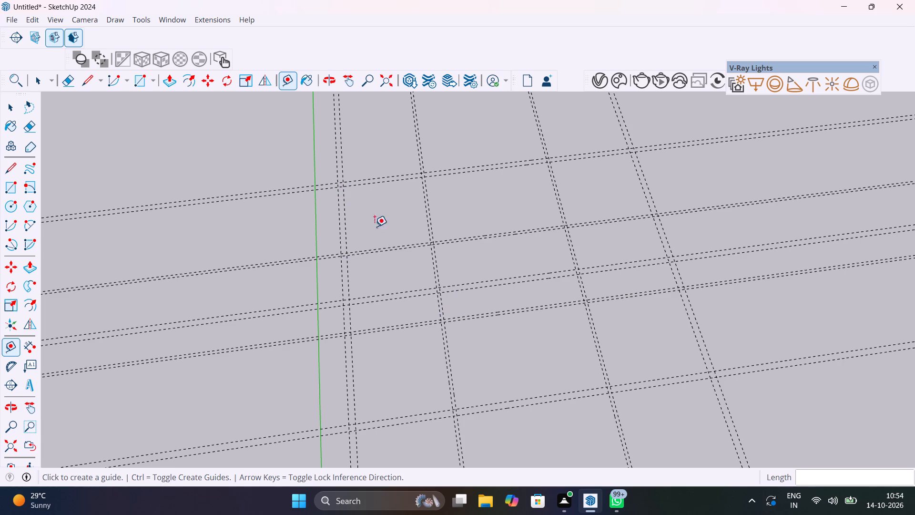
scroll(389, 251, "down", 3)
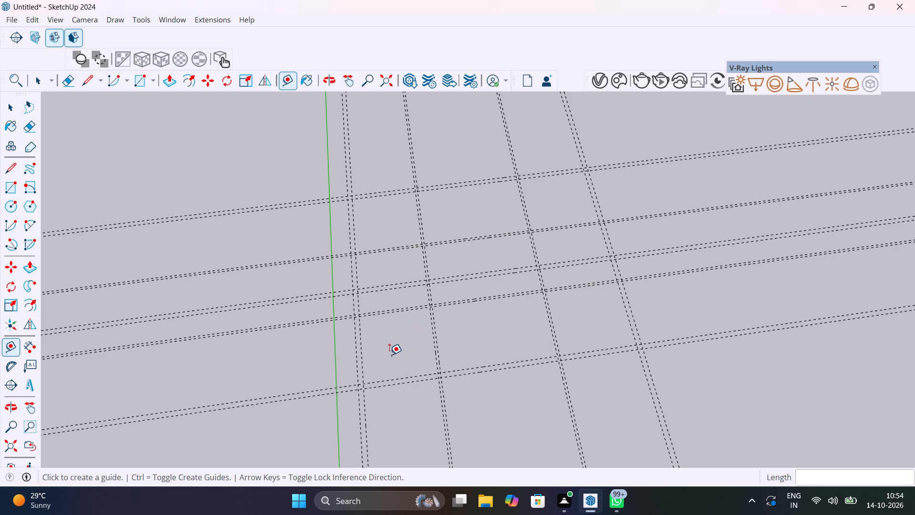
scroll(365, 389, "up", 6)
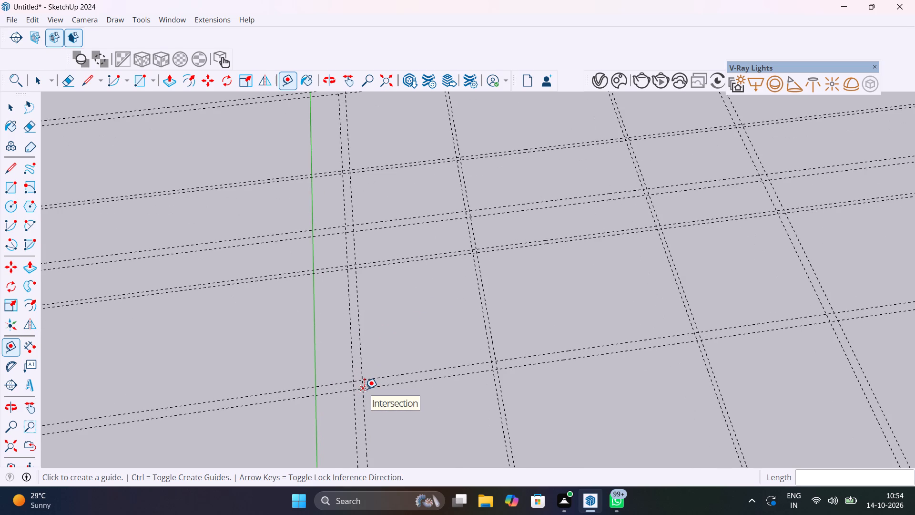
scroll(365, 389, "down", 2)
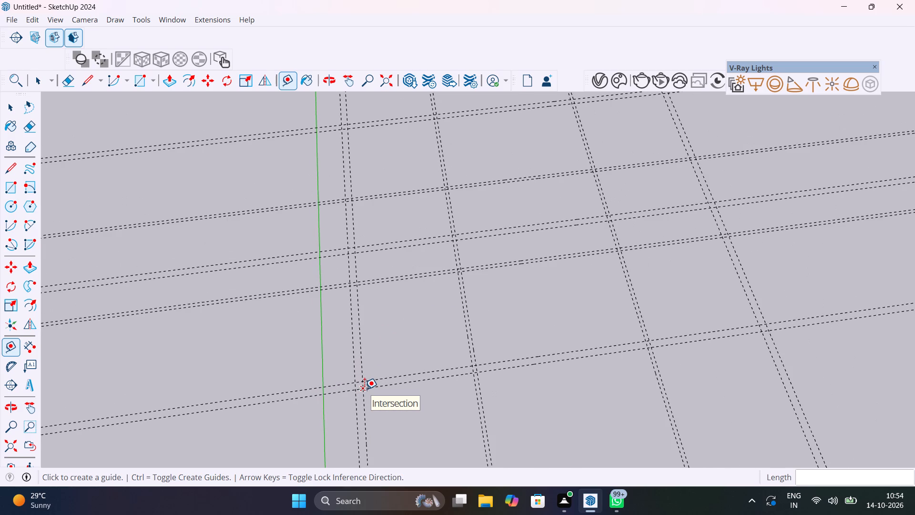
left_click(34, 349)
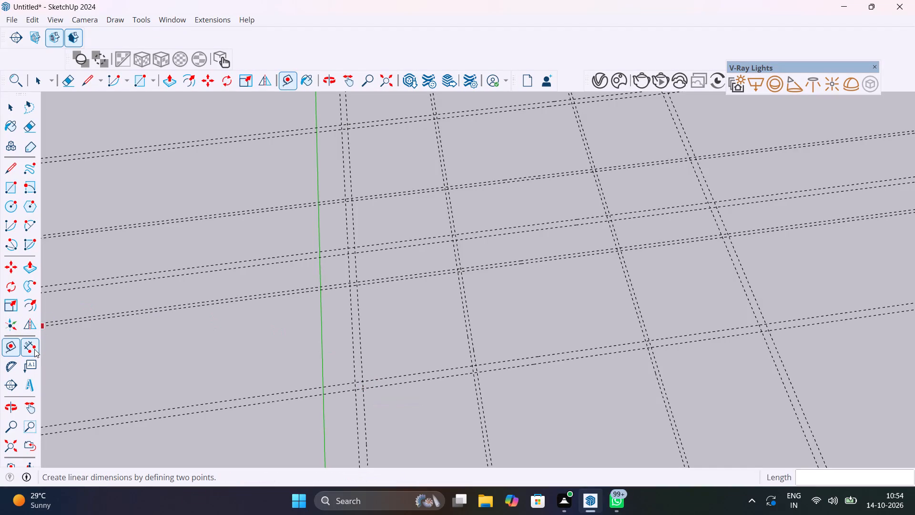
left_click(362, 382)
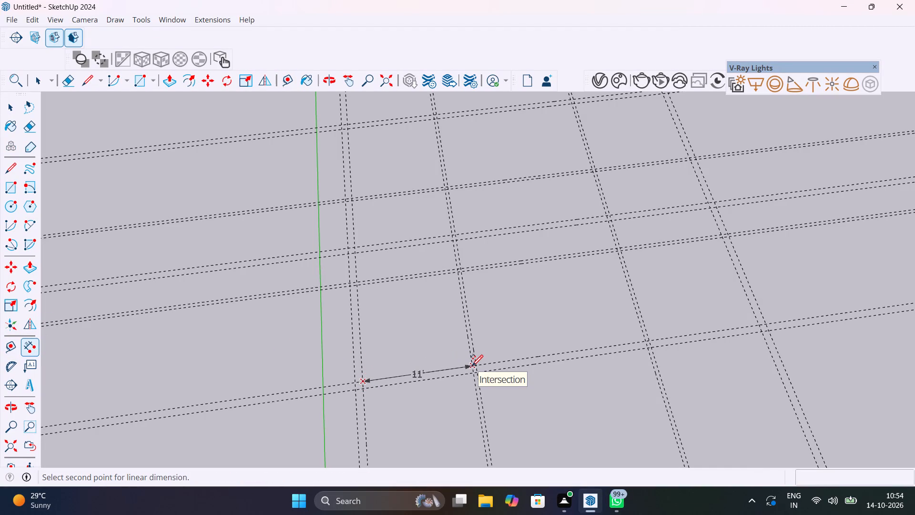
key("Escape")
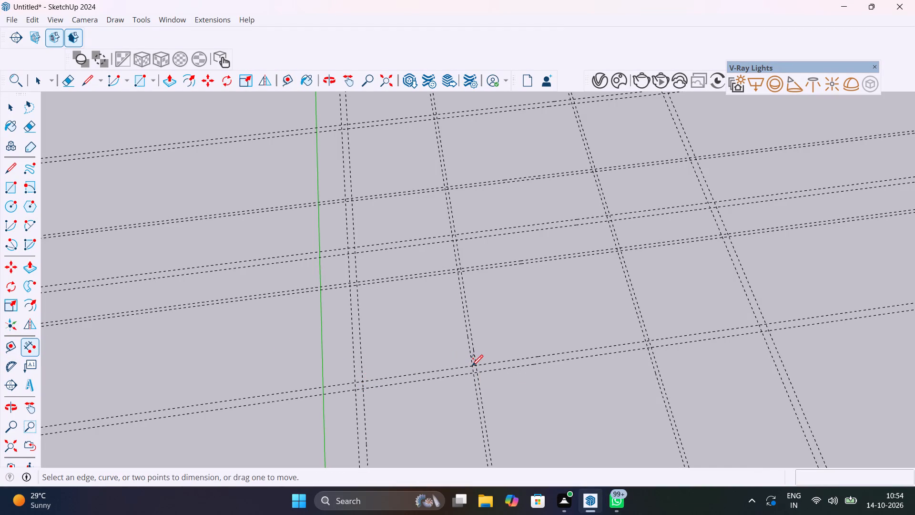
key("space")
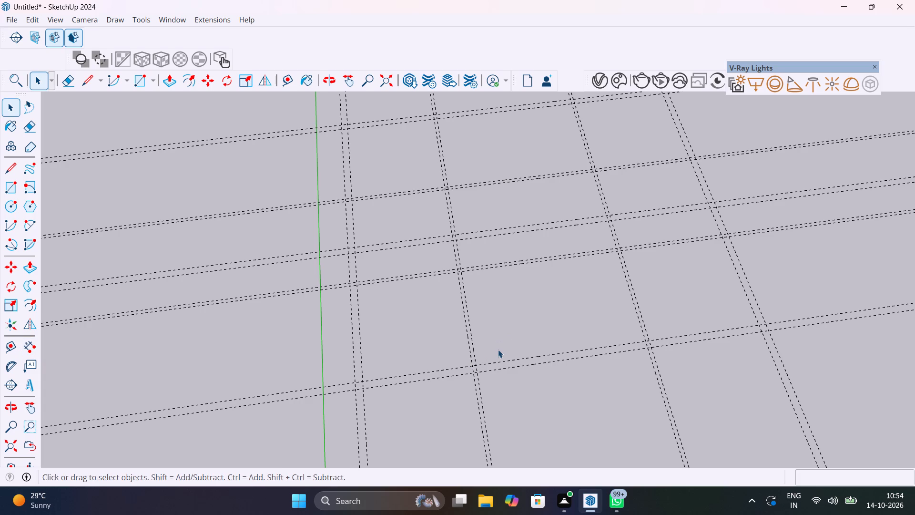
Add a guide 4' from the second lengthwise pair, away from the green axis, plus a parallel guide 4.5" beyond it.
key("t")
left_click(475, 352)
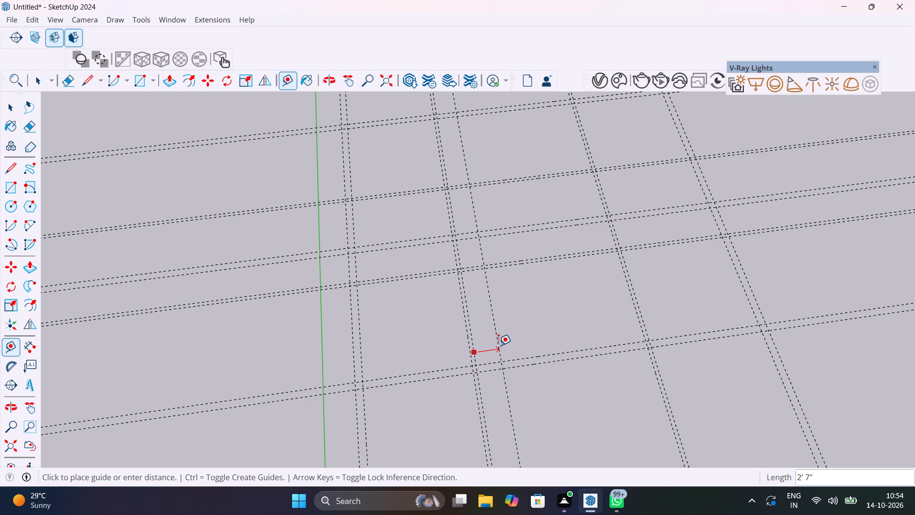
type("4'")
key("Return")
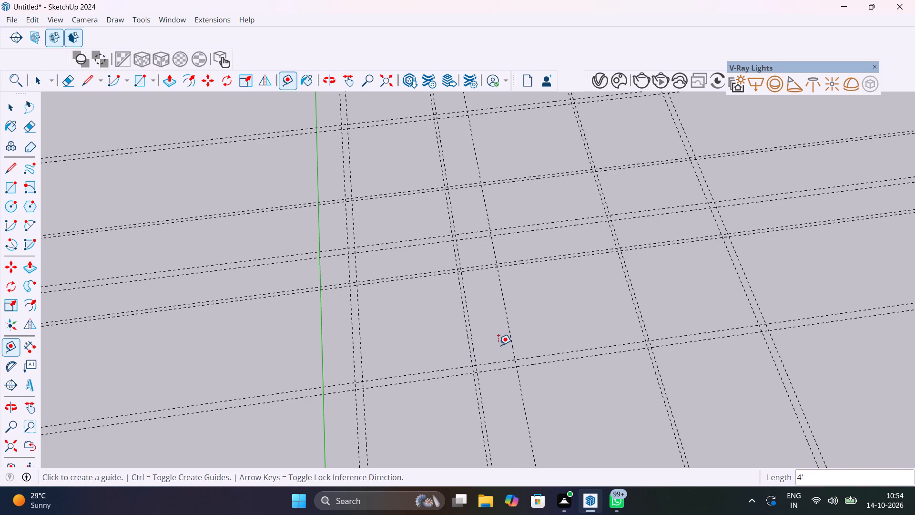
left_click(509, 338)
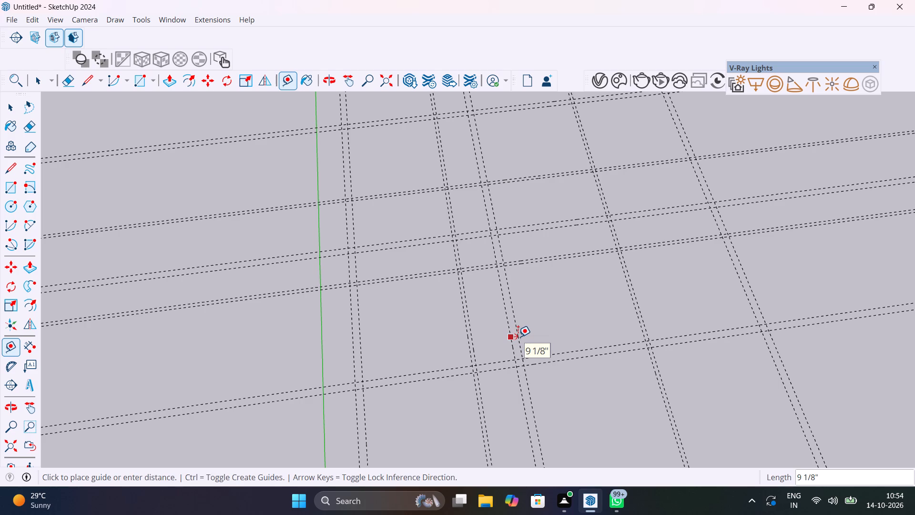
type("4.5\"")
key("Return")
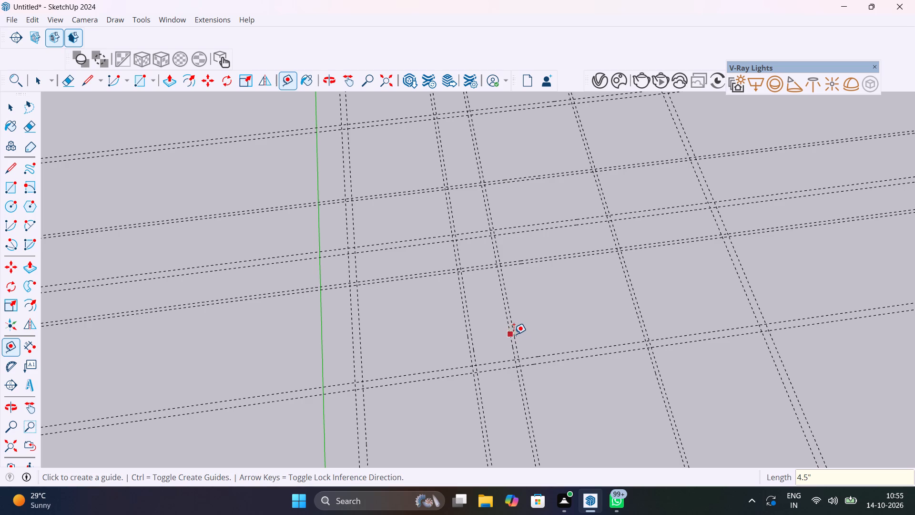
Add a guide 4' from the new 4.5" lengthwise pair, away from the green axis, plus a parallel guide 9" beyond it.
left_click(514, 334)
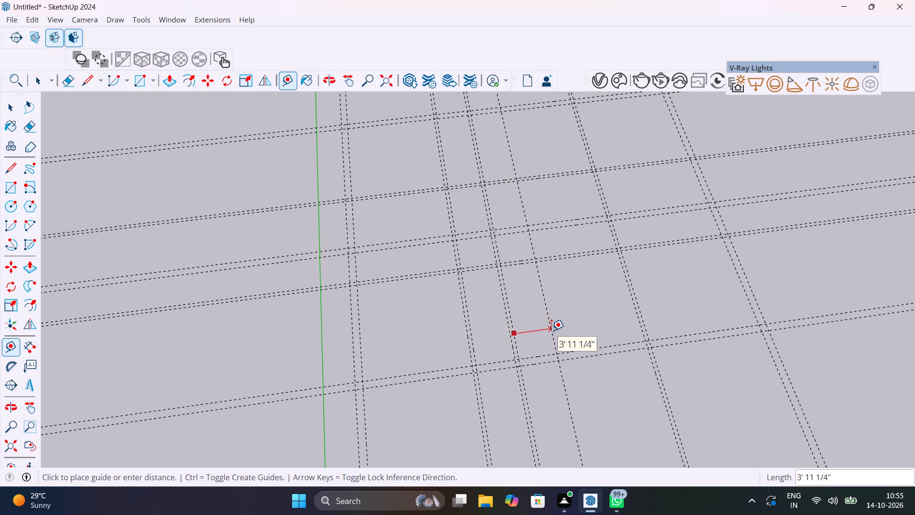
key("4")
key("apostrophe")
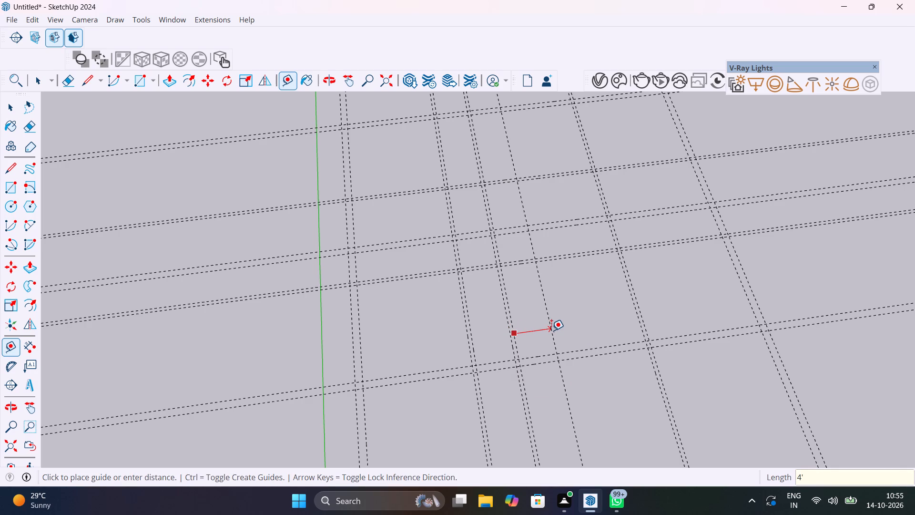
key("Return")
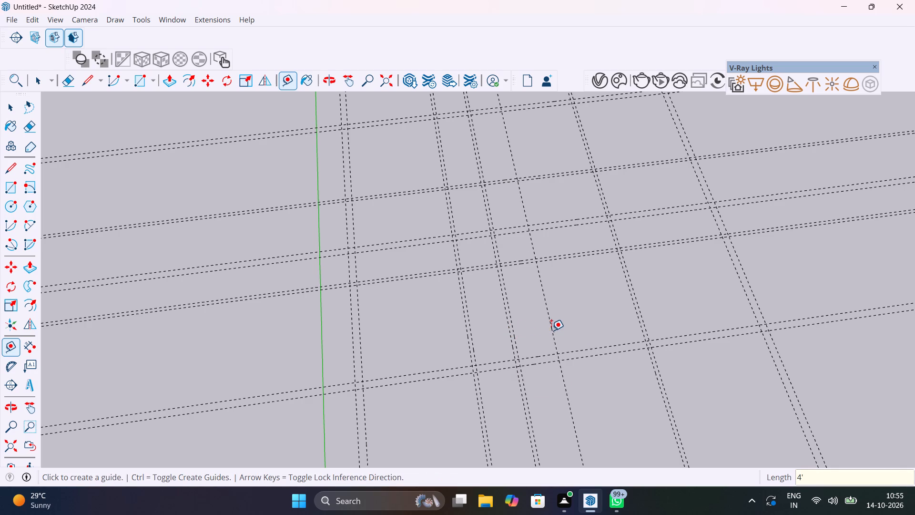
left_click(551, 330)
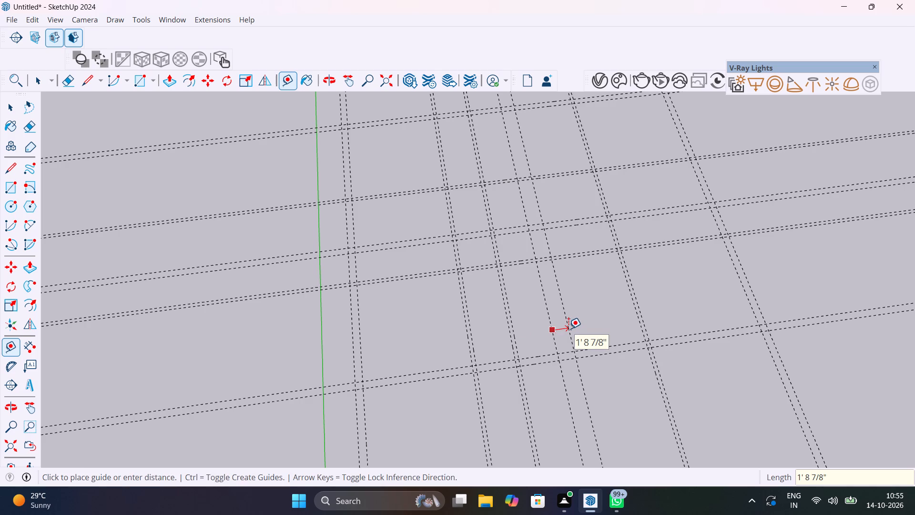
type("4.5\"")
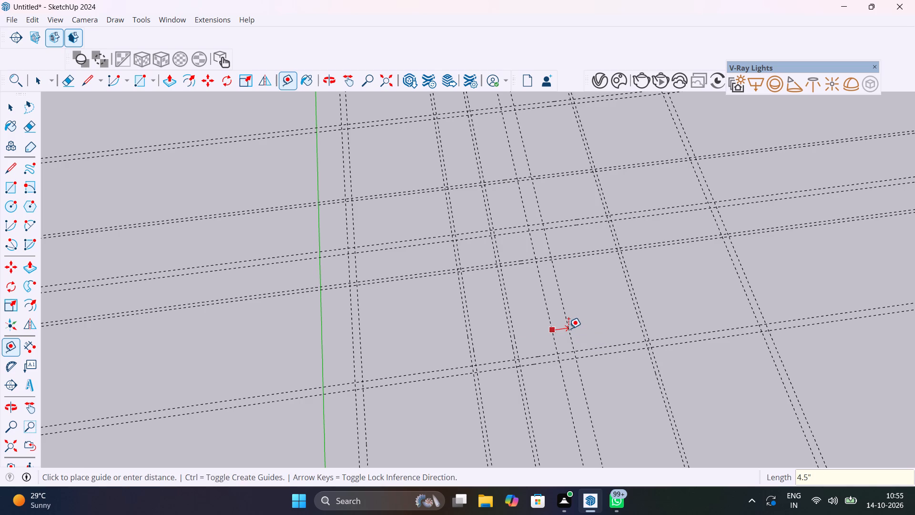
key("BackSpace")
key("BackSpace")
key("BackSpace")
key("BackSpace")
type("9\"")
key("Return")
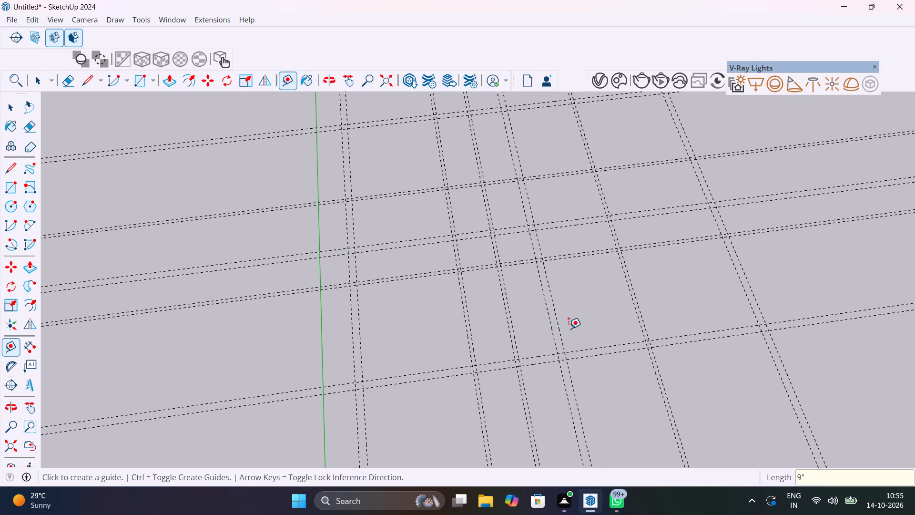
Add a guide 5'6" from the newest 9" crosswise pair, back toward the neighbouring 4.5" pair, plus a parallel guide 4.5" beyond it.
left_click(495, 362)
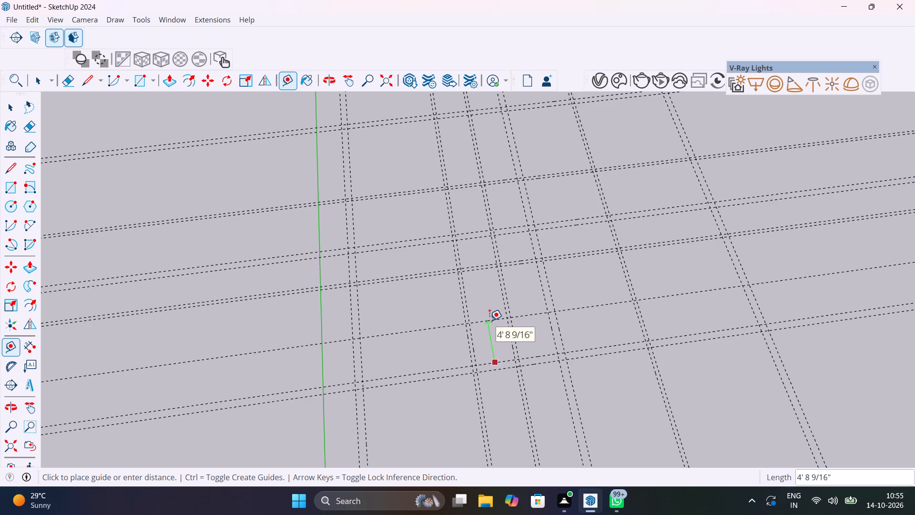
type("5'6\"")
key("Return")
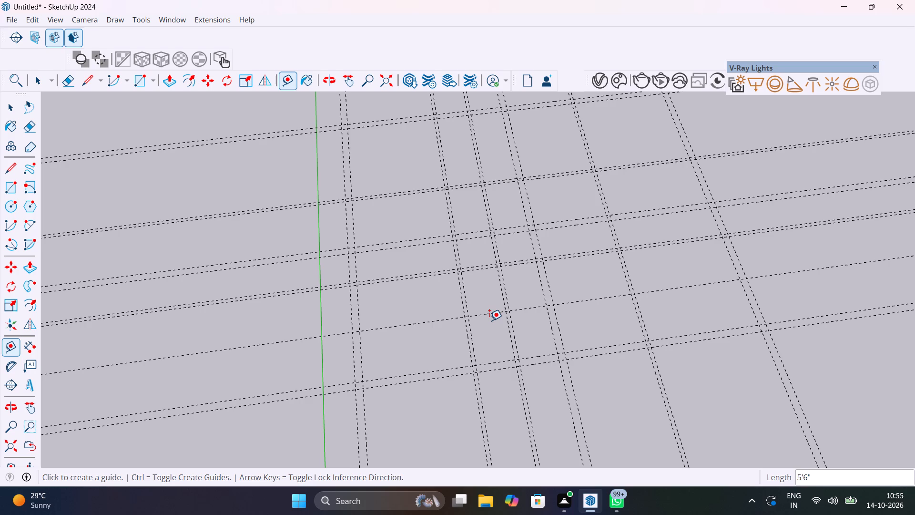
left_click(493, 312)
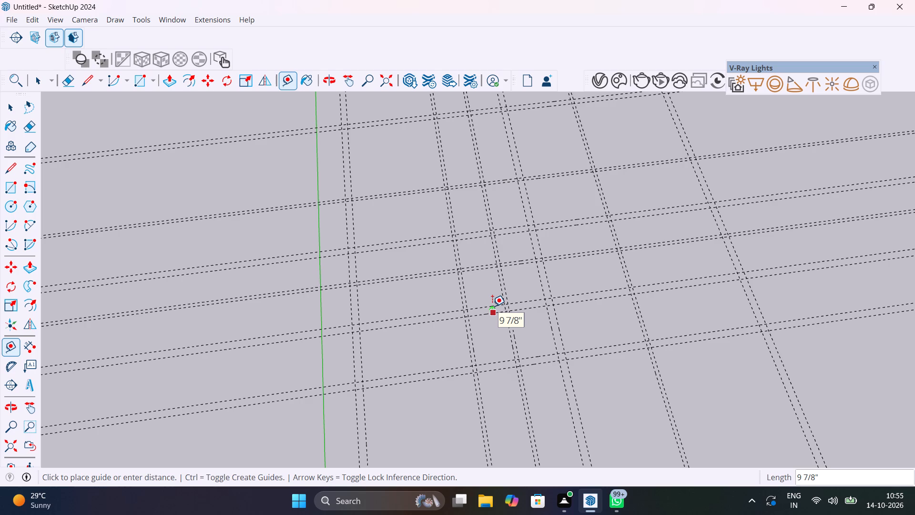
type("4.5\"")
key("Return")
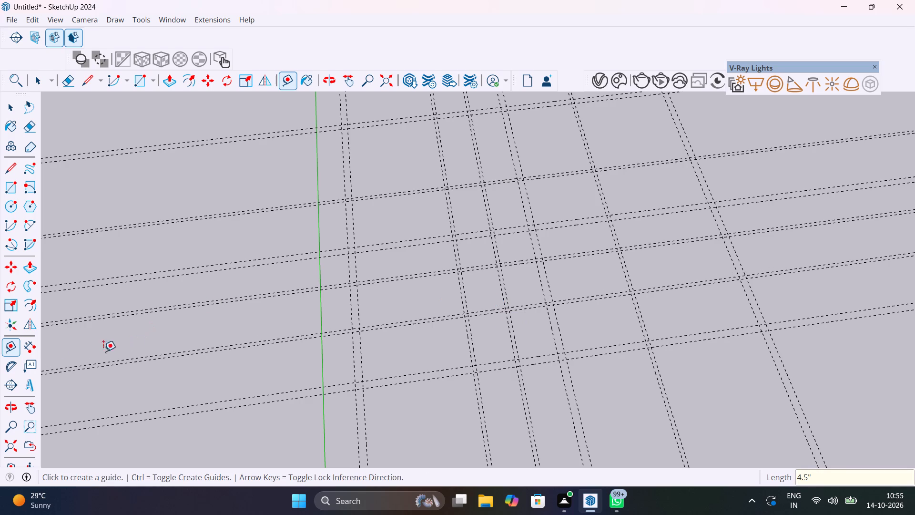
Check the clear depths on both sides of the new 4.5" crosswise pair with the Dimension tool, without placing dimensions.
left_click(30, 344)
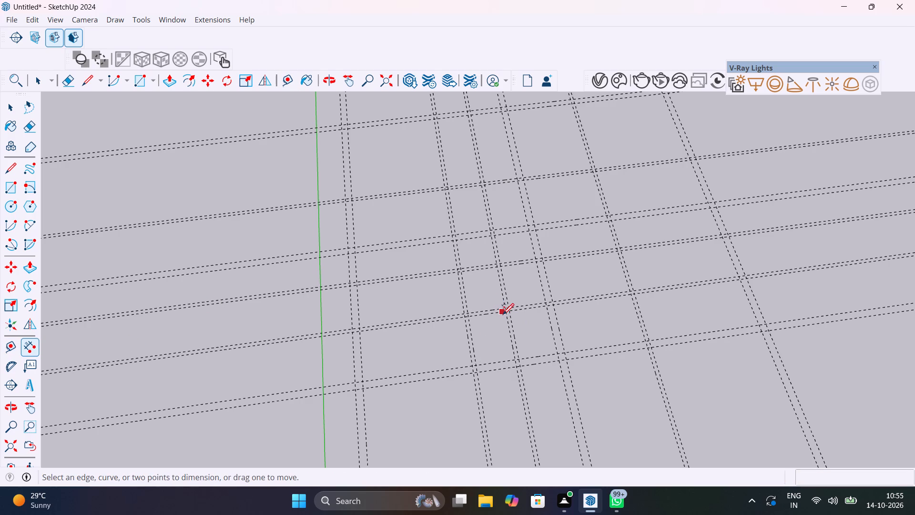
left_click(508, 312)
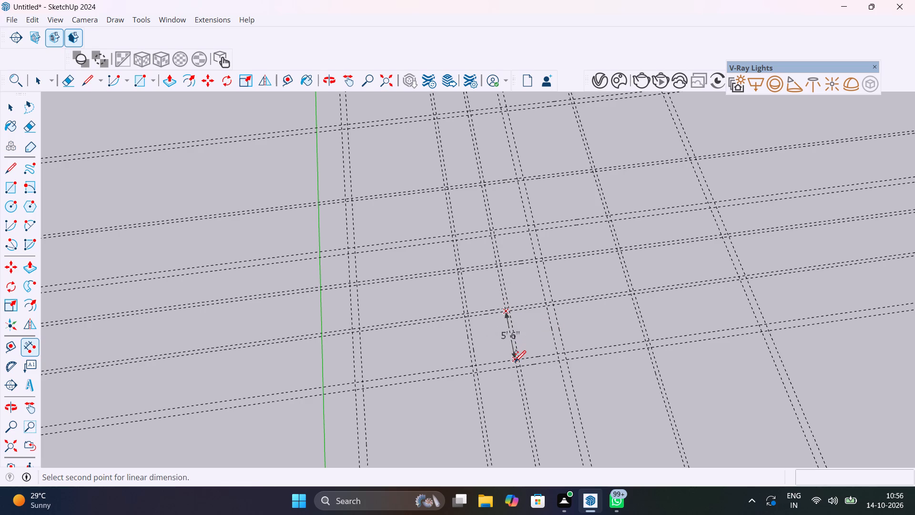
key("Escape")
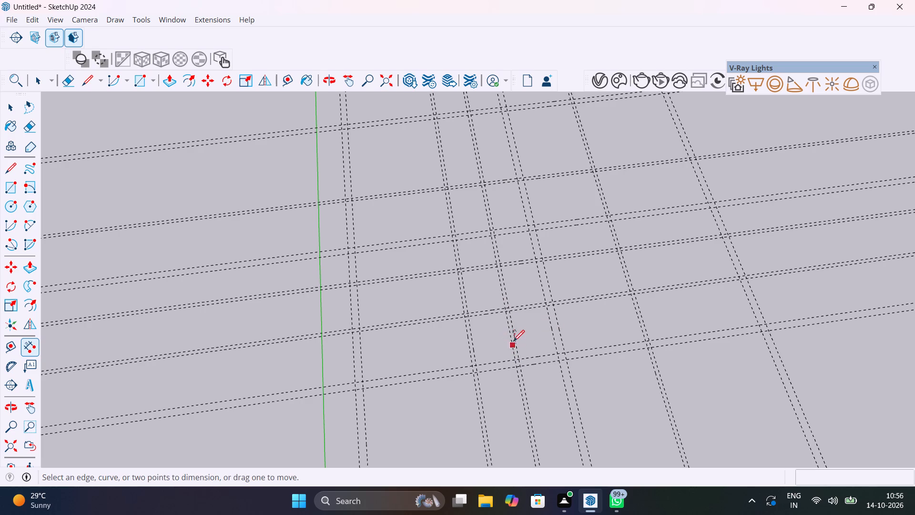
left_click(505, 308)
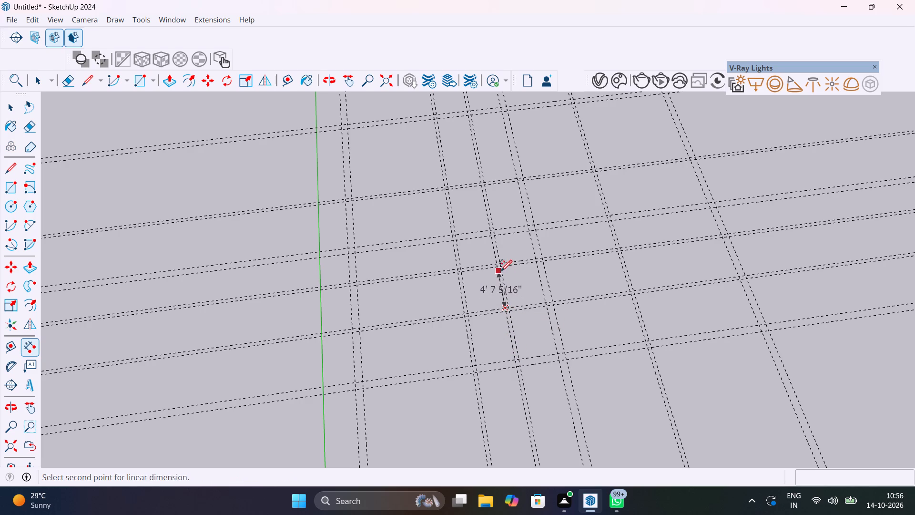
scroll(501, 269, "up", 10)
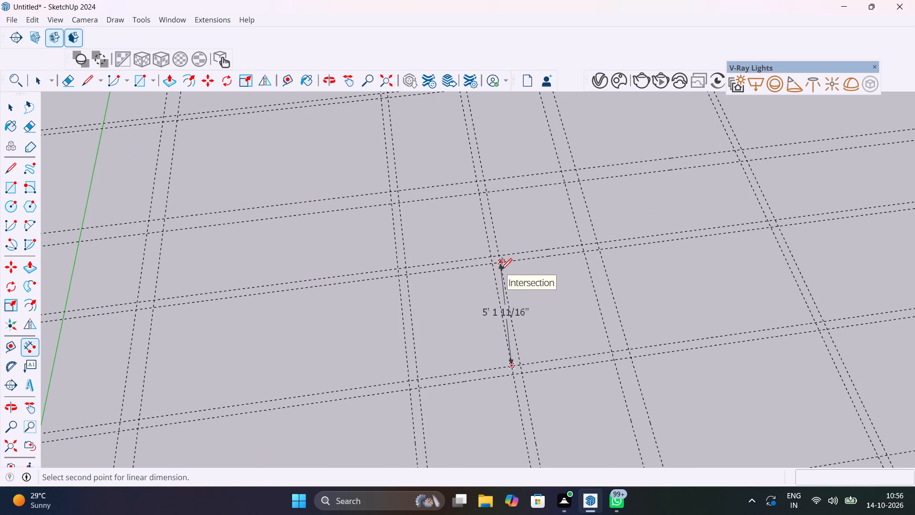
key("Escape")
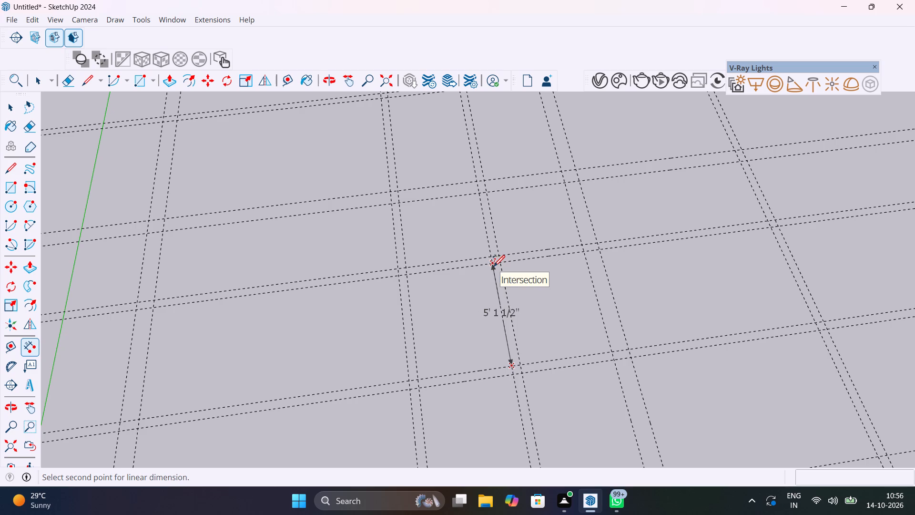
left_click(492, 264)
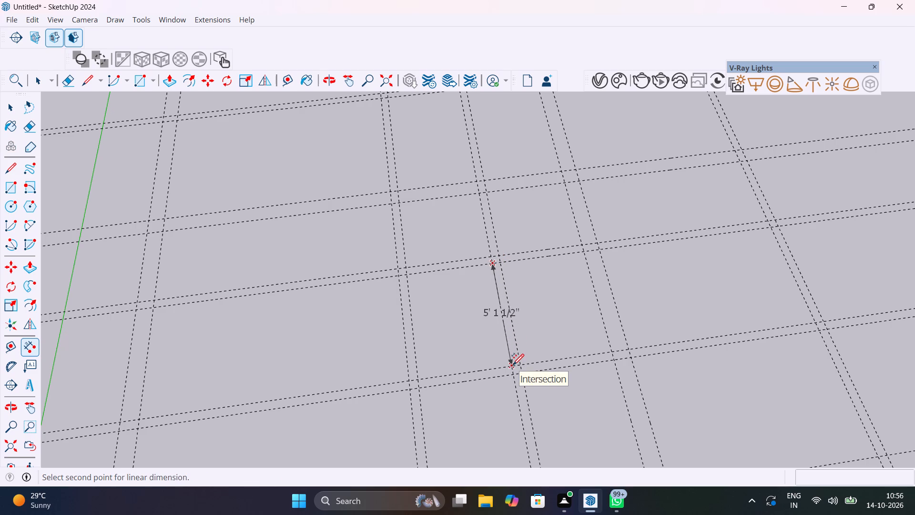
key("Escape")
scroll(513, 364, "down", 8)
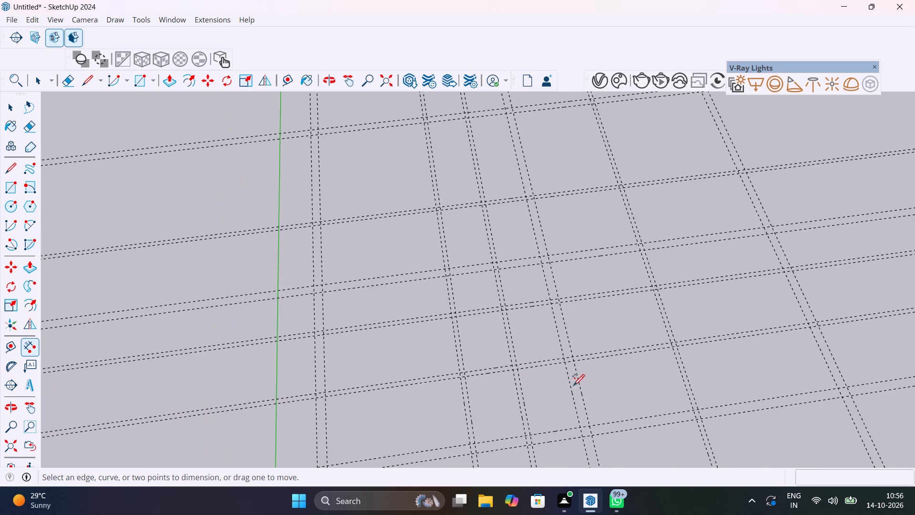
Check the depths from the end 9" crosswise pair to the two neighbouring 4.5" crosswise pairs with the Dimension tool, without placing dimensions.
left_click(581, 426)
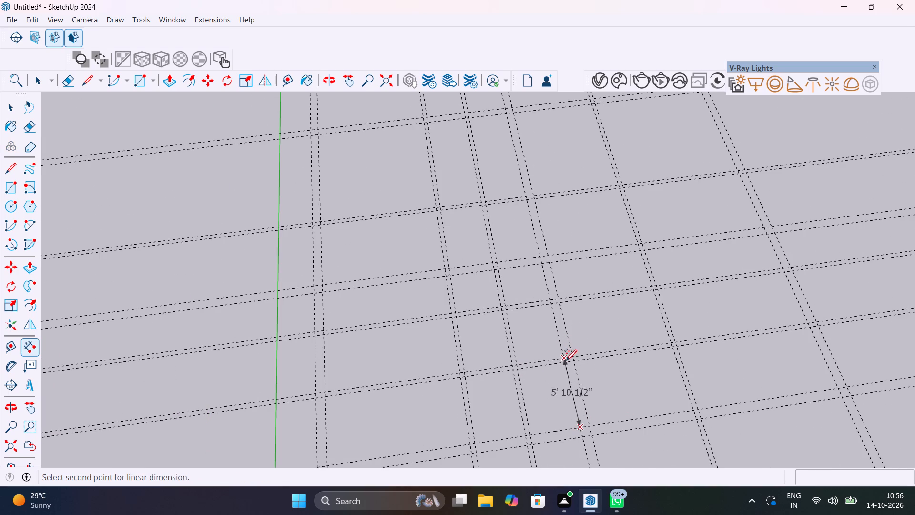
key("Escape")
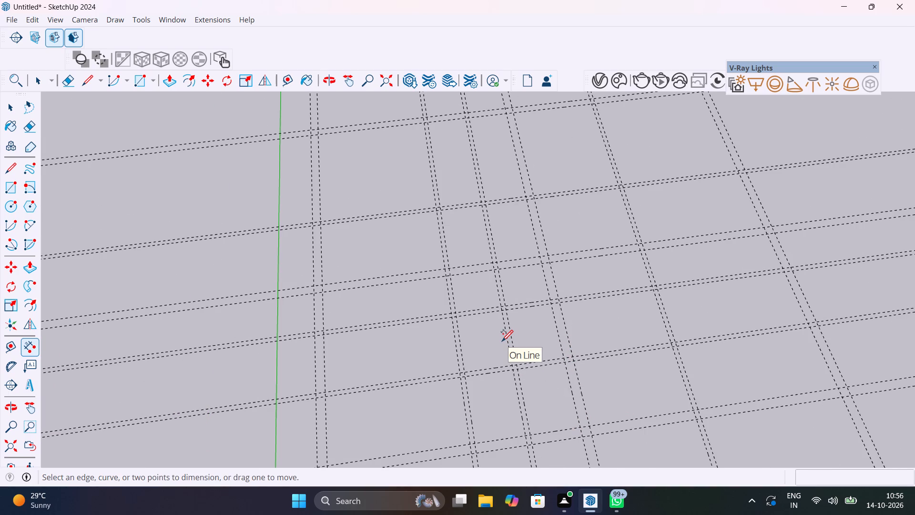
left_click(469, 442)
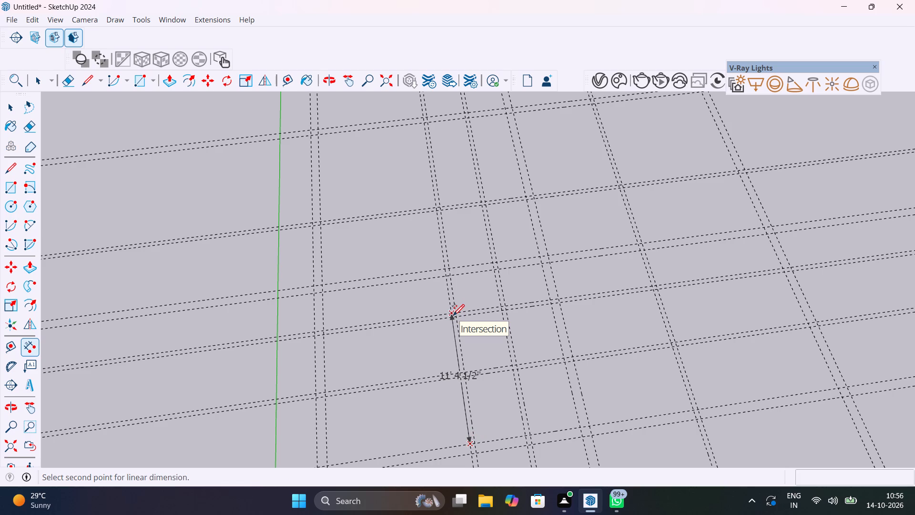
key("Escape")
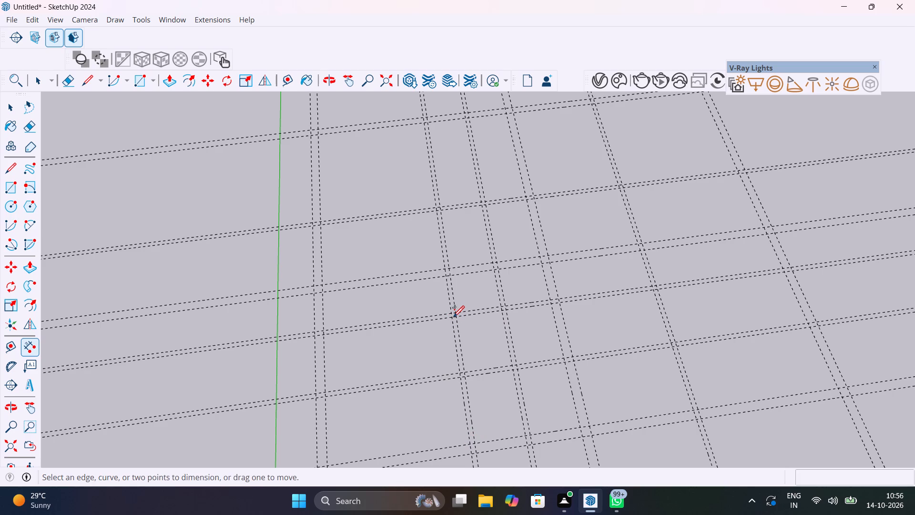
left_click(453, 317)
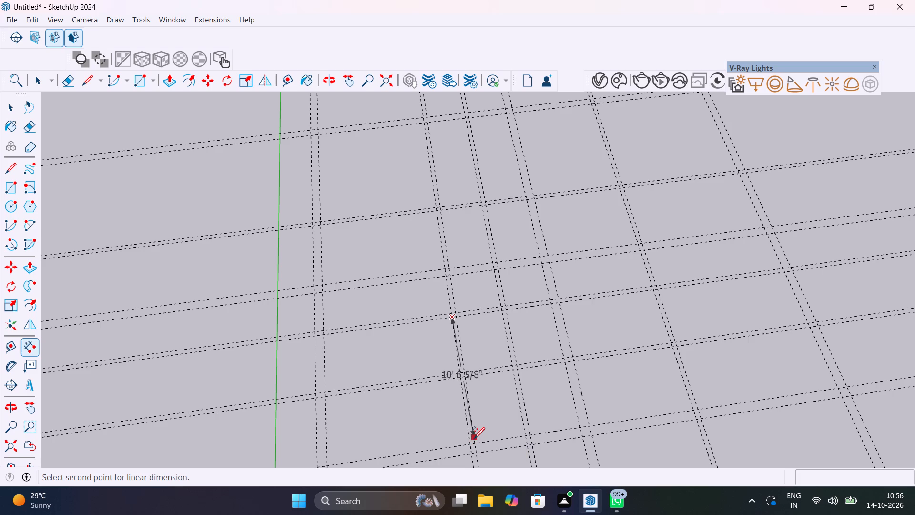
key("Escape")
scroll(474, 415, "down", 6)
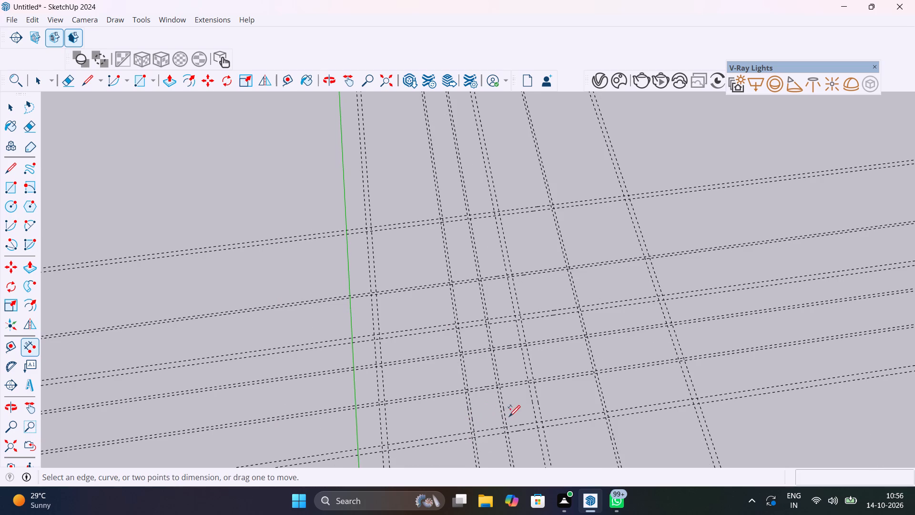
scroll(530, 402, "up", 4)
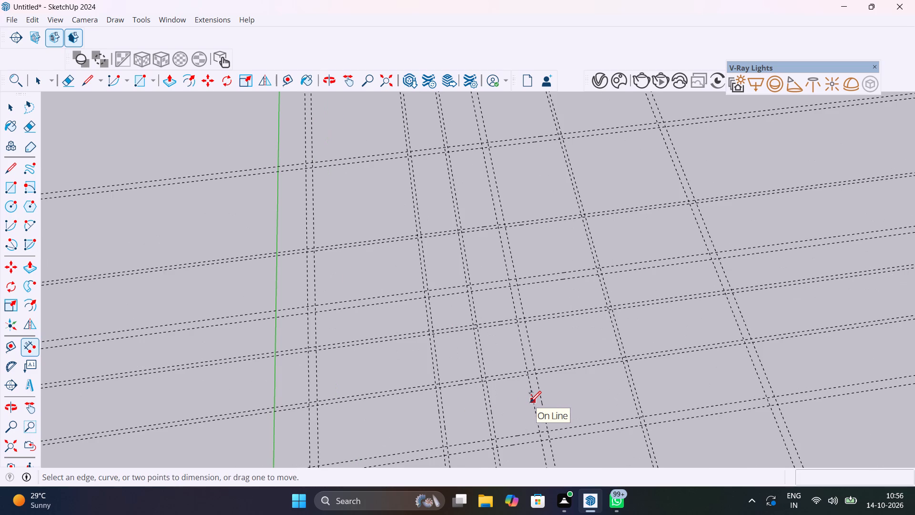
key("space")
Draw a 9" by 35'3" wall rectangle along the lengthwise guide pair nearest the green axis, spanning the outermost crosswise pairs.
scroll(530, 402, "down", 6)
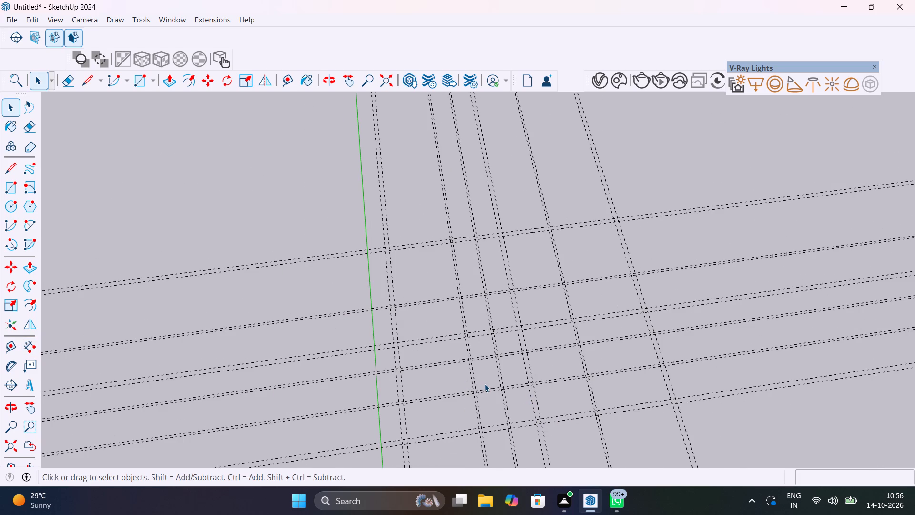
key("r")
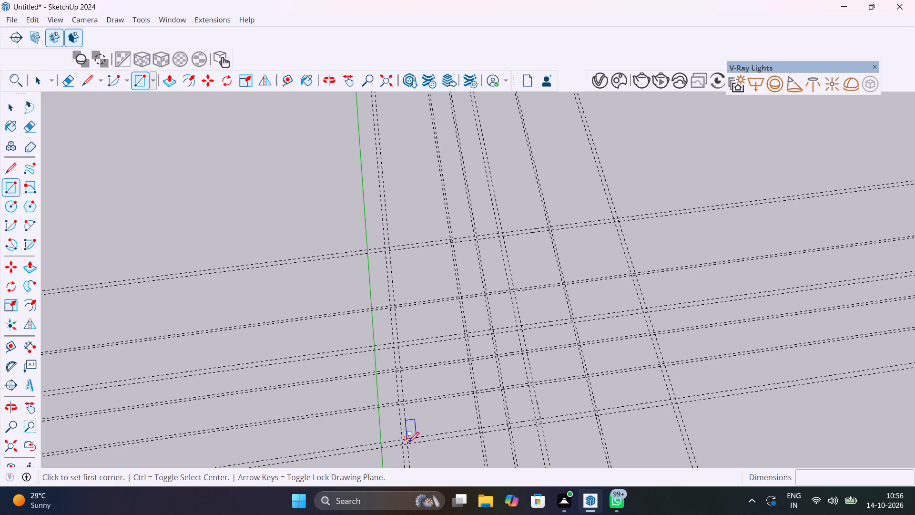
left_click(408, 445)
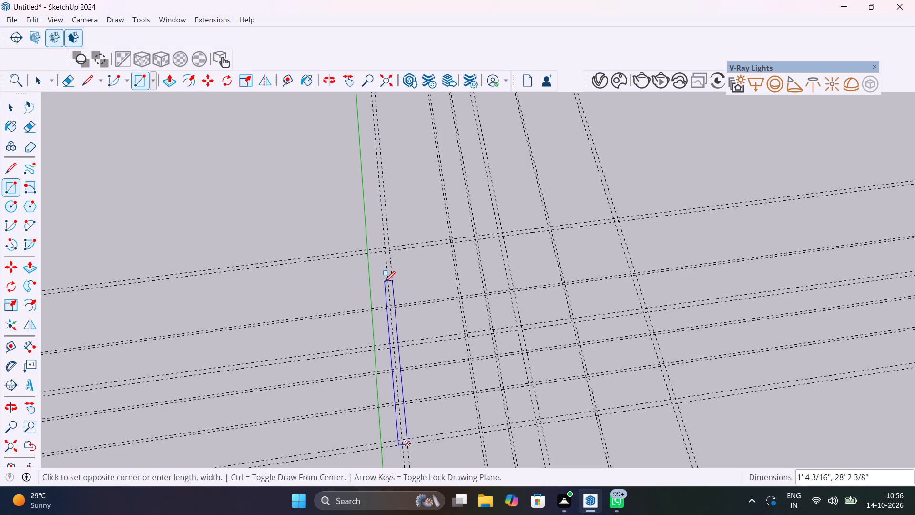
scroll(384, 258, "up", 9)
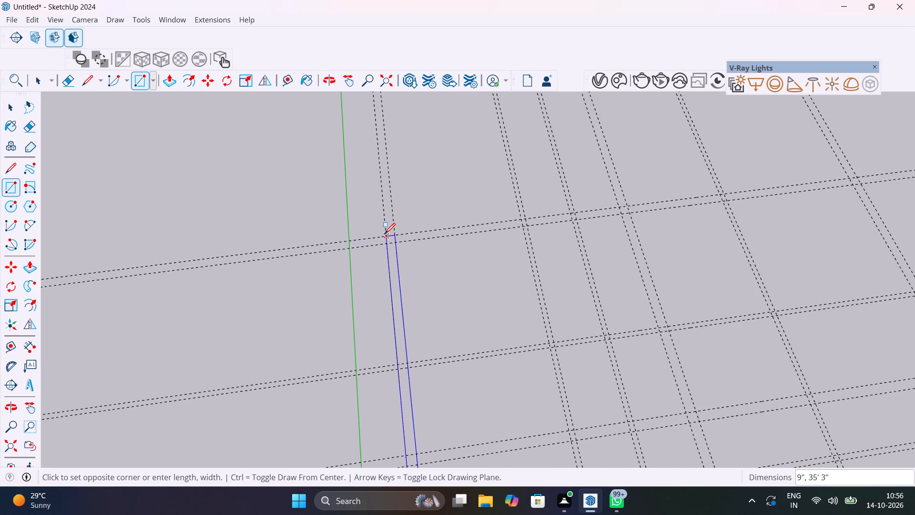
left_click(386, 234)
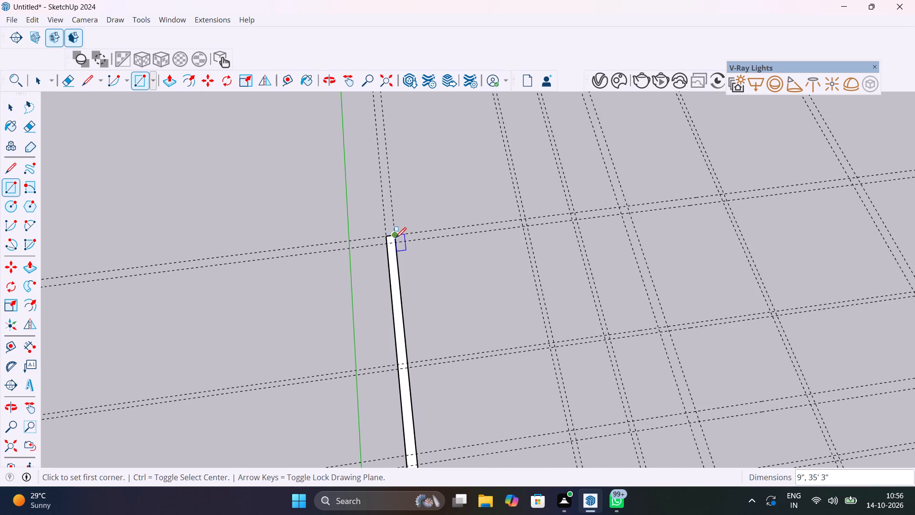
Draw a 41'11 1/2" by 9" wall rectangle from the first wall's far end along the farthest crosswise pair to the outermost lengthwise pair.
left_click(396, 237)
scroll(440, 233, "down", 6)
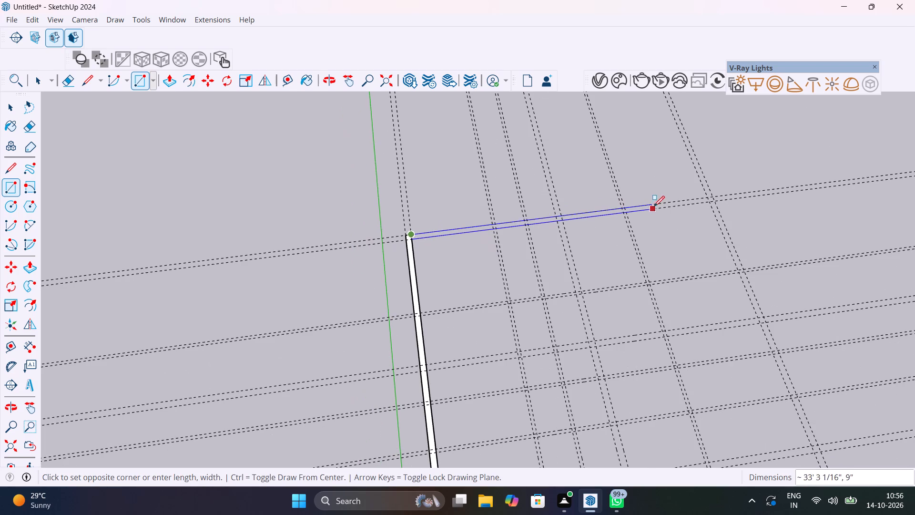
left_click(714, 202)
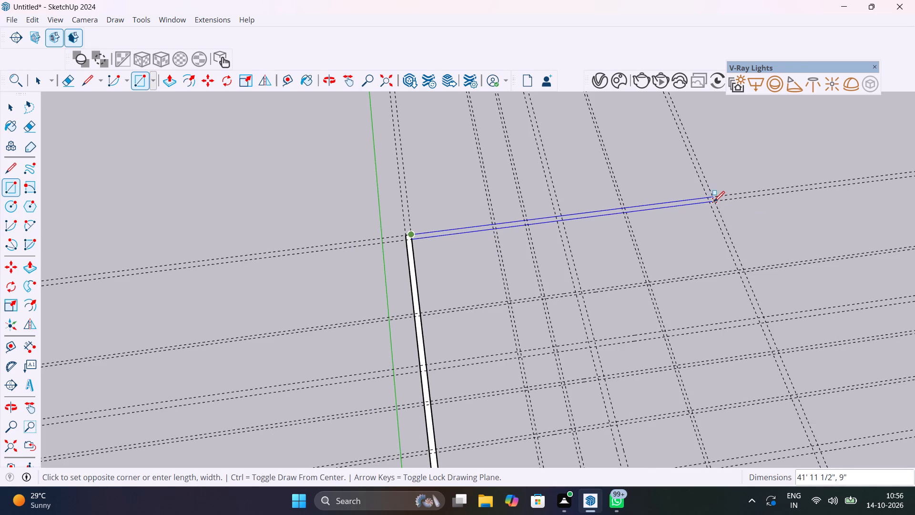
Draw a 9" wide wall rectangle along the outermost lengthwise pair, from the end of the 41'11 1/2" wall to the middle 9" crosswise pair.
left_click(709, 202)
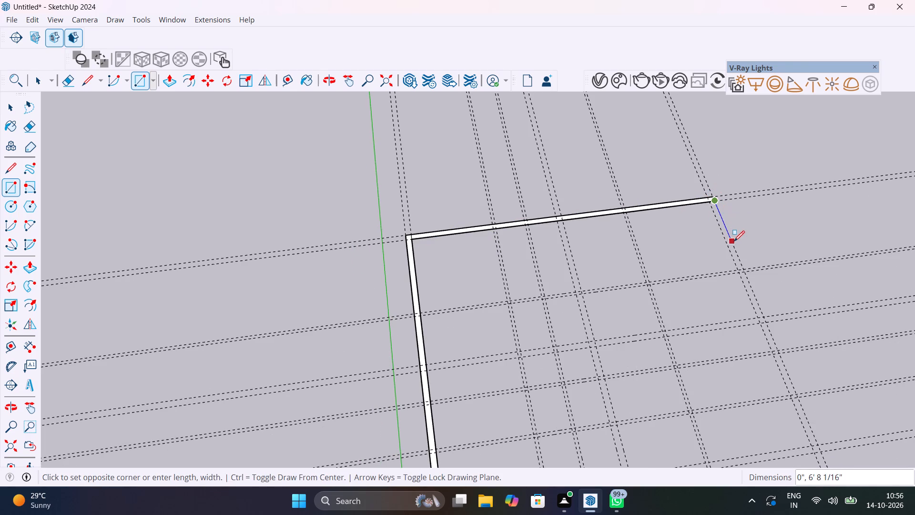
scroll(742, 290, "down", 5)
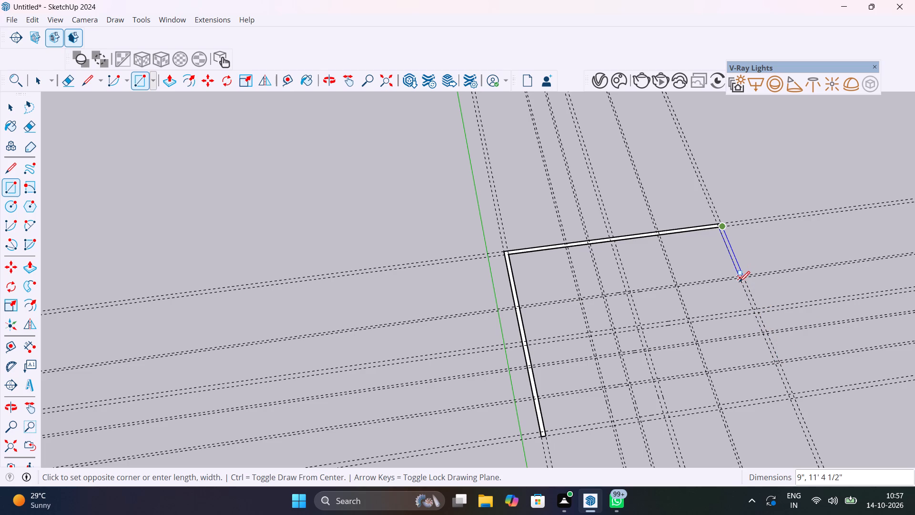
scroll(757, 313, "up", 4)
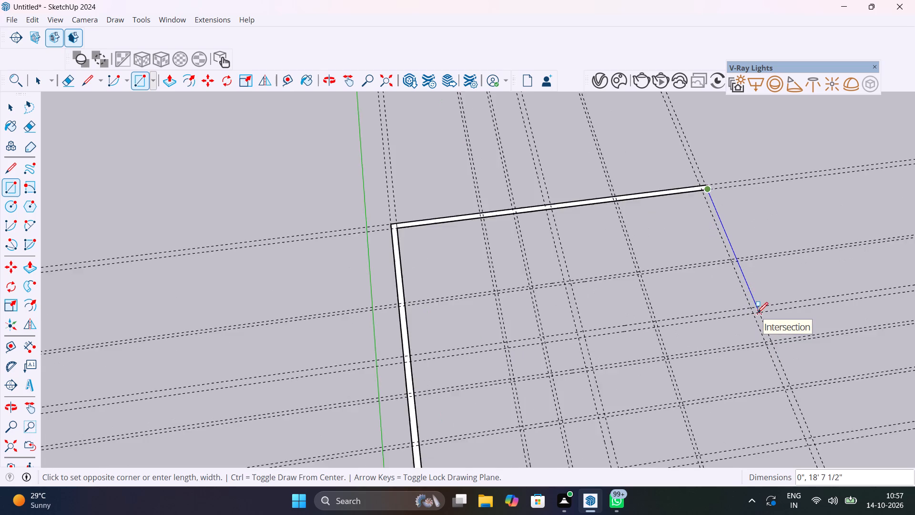
scroll(757, 313, "up", 5)
left_click(751, 315)
Draw a 12'2 1/2" by 9" wall rectangle from that wall's end along the middle 9" crosswise pair, back to the neighbouring 4.5" lengthwise pair.
left_click(751, 315)
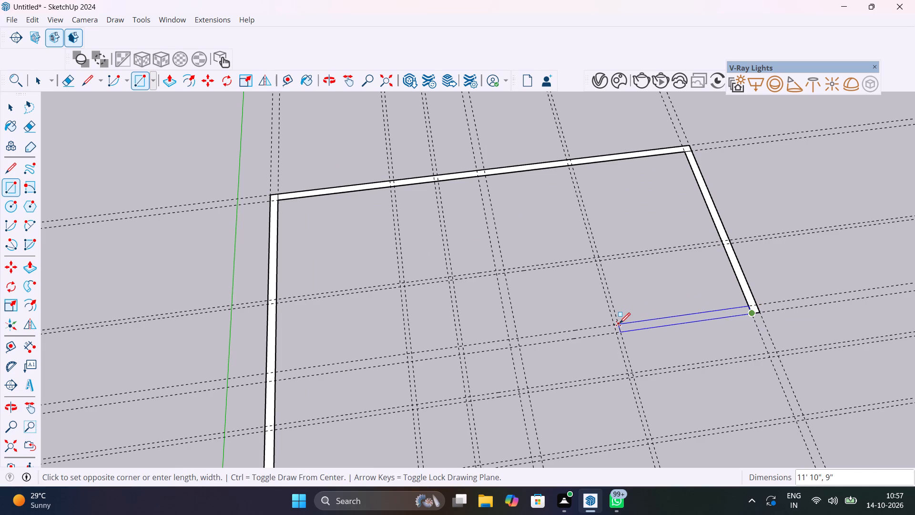
scroll(619, 323, "up", 10)
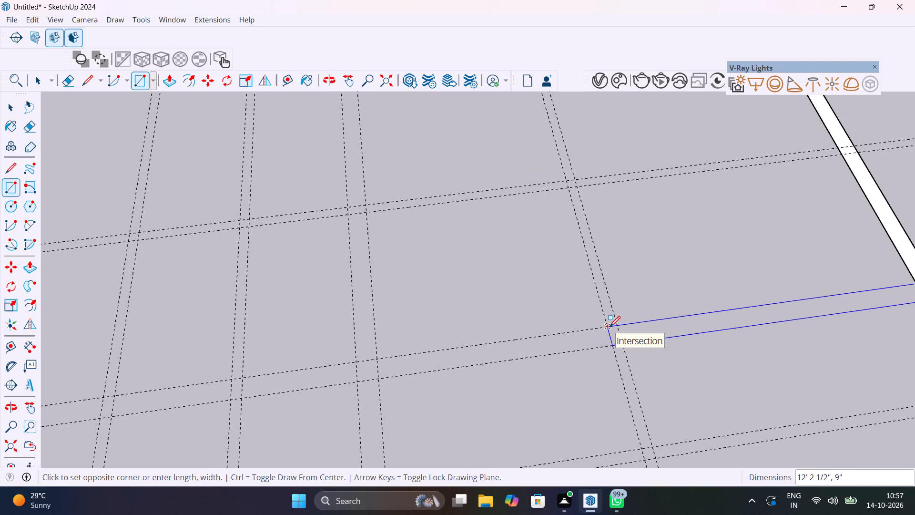
left_click(610, 327)
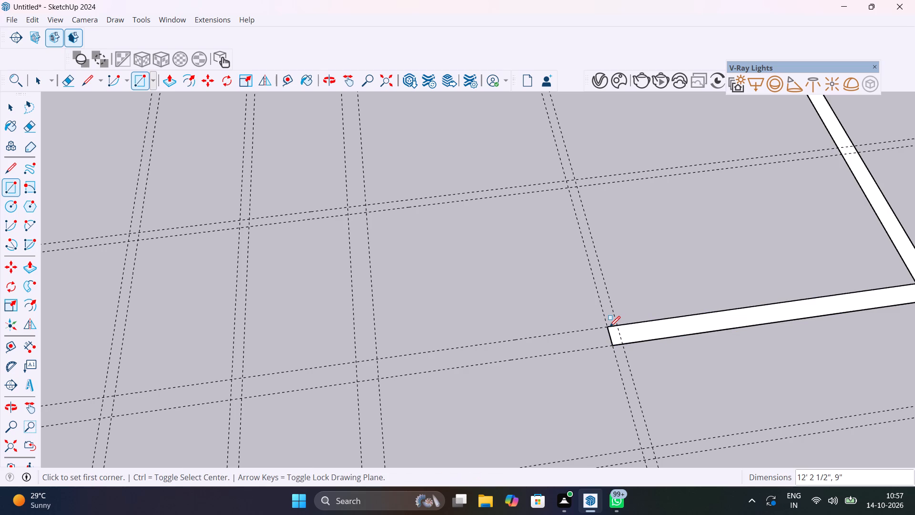
Draw a 20'6" by 9" wall rectangle from the near end of the 35'3" wall along the end crosswise pair to the inner 9" lengthwise pair.
scroll(623, 346, "down", 7)
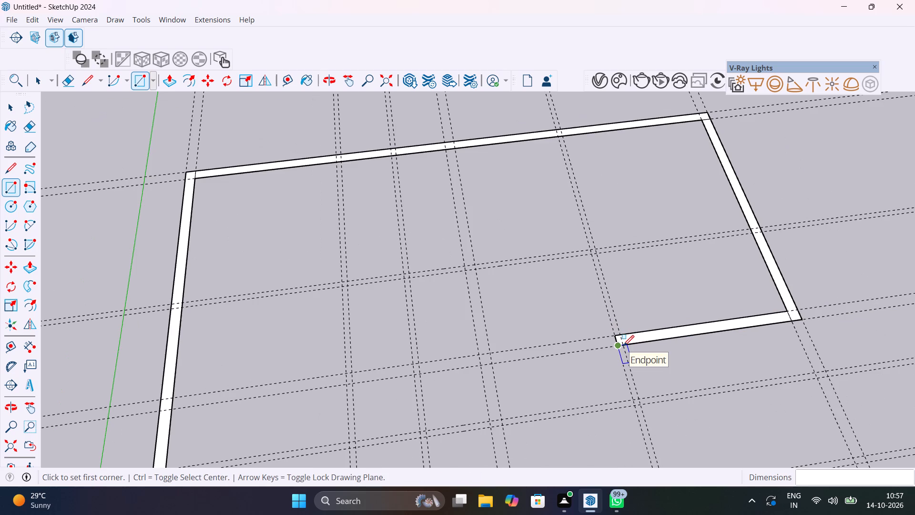
scroll(623, 346, "down", 13)
scroll(635, 383, "down", 1)
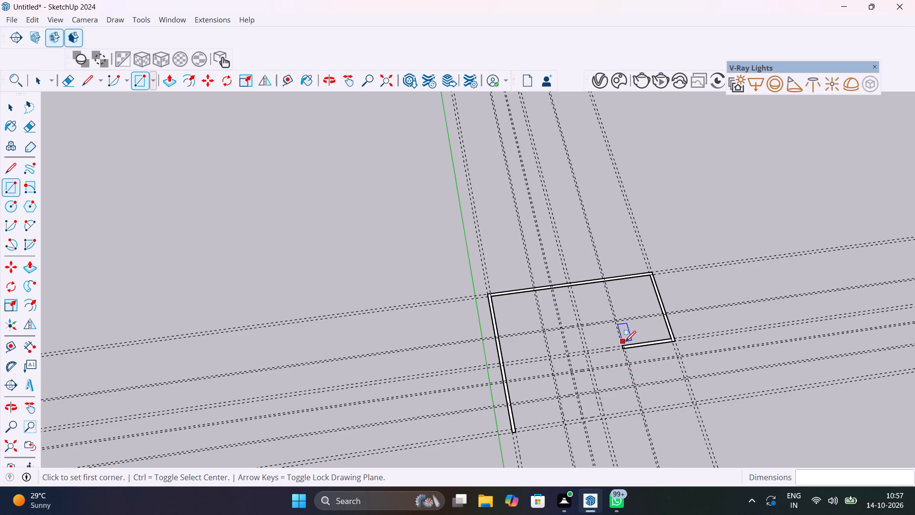
scroll(625, 341, "up", 6)
scroll(627, 372, "down", 6)
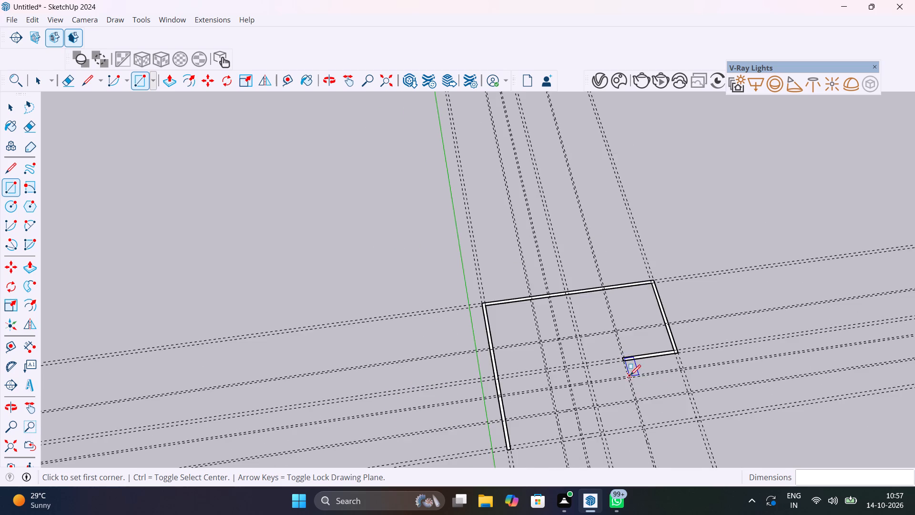
middle_click_drag(629, 375, 593, 317)
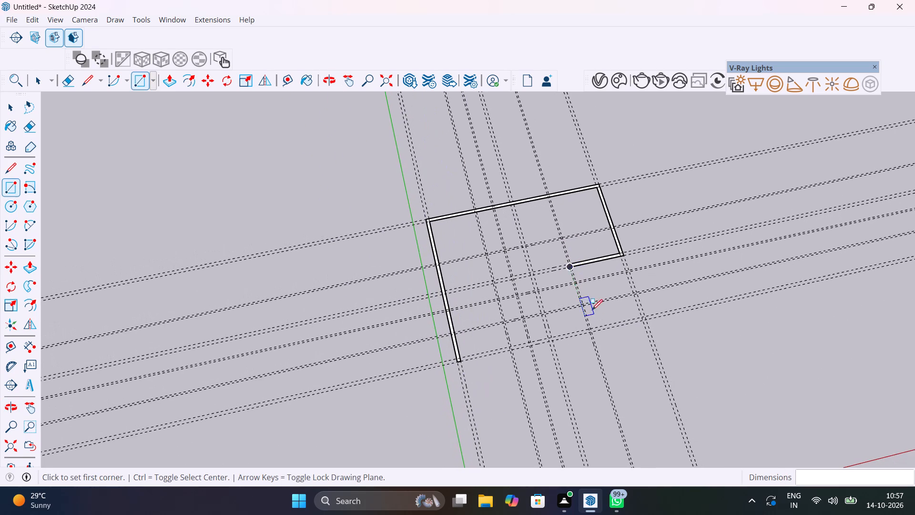
scroll(584, 275, "up", 6)
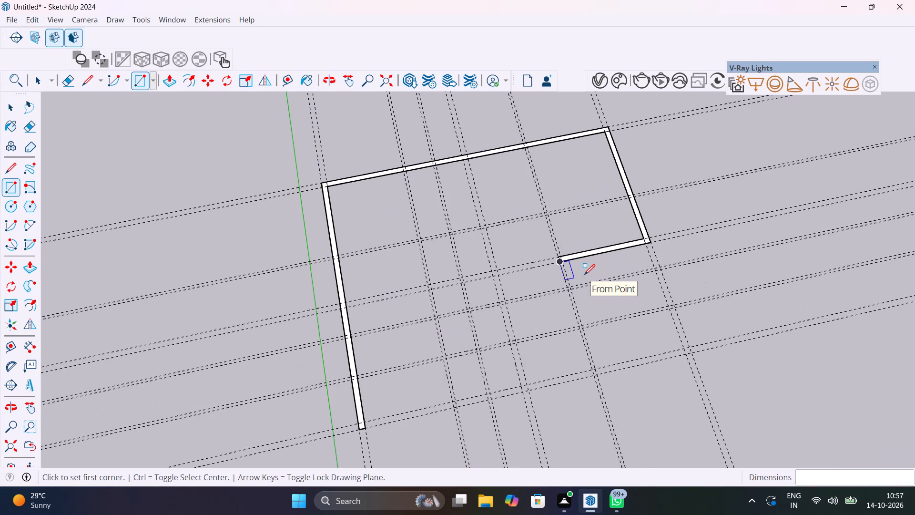
scroll(584, 275, "down", 7)
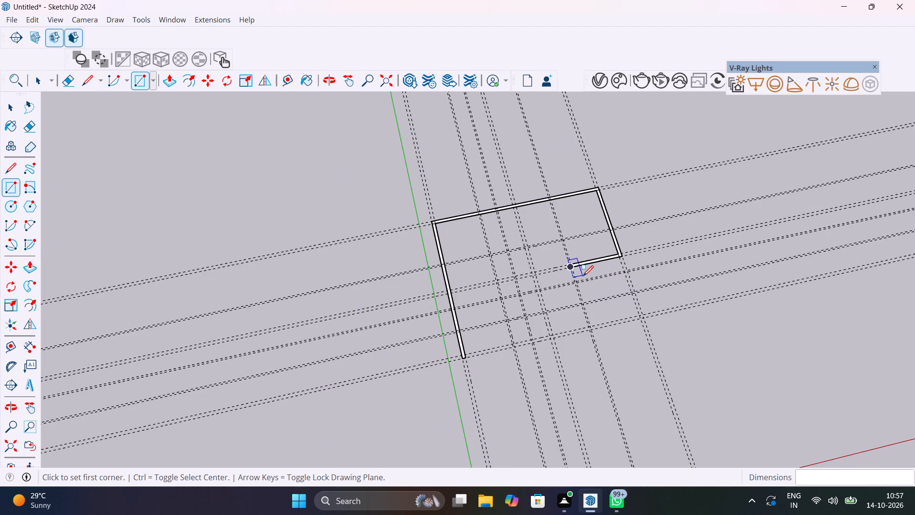
scroll(483, 357, "up", 10)
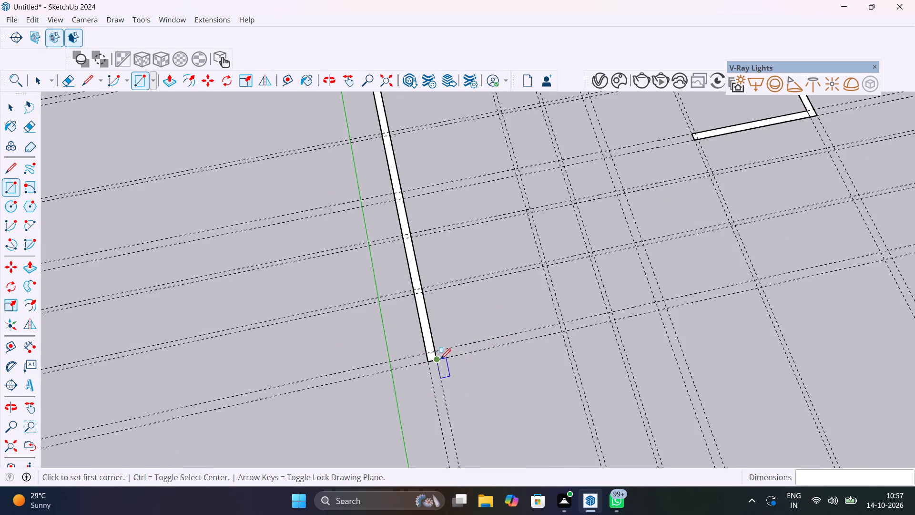
left_click(439, 360)
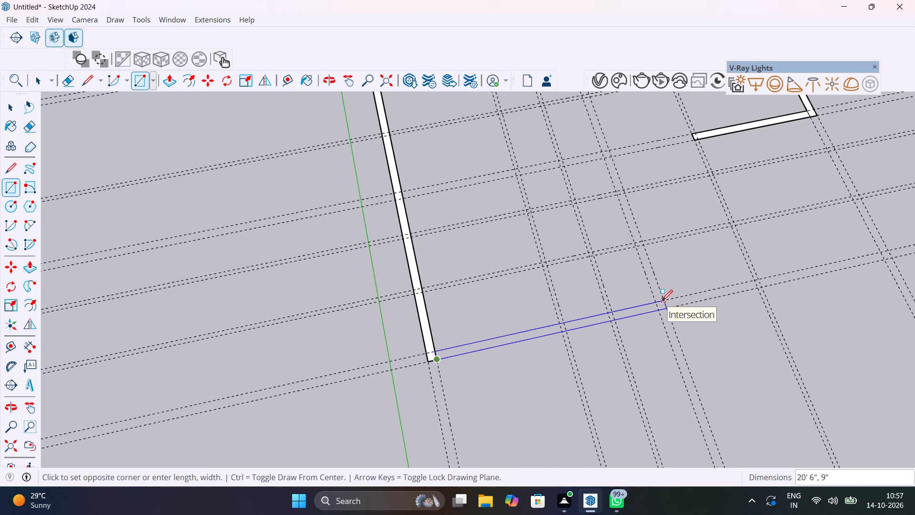
left_click(662, 300)
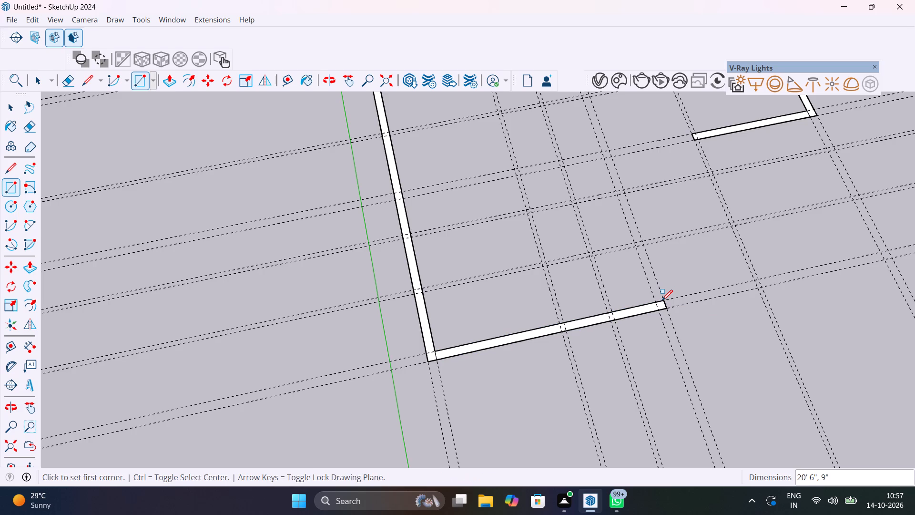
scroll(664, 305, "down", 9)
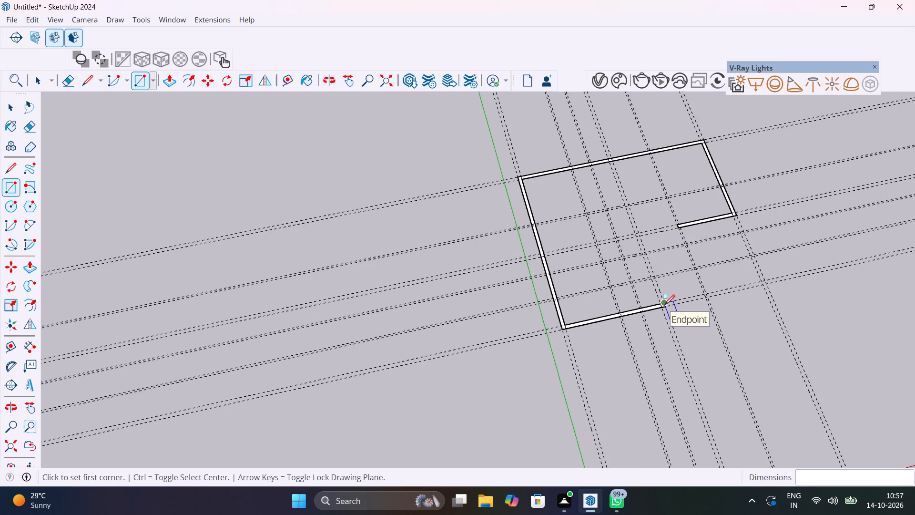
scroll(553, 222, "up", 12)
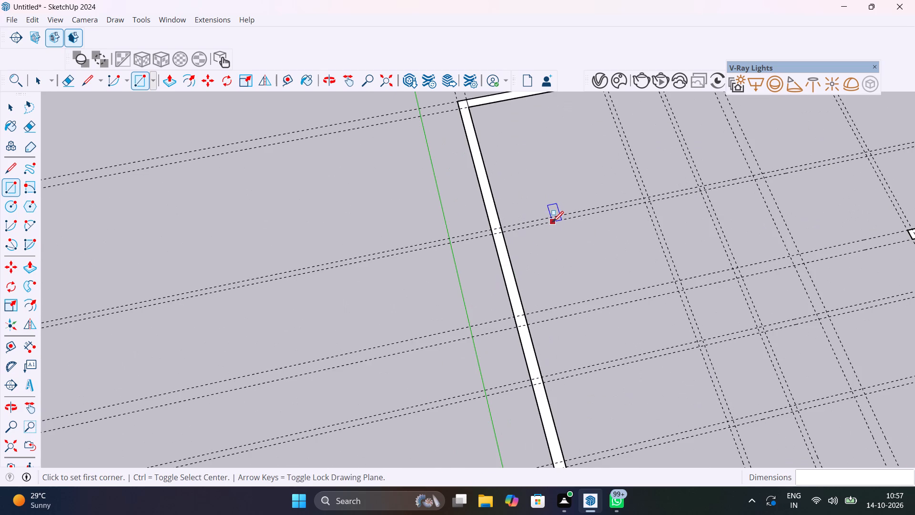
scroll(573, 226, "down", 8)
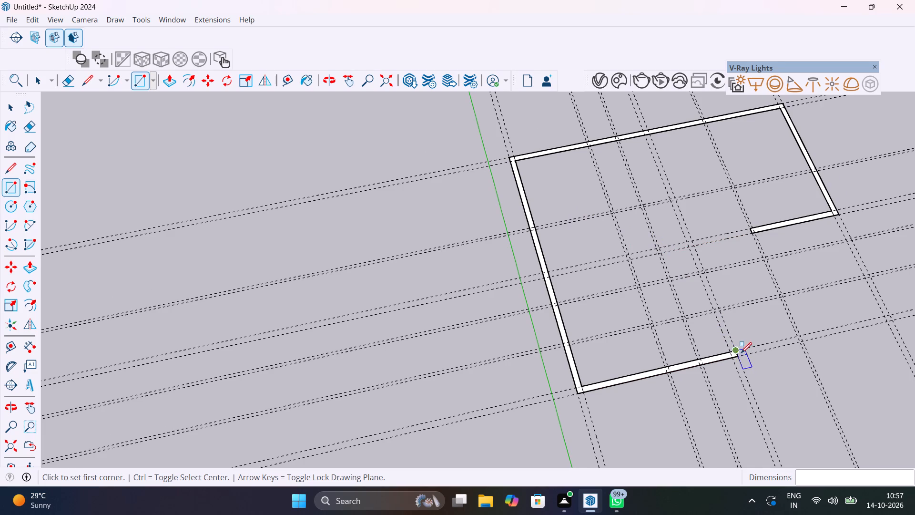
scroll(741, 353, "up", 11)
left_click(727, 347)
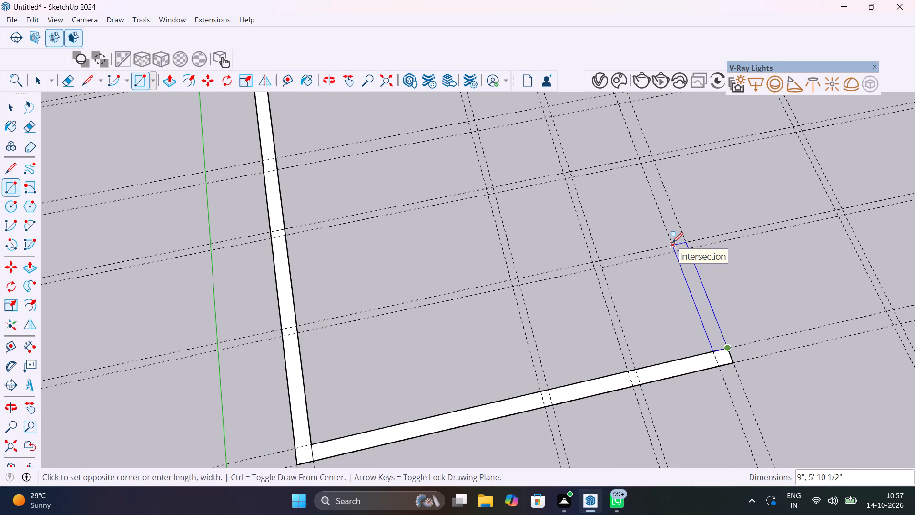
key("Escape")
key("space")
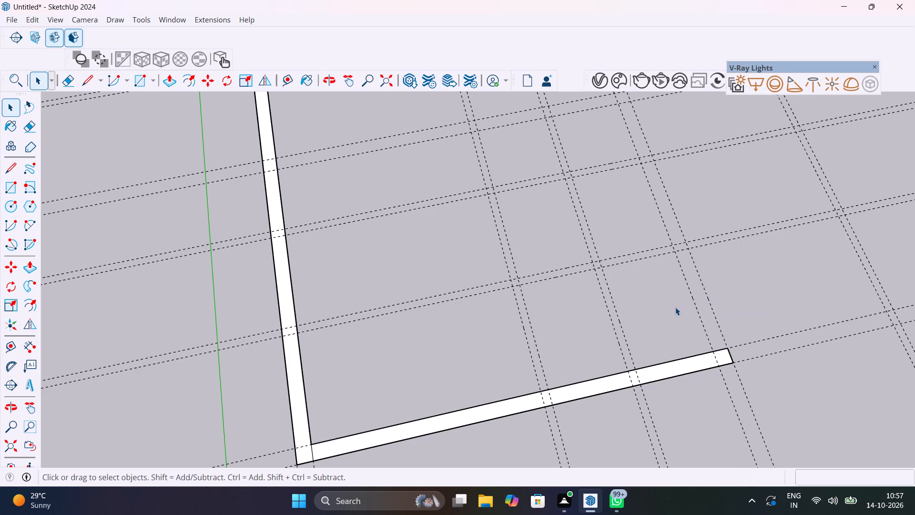
Place a crosswise guide 8' from the inner face of the 20'6" end wall and a second guide 4.5" beyond it.
key("t")
left_click(679, 358)
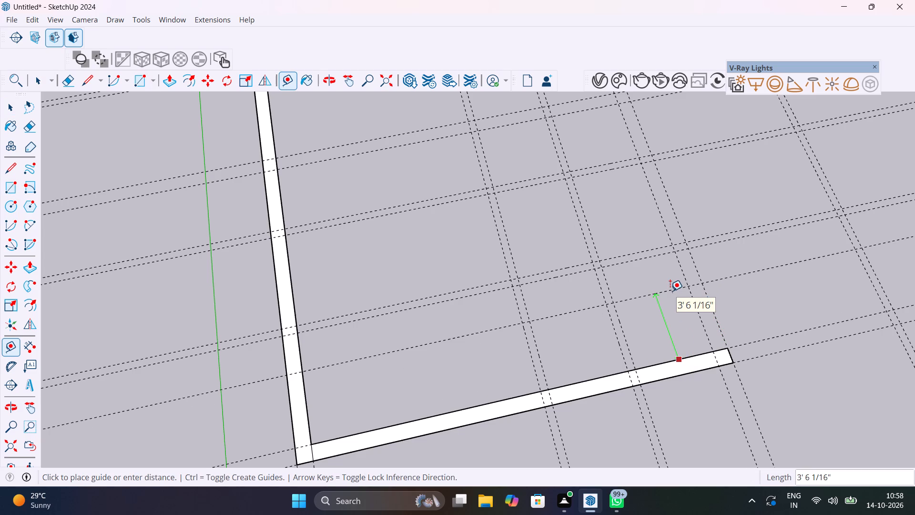
type("8'")
key("Return")
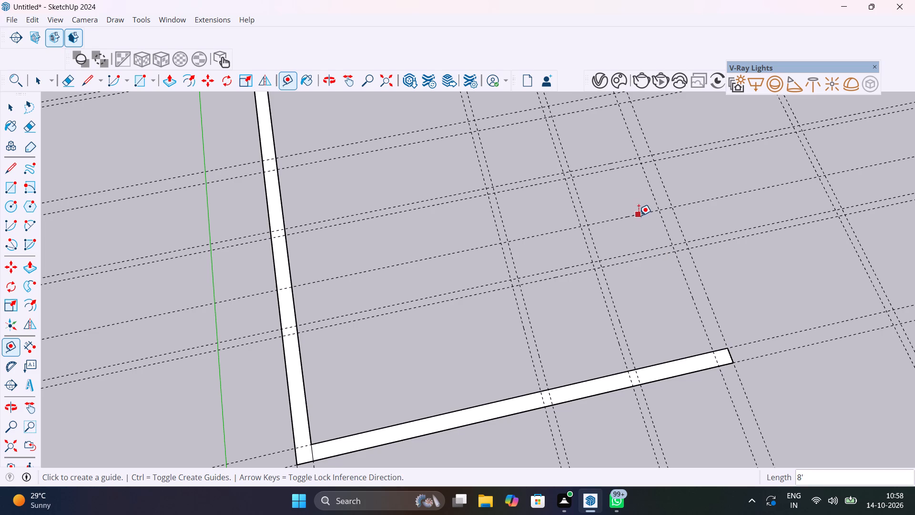
left_click(639, 215)
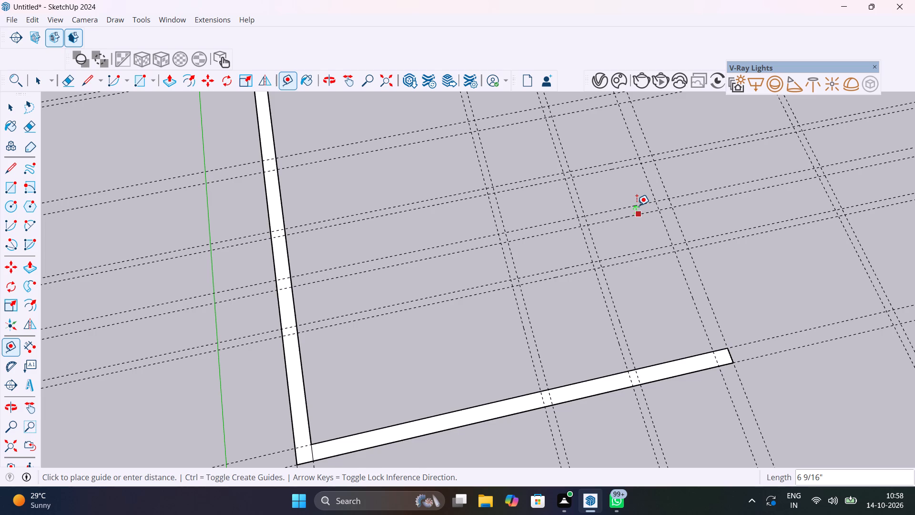
type("4.5\"")
key("Return")
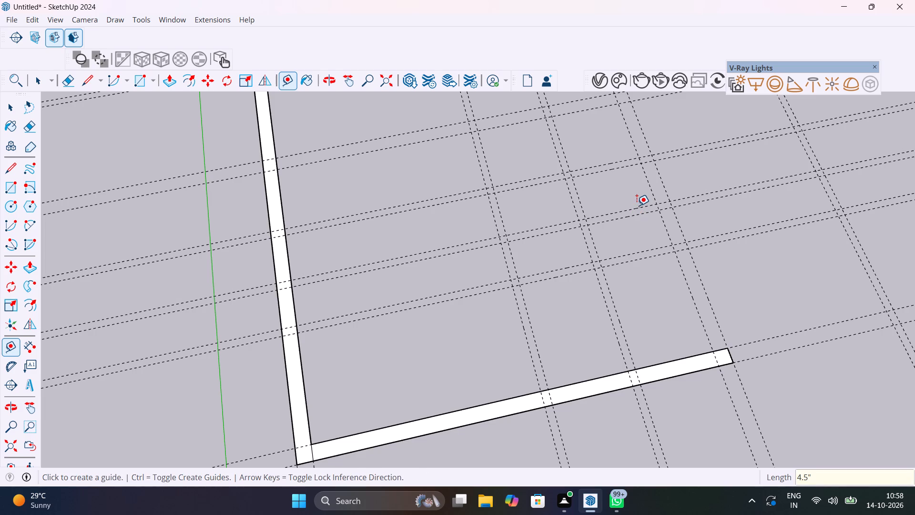
Draw a 9" by 8'4 1/2" wall rectangle from the free end of the 20'6" wall along the inner 9" lengthwise pair to the new crosswise pair.
key("r")
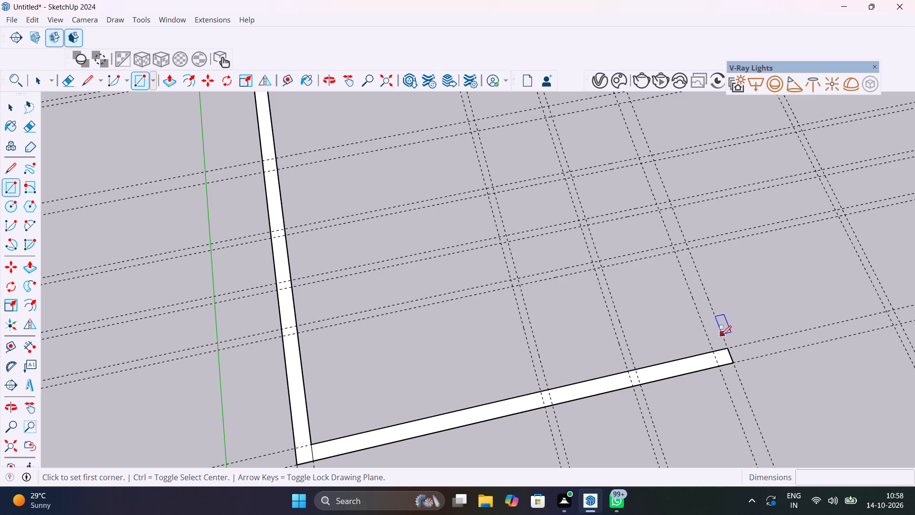
left_click(725, 348)
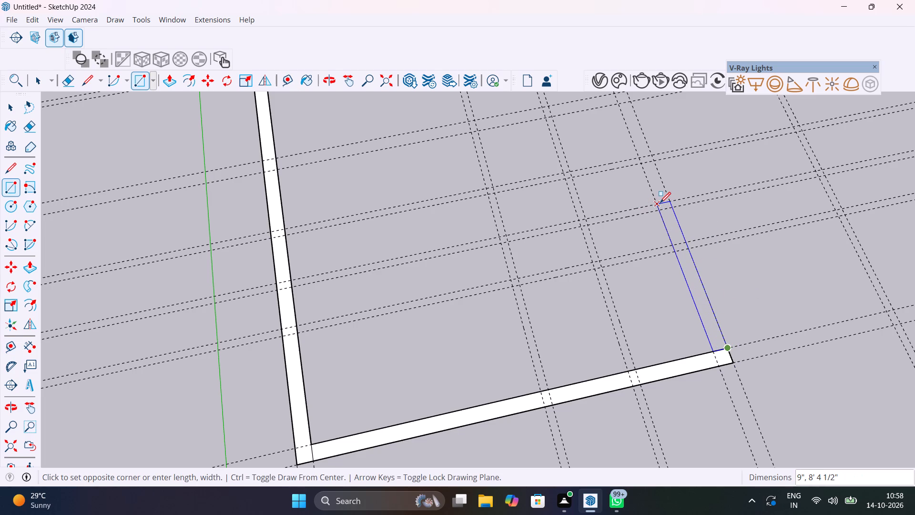
scroll(660, 203, "up", 2)
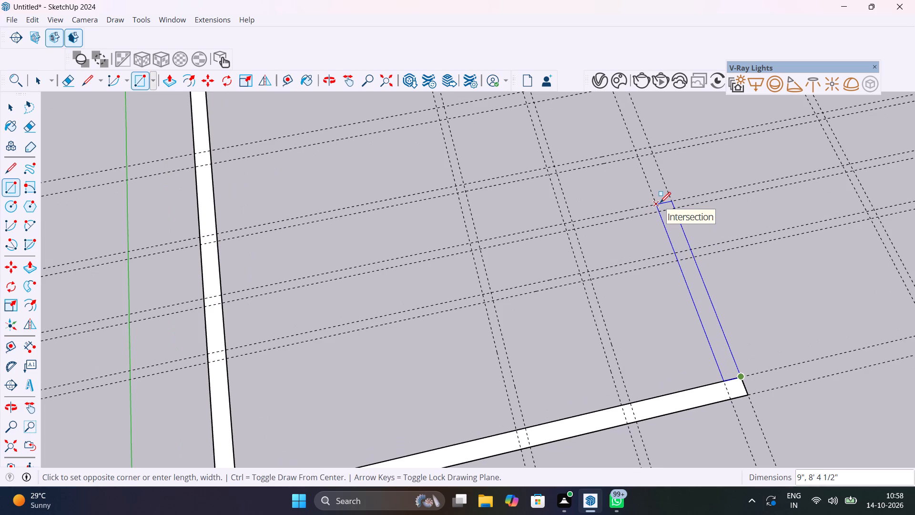
left_click(656, 203)
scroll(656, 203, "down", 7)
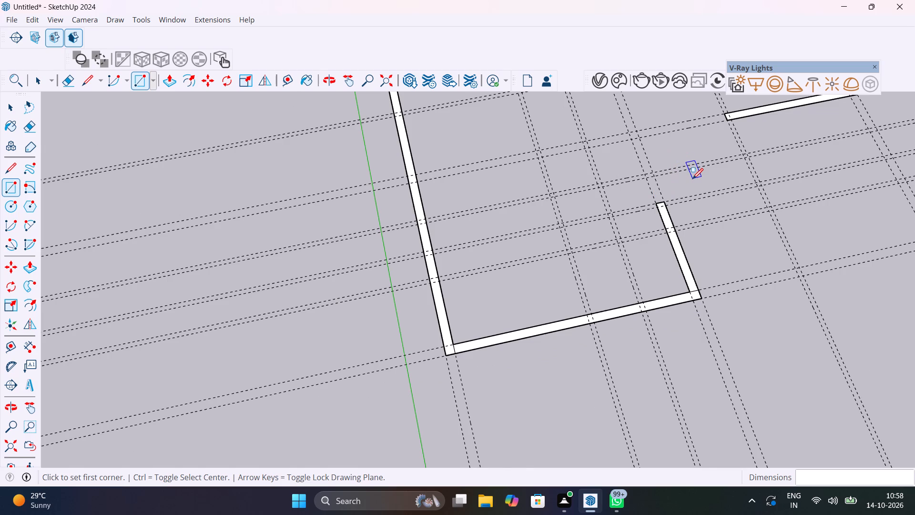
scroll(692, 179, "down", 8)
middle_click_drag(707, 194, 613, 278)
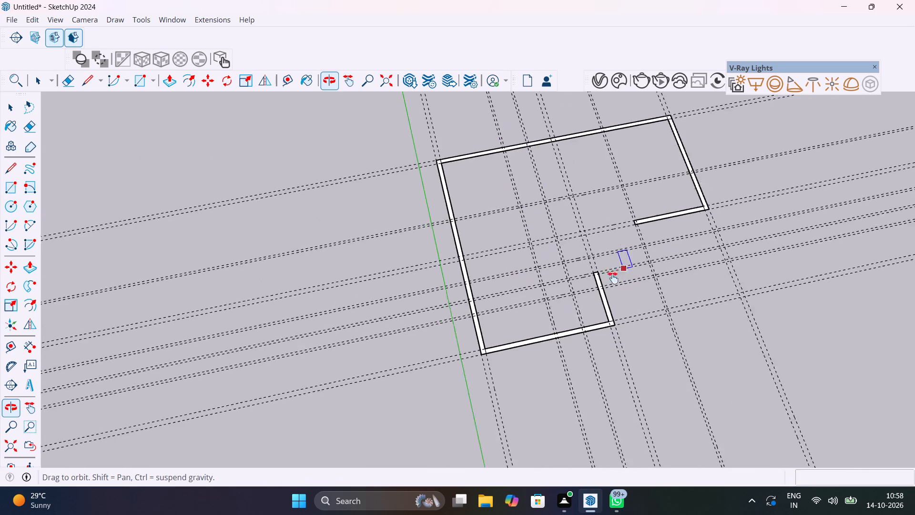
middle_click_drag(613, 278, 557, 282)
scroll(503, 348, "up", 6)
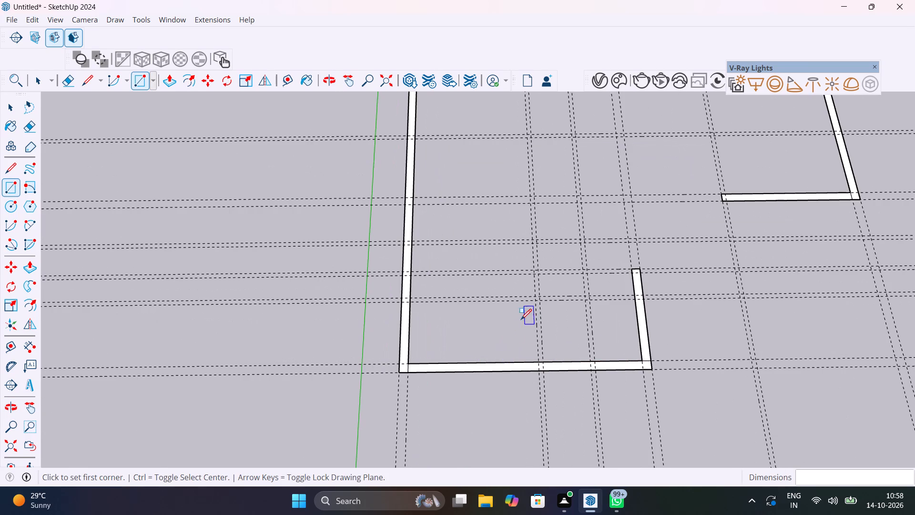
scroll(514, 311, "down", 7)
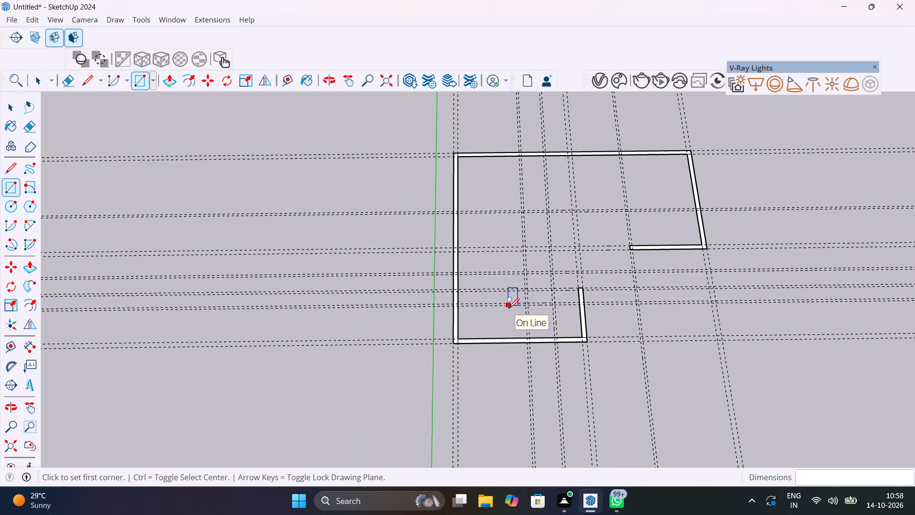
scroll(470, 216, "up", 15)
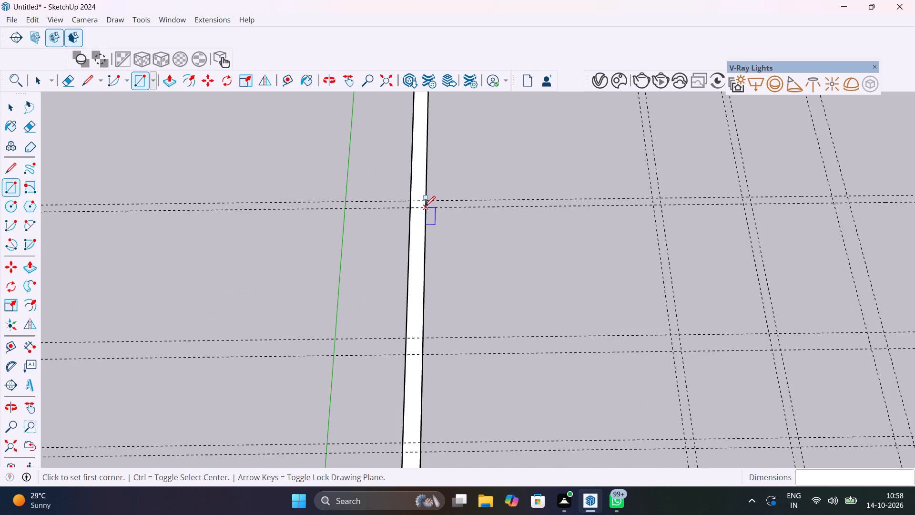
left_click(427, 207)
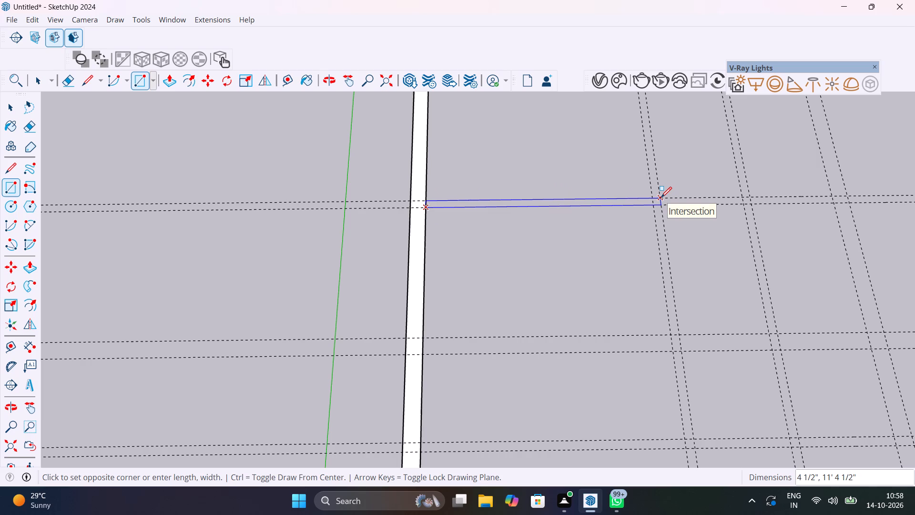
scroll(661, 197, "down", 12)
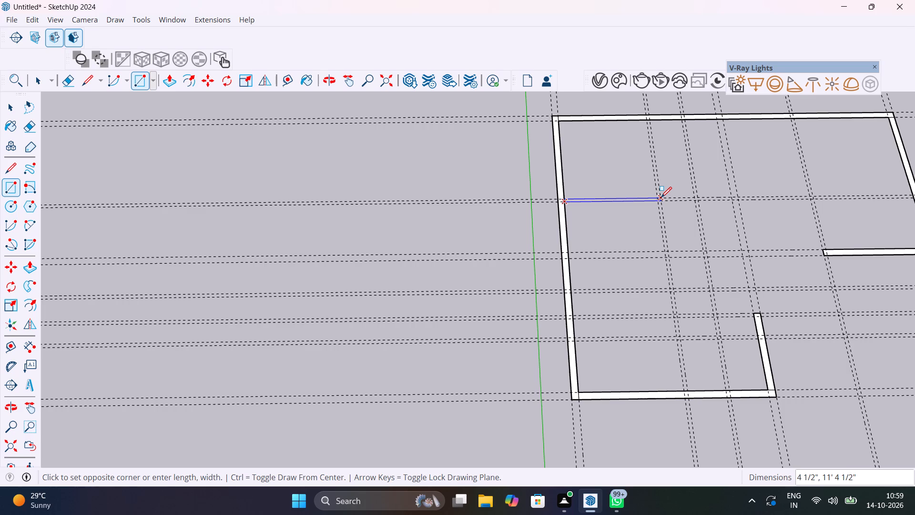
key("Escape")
Measure the distance from the outermost lengthwise wall's inner face to the neighbouring 4.5" lengthwise pair.
key("t")
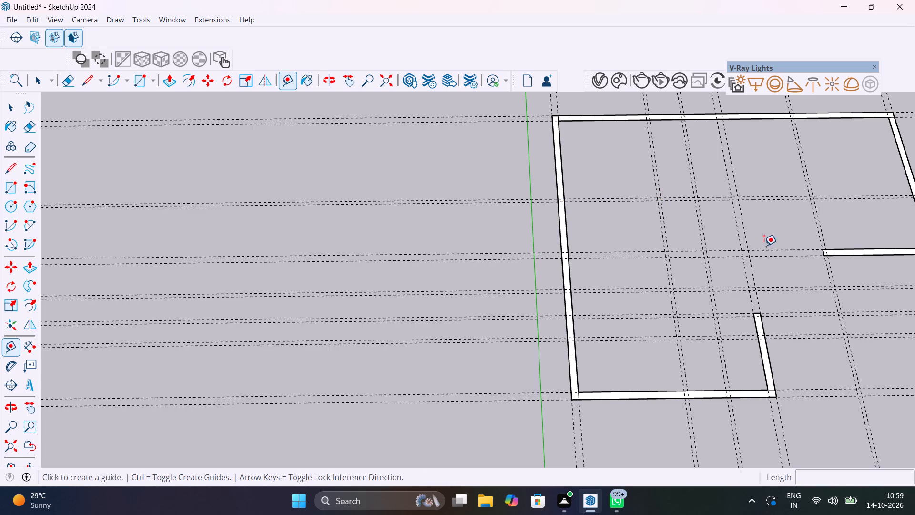
scroll(763, 246, "down", 5)
middle_click_drag(763, 246, 558, 327, "shift")
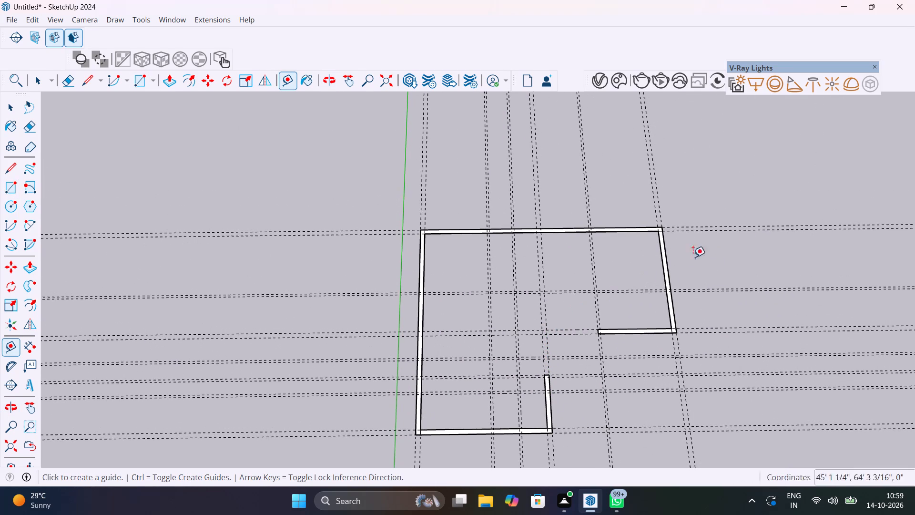
scroll(663, 292, "up", 9)
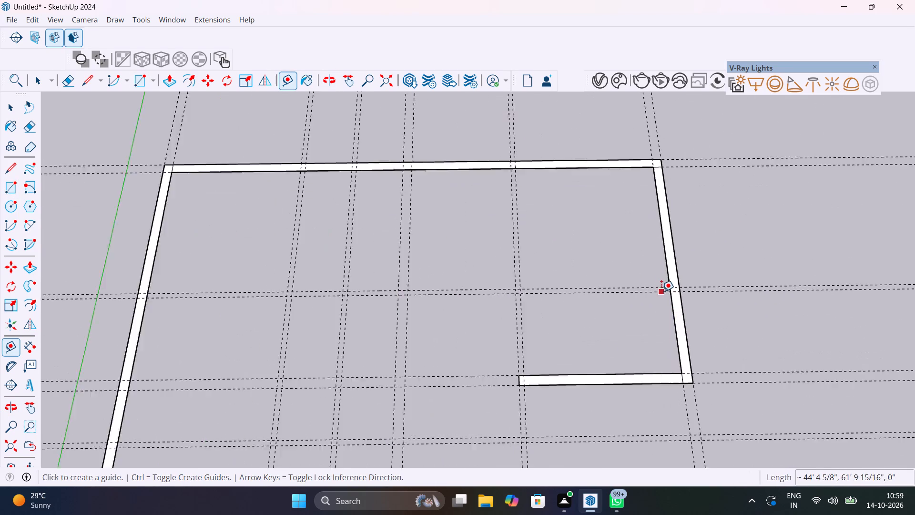
scroll(661, 291, "up", 2)
left_click(670, 293)
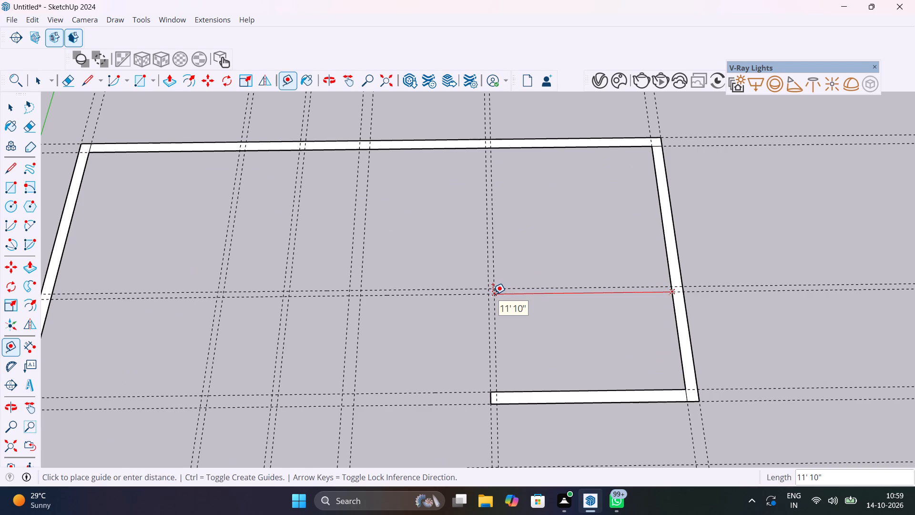
key("Escape")
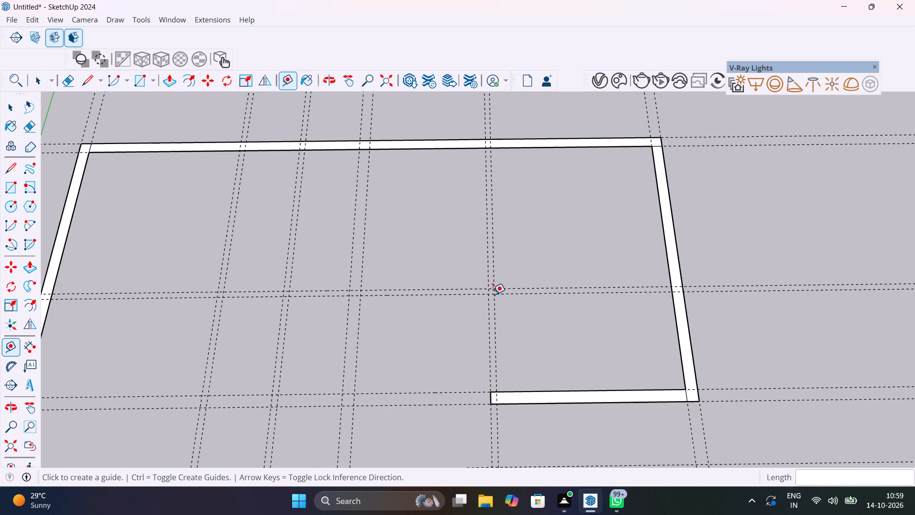
Check the distance from the 20'6" end wall to the 4.5" crosswise pair just short of the middle 9" pair using Dimension.
scroll(493, 294, "down", 13)
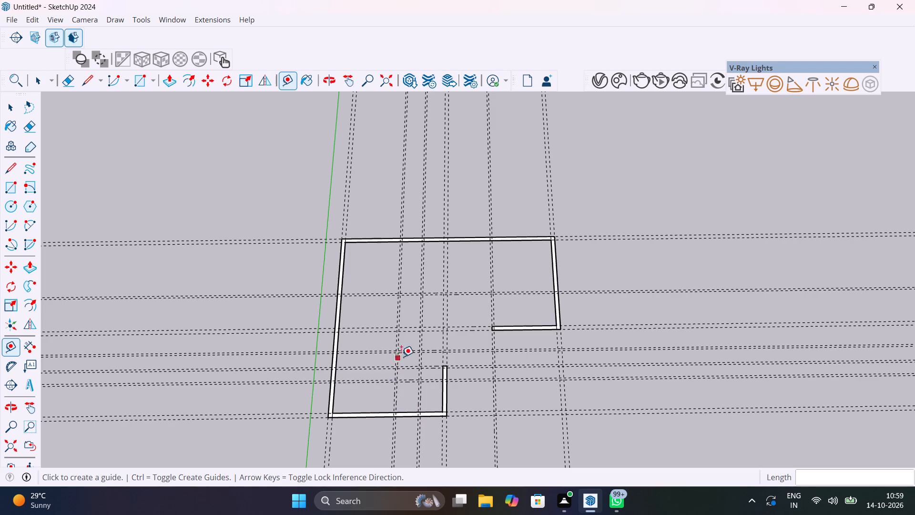
scroll(397, 376, "up", 1)
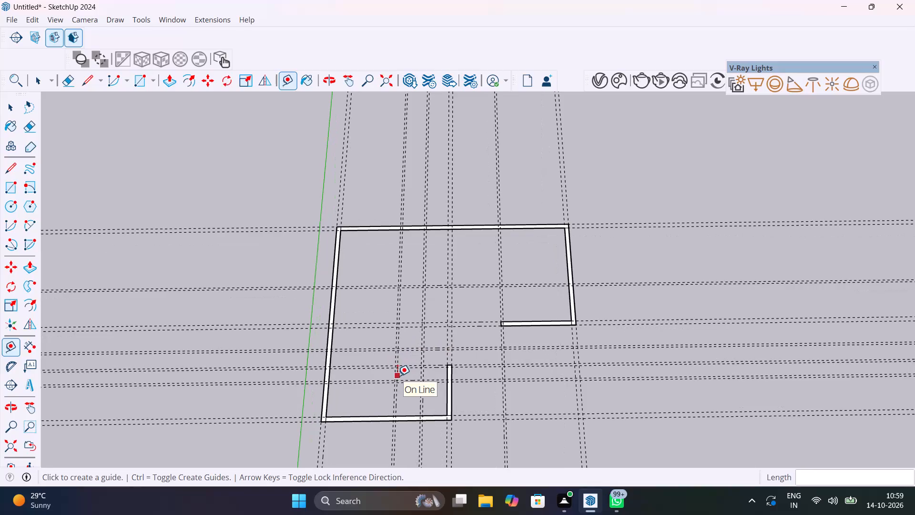
scroll(397, 376, "up", 6)
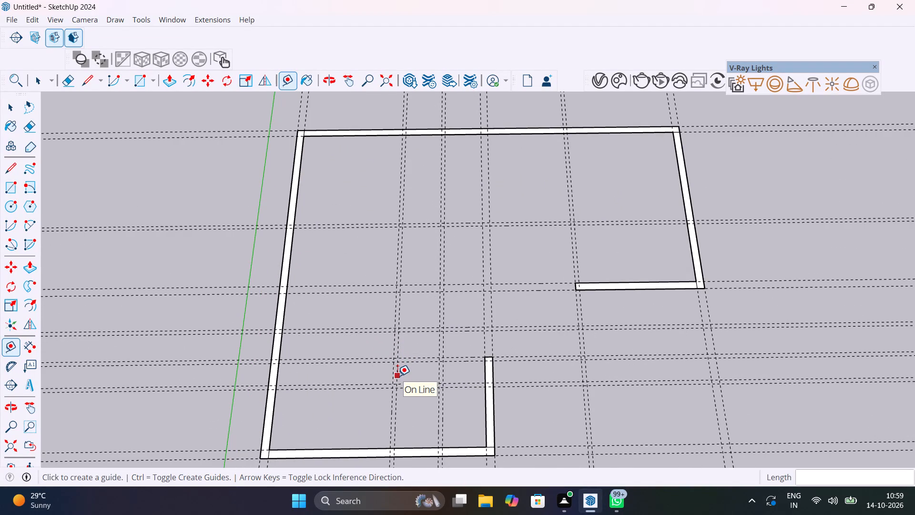
left_click(34, 350)
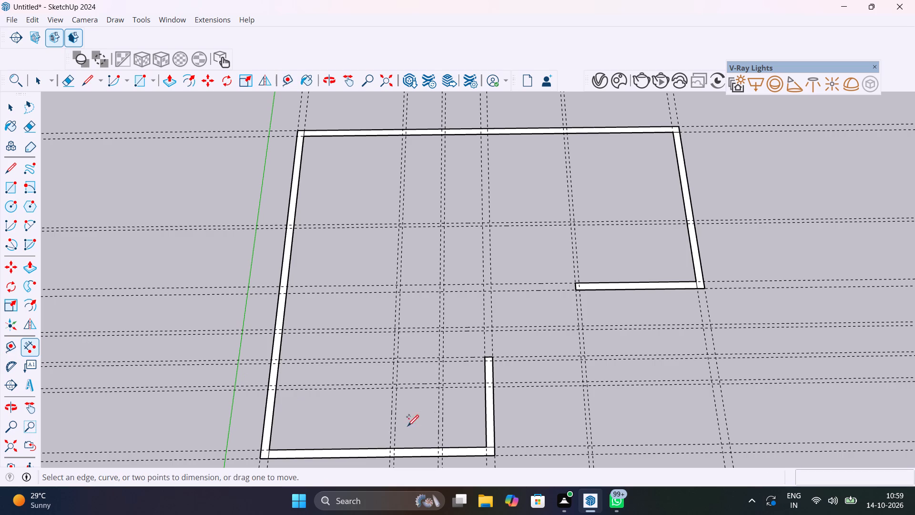
left_click(389, 445)
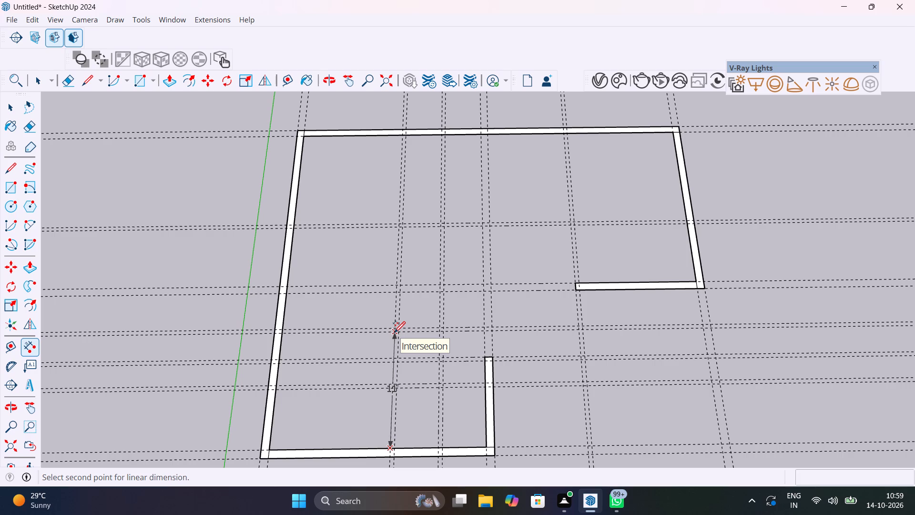
key("space")
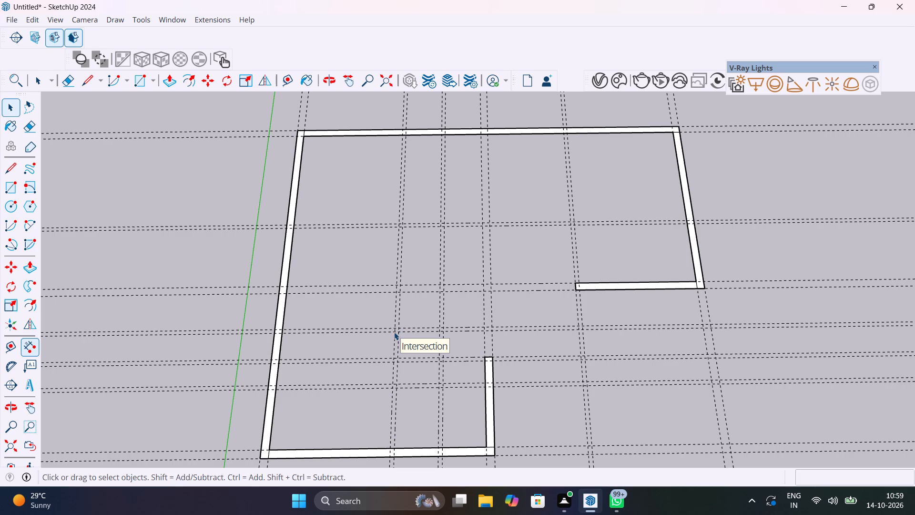
Draw an 11'4 1/2" by 4 1/2" wall rectangle from the 35'3" wall along that 4.5" crosswise pair to the nearest 4.5" lengthwise pair.
key("r")
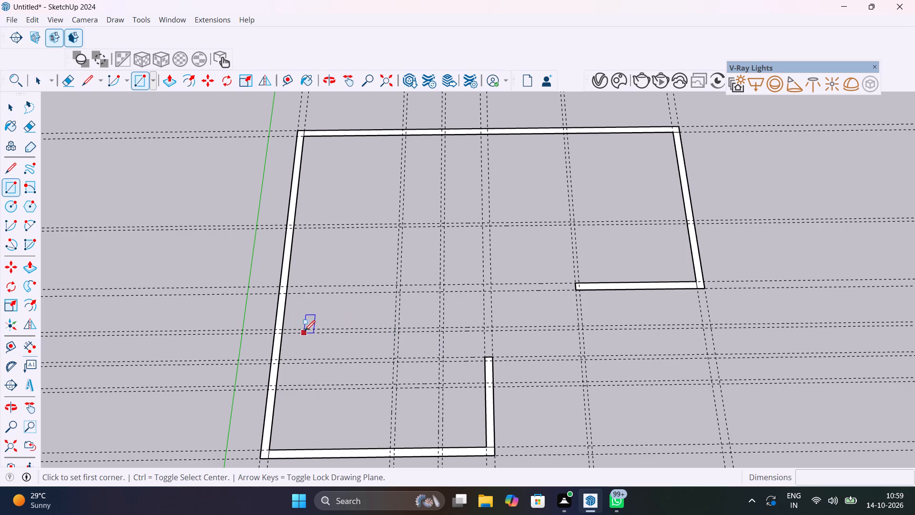
scroll(285, 332, "up", 10)
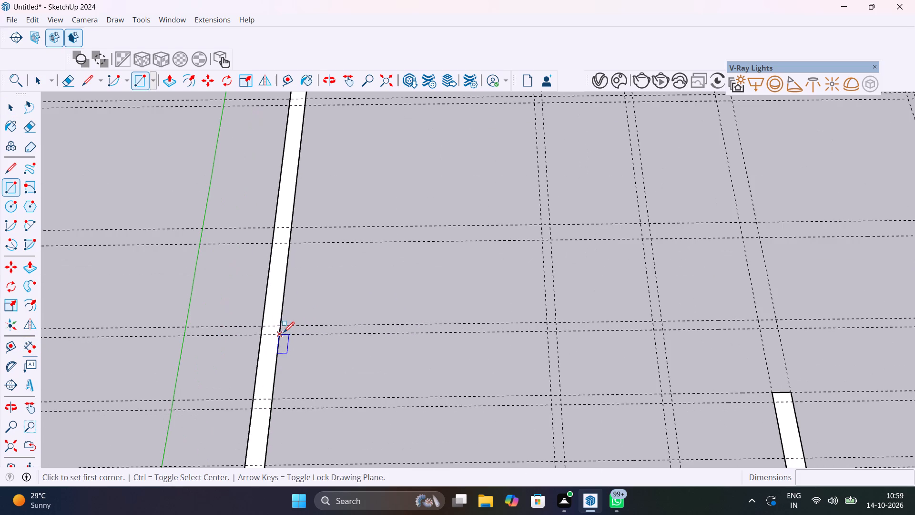
left_click(280, 325)
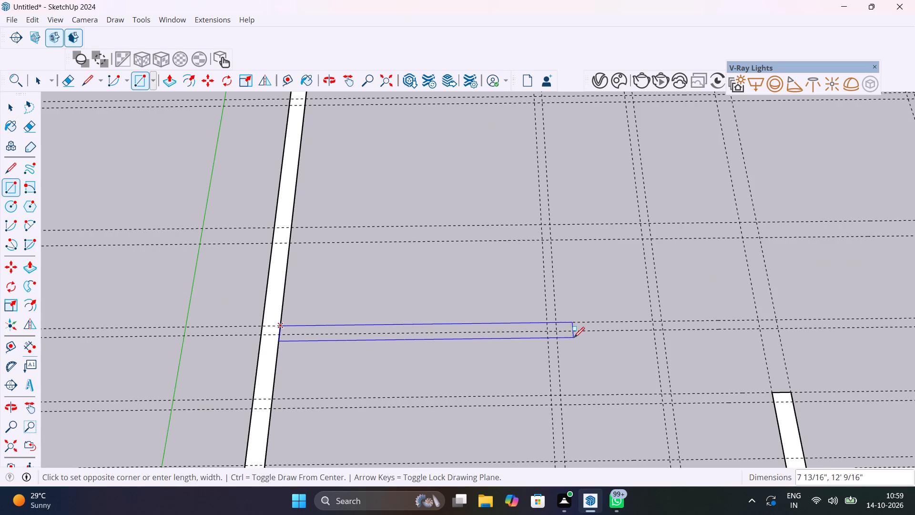
scroll(558, 337, "down", 11)
scroll(558, 336, "up", 3)
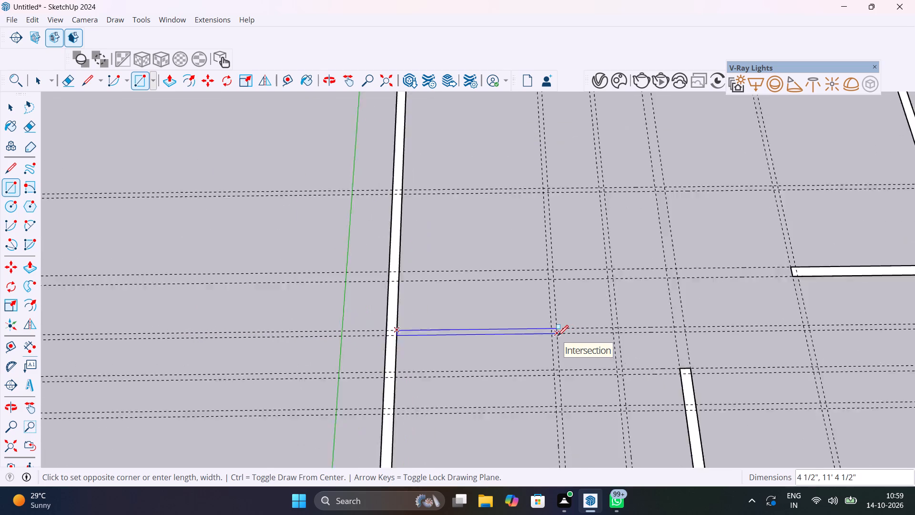
scroll(558, 336, "up", 9)
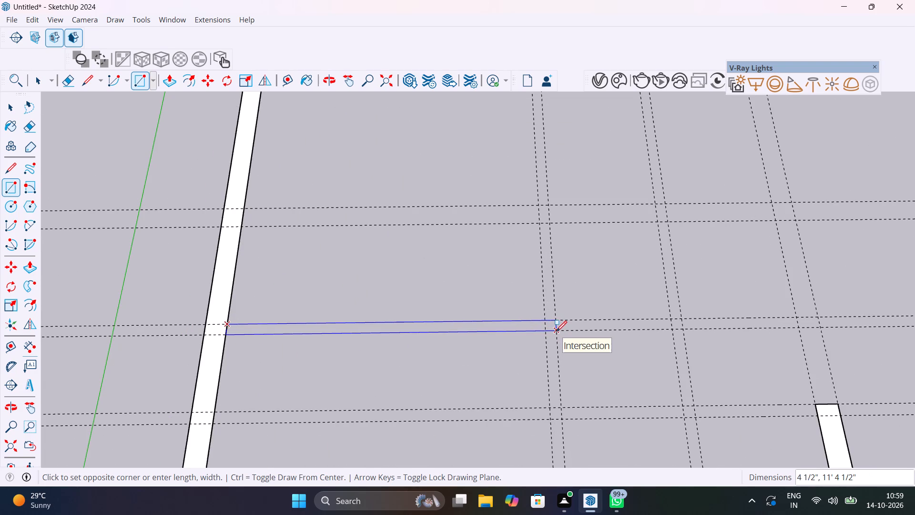
left_click(556, 331)
Draw a 4 1/2" by 11'4 1/2" wall rectangle from the 20'6" end wall along the second 4.5" lengthwise pair to the same crosswise pair.
scroll(556, 331, "down", 15)
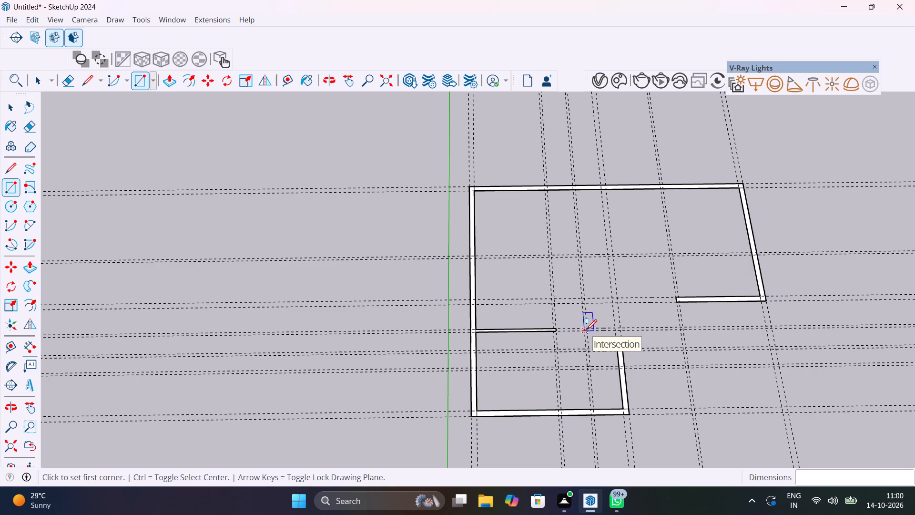
scroll(595, 401, "up", 7)
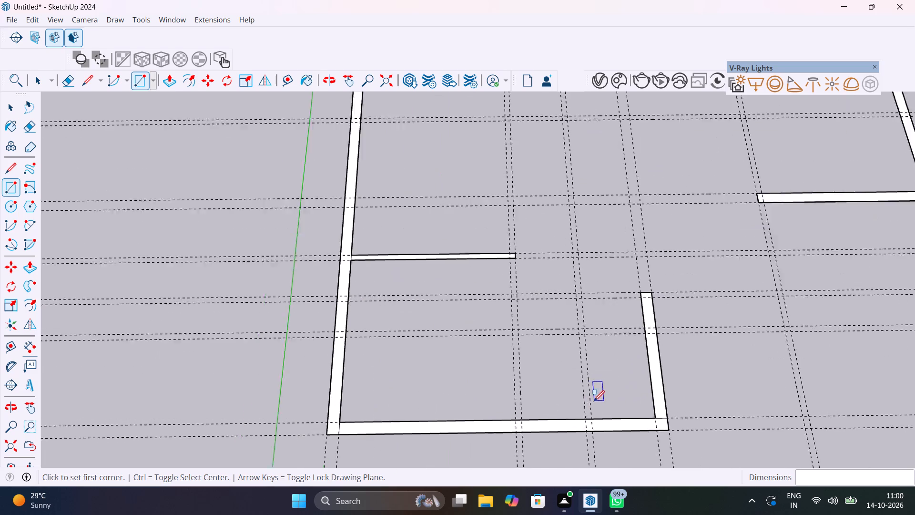
scroll(594, 401, "up", 2)
left_click(591, 422)
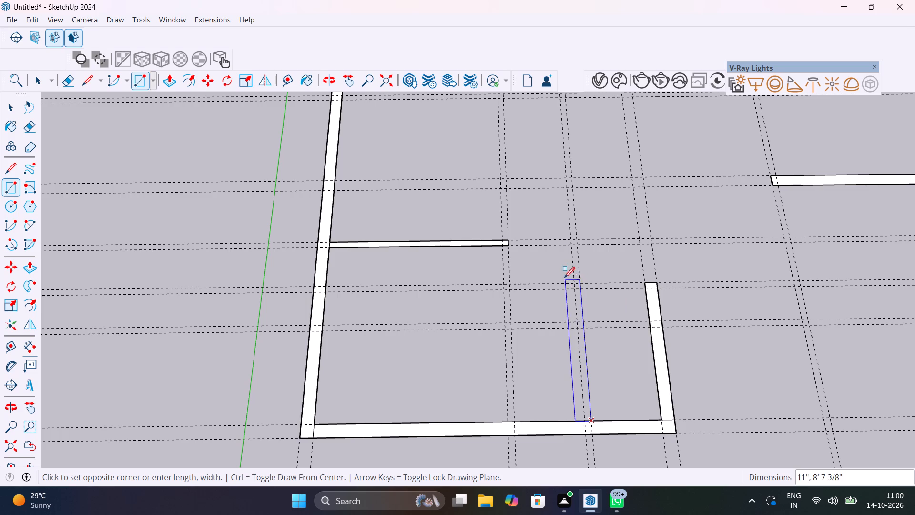
left_click(571, 238)
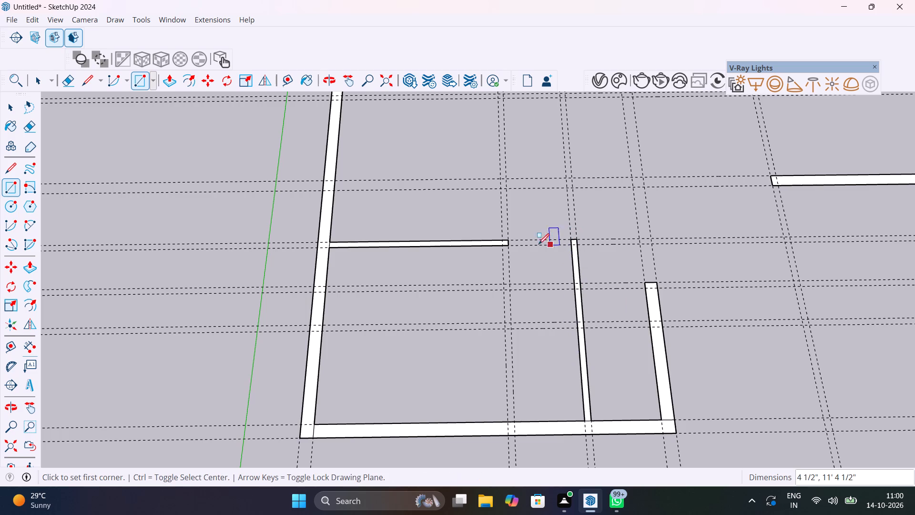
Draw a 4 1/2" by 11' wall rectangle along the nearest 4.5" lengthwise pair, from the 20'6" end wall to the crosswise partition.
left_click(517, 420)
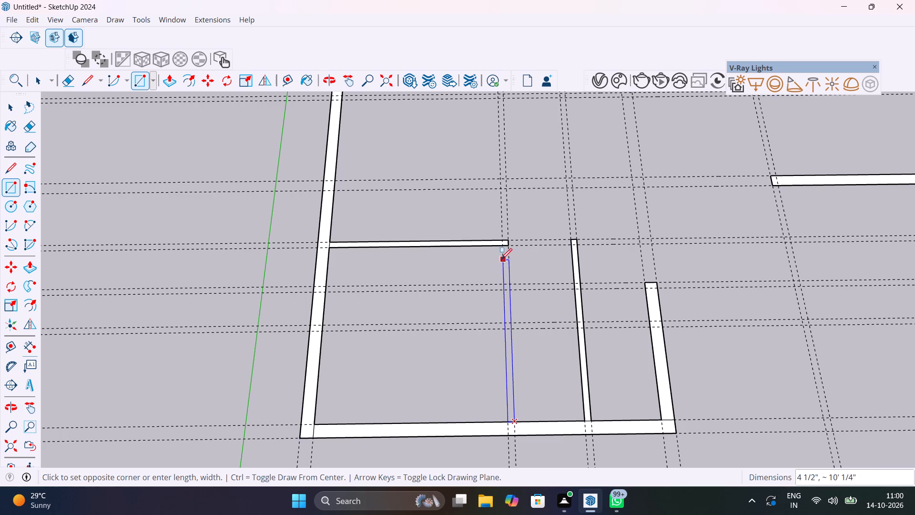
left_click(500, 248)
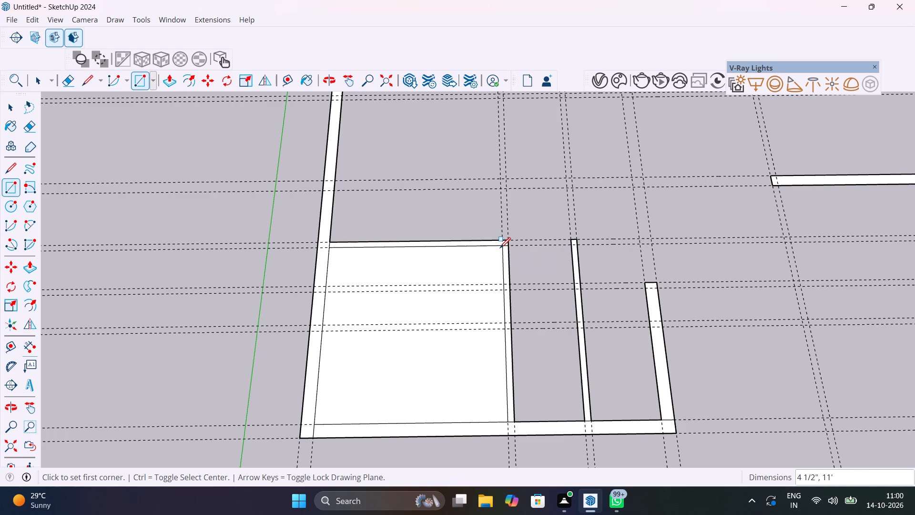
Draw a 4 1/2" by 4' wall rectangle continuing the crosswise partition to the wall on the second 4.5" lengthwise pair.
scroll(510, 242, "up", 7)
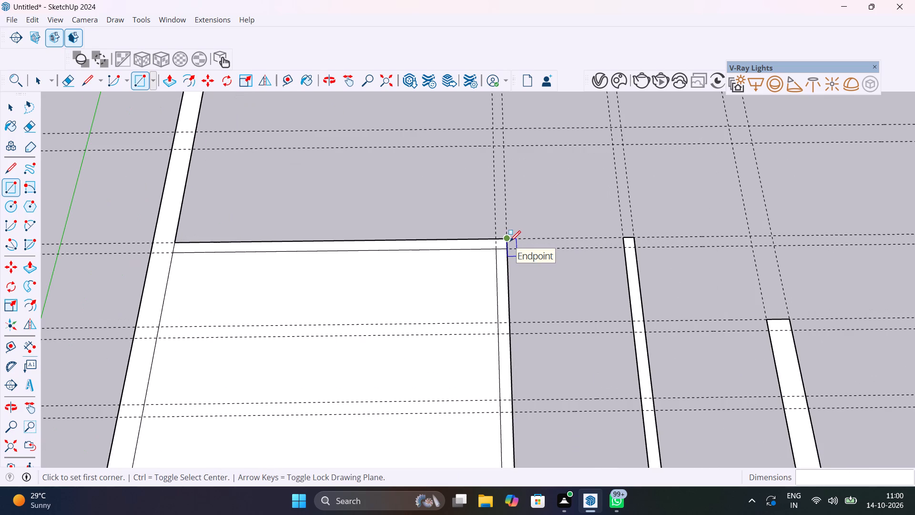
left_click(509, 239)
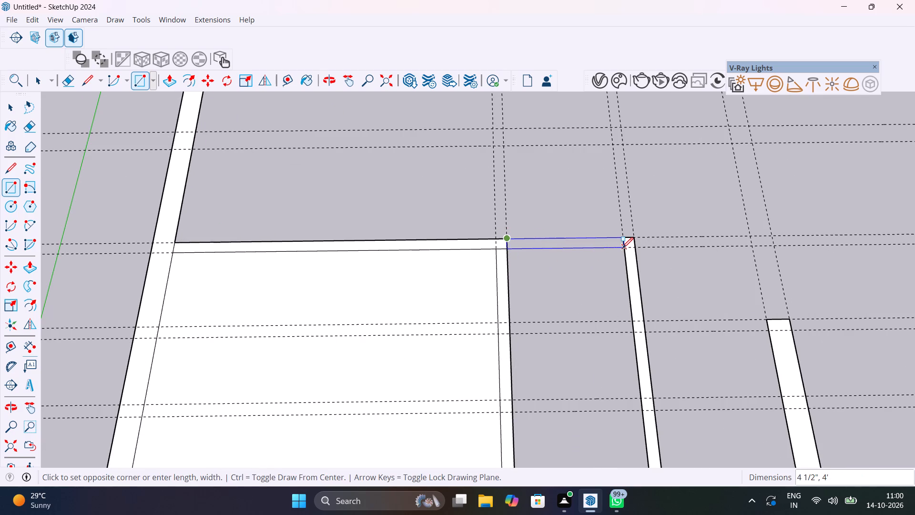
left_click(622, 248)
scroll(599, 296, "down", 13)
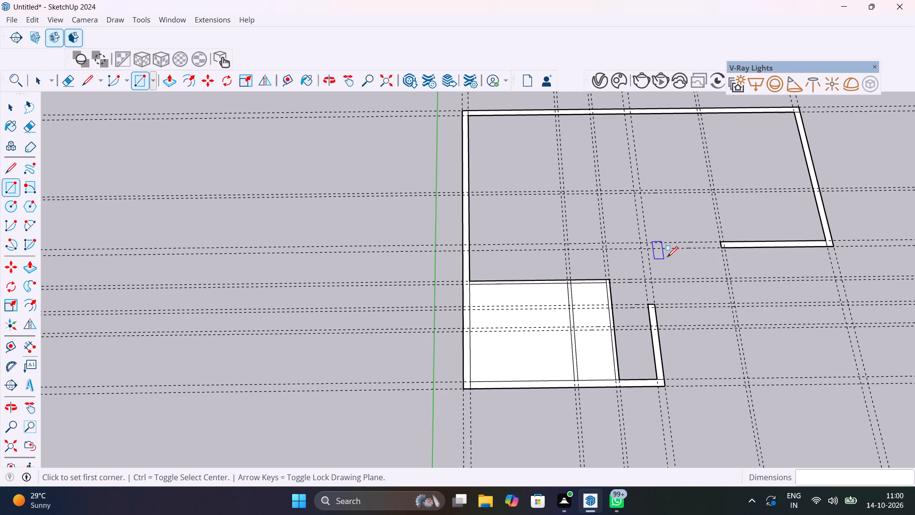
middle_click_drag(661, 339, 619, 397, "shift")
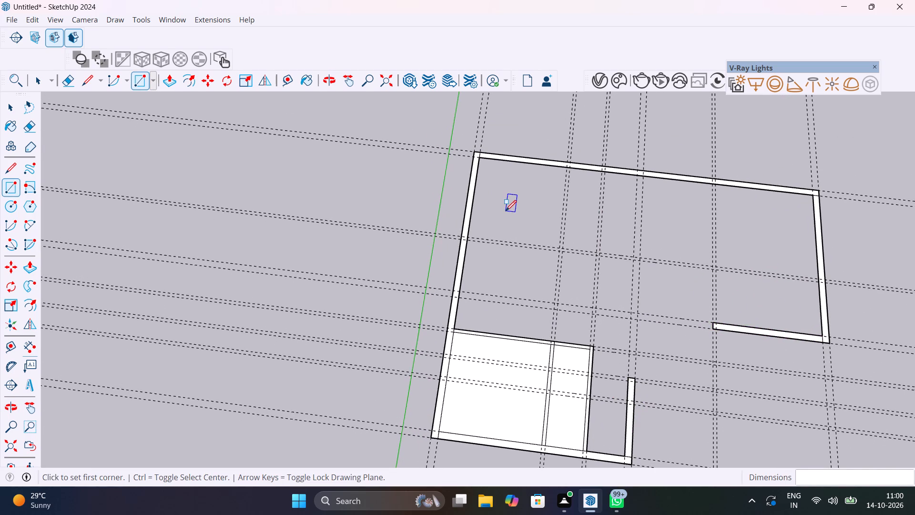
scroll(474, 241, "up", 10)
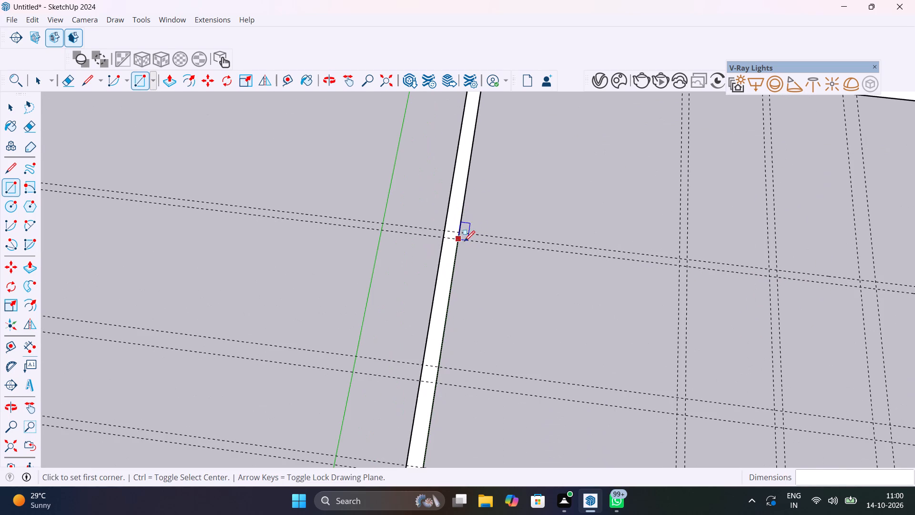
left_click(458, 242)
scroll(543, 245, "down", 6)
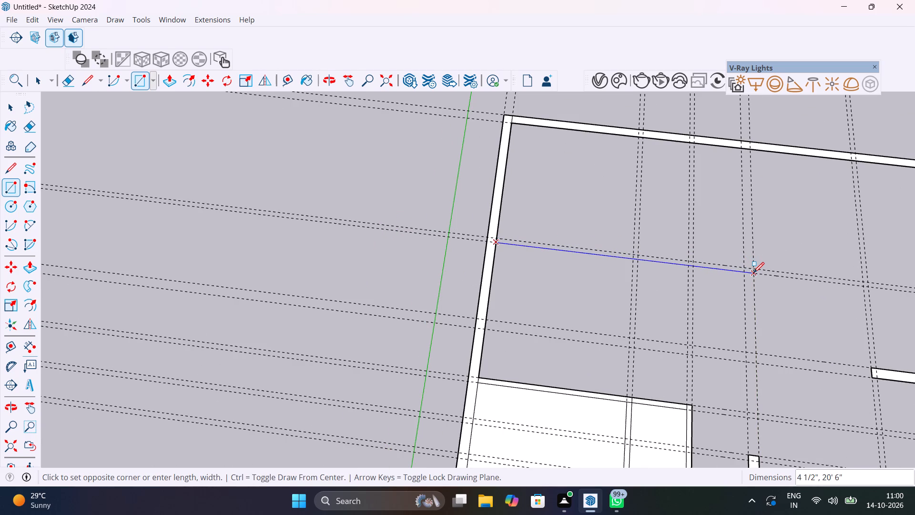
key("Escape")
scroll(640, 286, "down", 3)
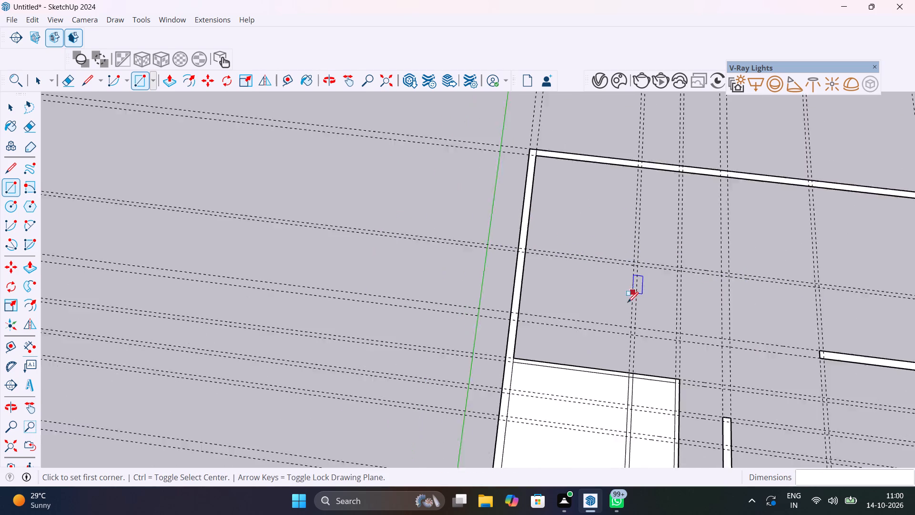
Undo all the wall rectangles drawn so far, keeping the complete set of construction guides.
scroll(628, 302, "down", 11)
key("ctrl+z")
key("ctrl+z")
key("ctrl+z")
key("ctrl+z")
key("ctrl+z")
key("ctrl+z")
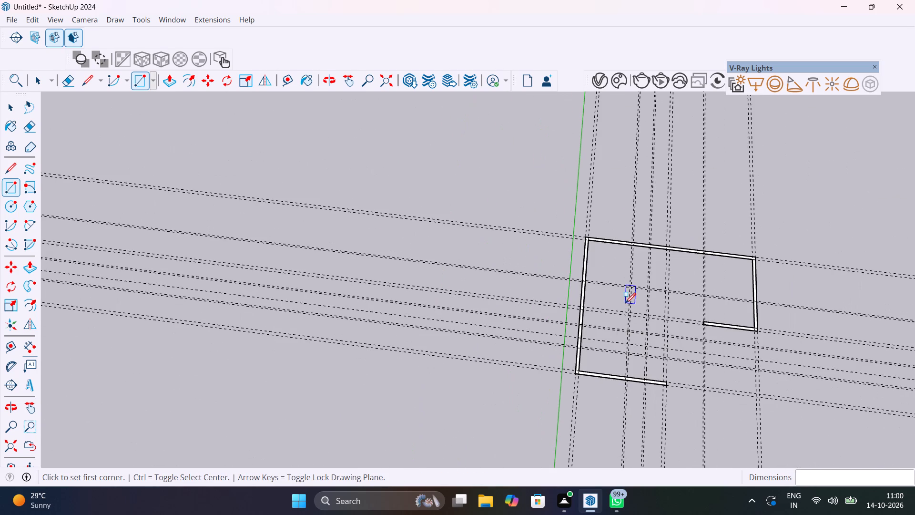
key("ctrl+z")
key("ctrl+z")
key("ctrl+z")
key("ctrl+z")
key("ctrl+z")
key("ctrl+z")
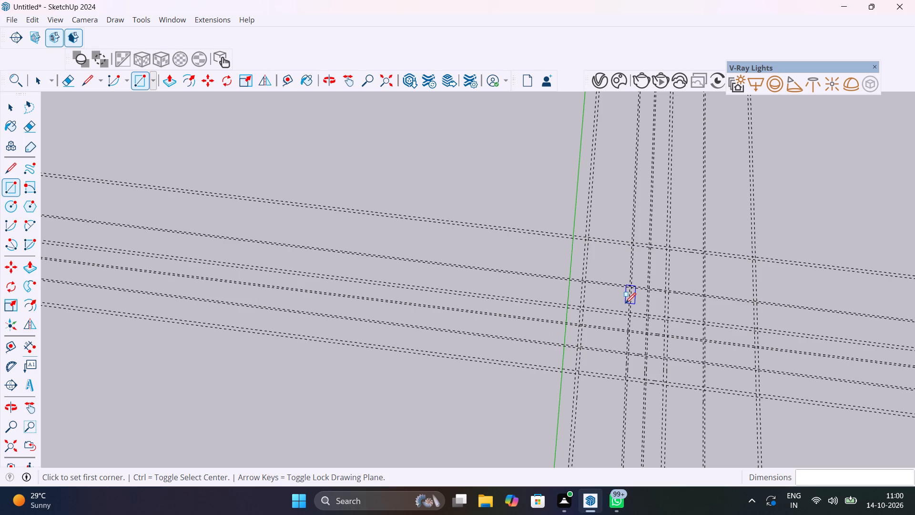
key("ctrl+z")
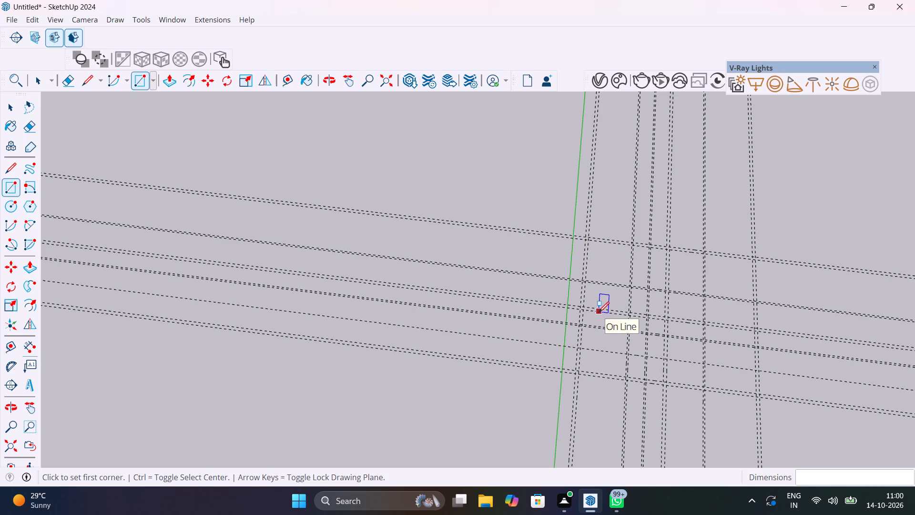
key("ctrl+y")
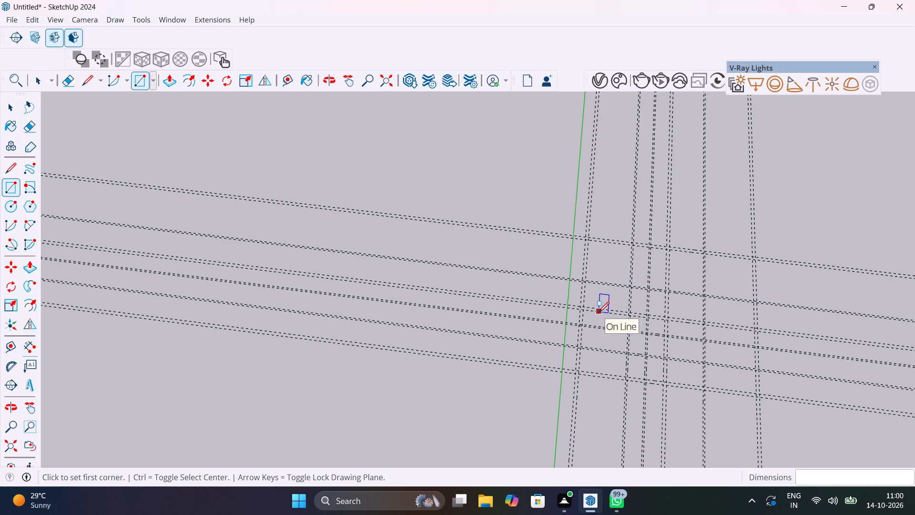
Draw a 42'8 1/2" by 35'3" rectangle between opposite outer corners of the outermost guides.
key("space")
key("r")
scroll(599, 312, "up", 2)
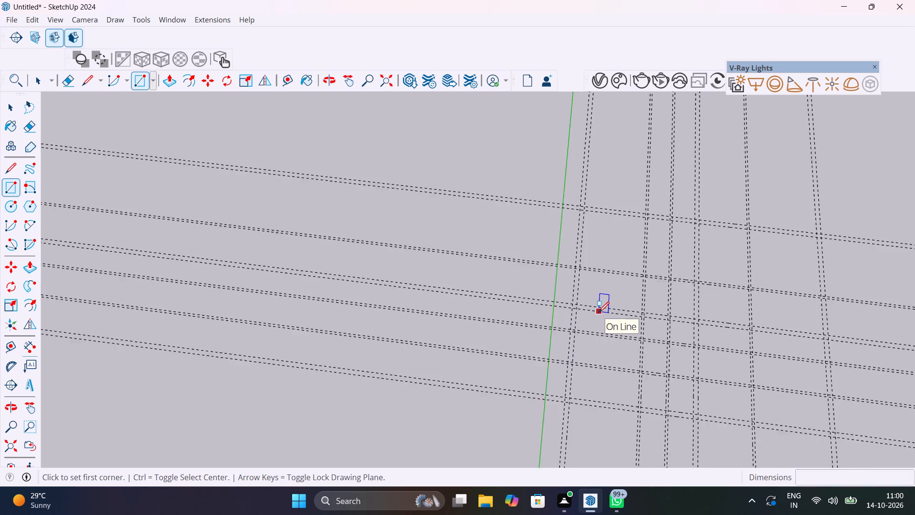
scroll(599, 312, "up", 7)
left_click(572, 149)
scroll(664, 234, "down", 6)
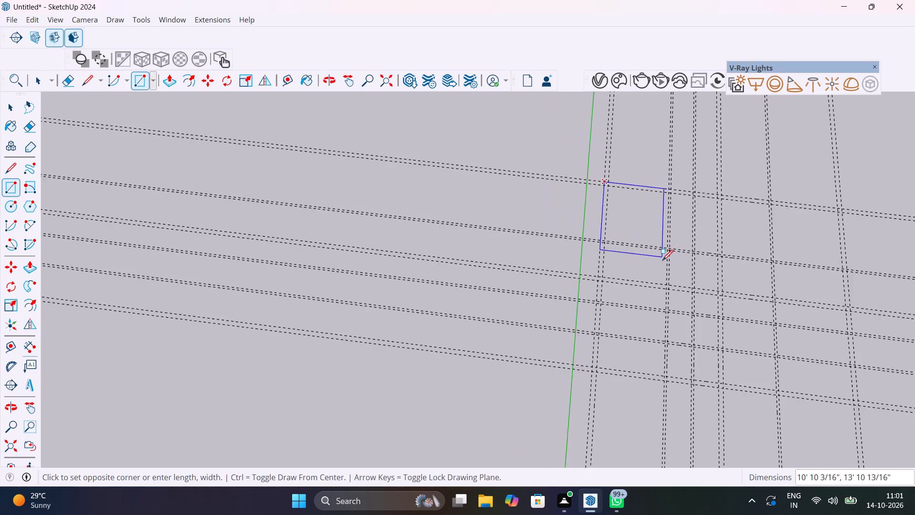
scroll(662, 260, "down", 8)
scroll(765, 340, "up", 11)
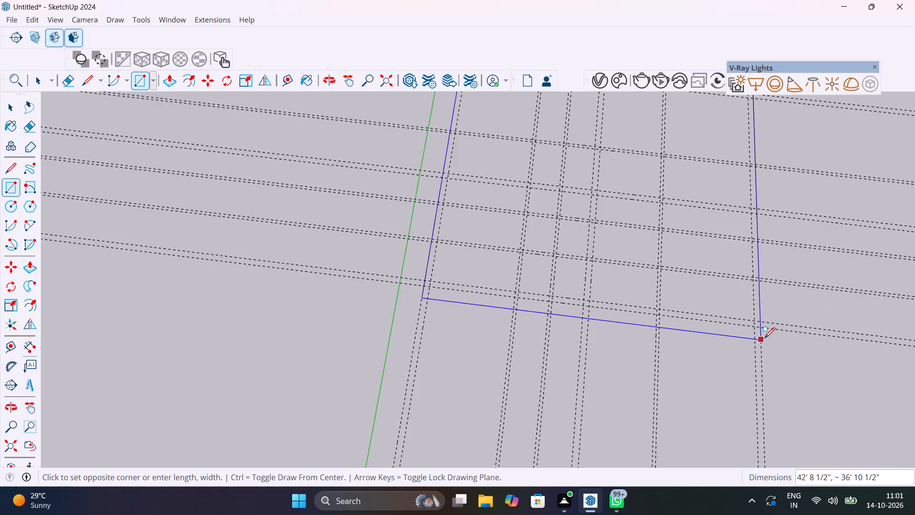
scroll(754, 330, "up", 5)
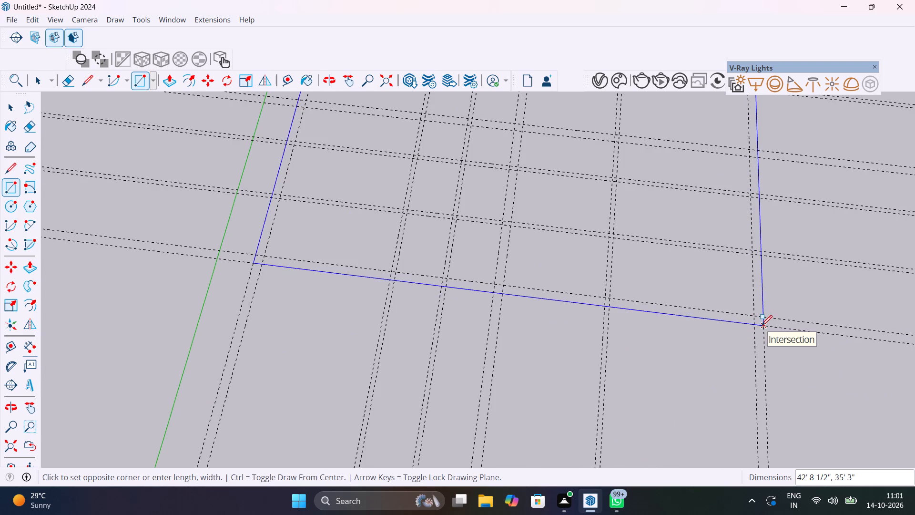
left_click(762, 326)
Push/Pull the floor plan rectangle into a slab 6" thick.
scroll(700, 326, "down", 13)
scroll(718, 286, "up", 6)
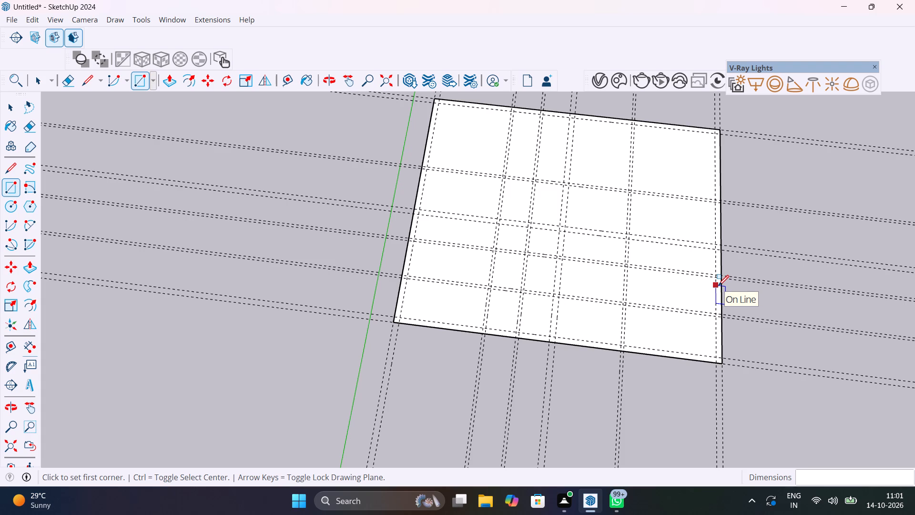
key("p")
middle_click_drag(688, 335, 691, 259)
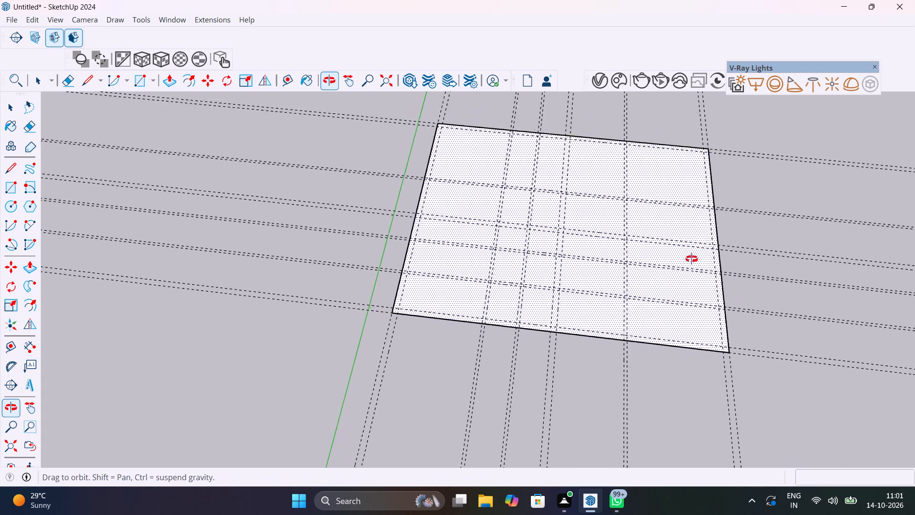
middle_click_drag(691, 259, 764, 131)
scroll(734, 175, "up", 1)
left_click(645, 261)
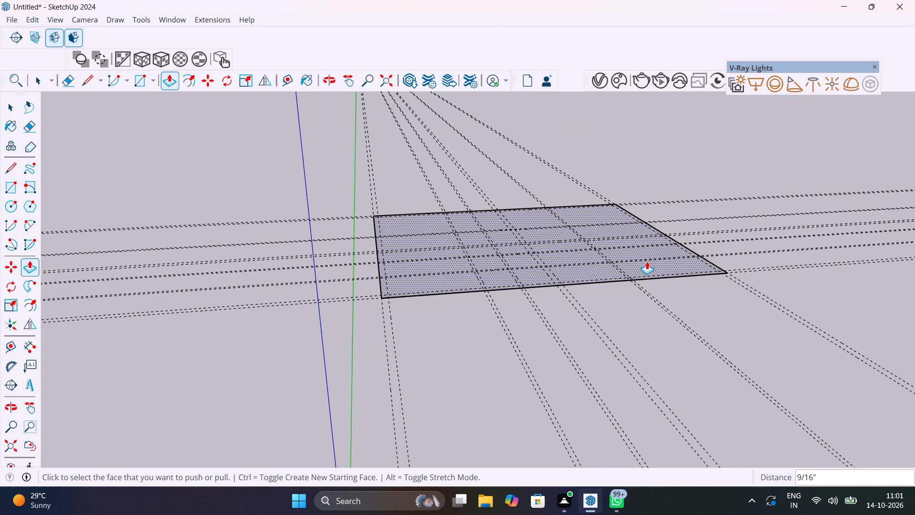
middle_click_drag(634, 296, 606, 146)
left_click(581, 236)
middle_click_drag(581, 241, 585, 267)
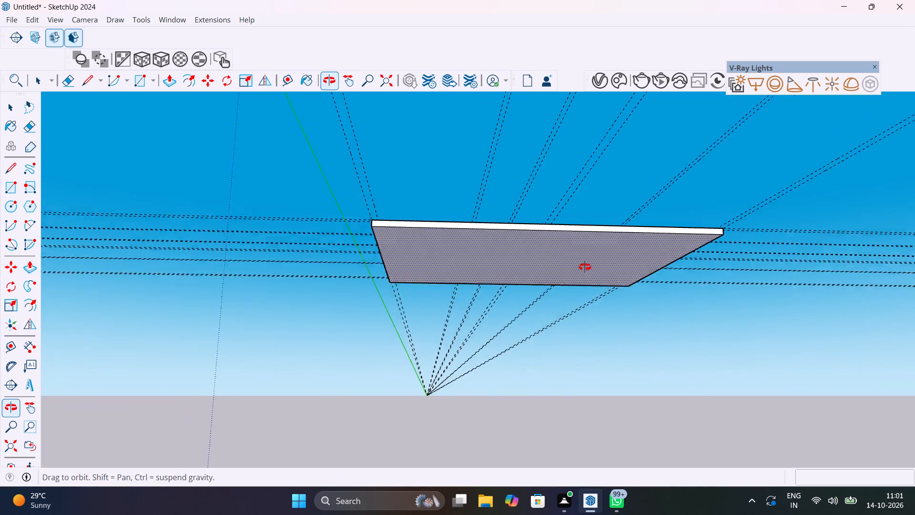
middle_click_drag(585, 267, 564, 426)
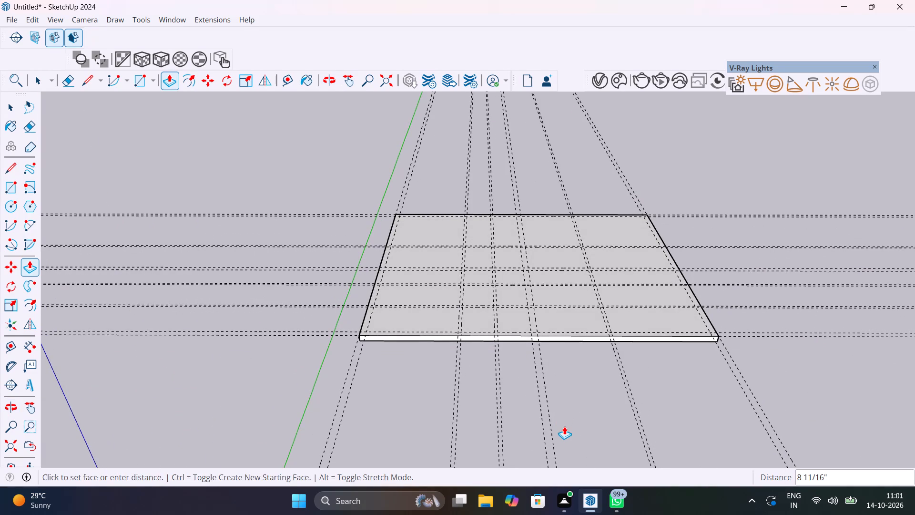
key("4")
key("BackSpace")
type("6\"")
key("Return")
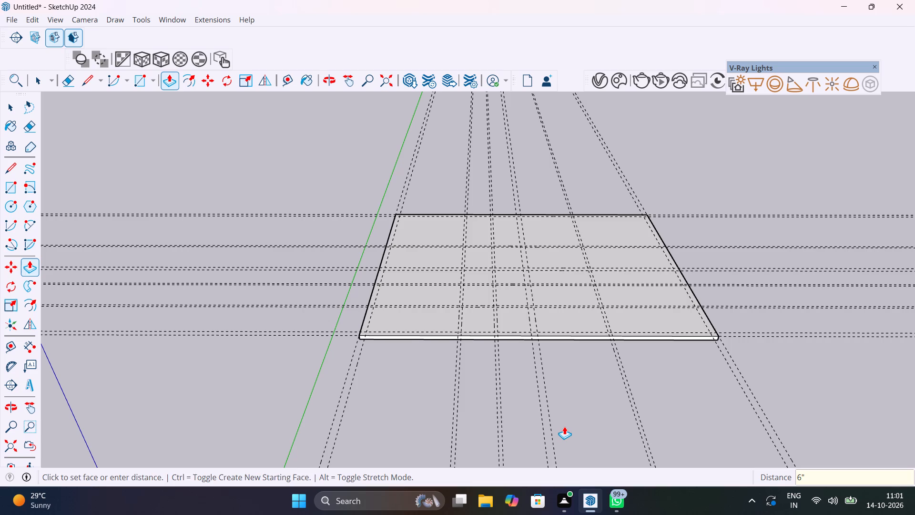
Select the whole slab with all its faces and edges and make it a group.
key("space")
scroll(605, 297, "up", 4)
middle_click_drag(623, 302, 618, 378)
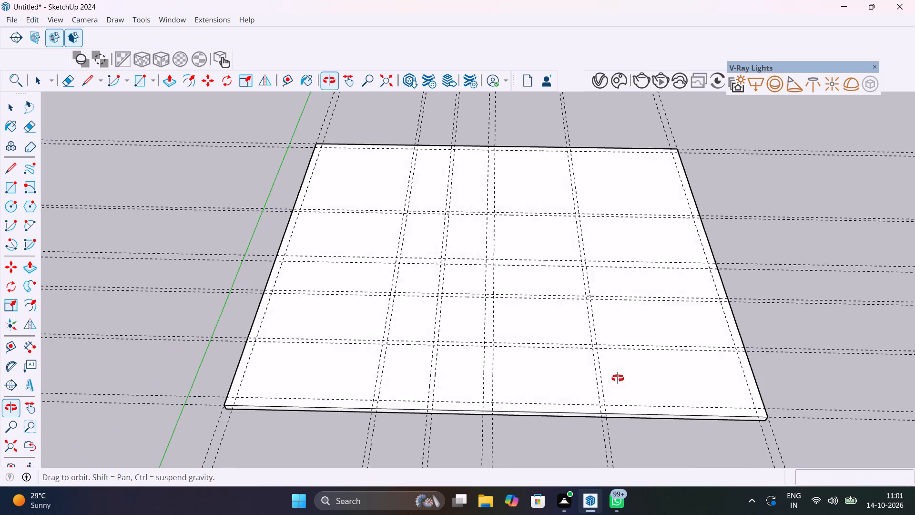
middle_click_drag(618, 378, 617, 382)
triple_click(649, 385)
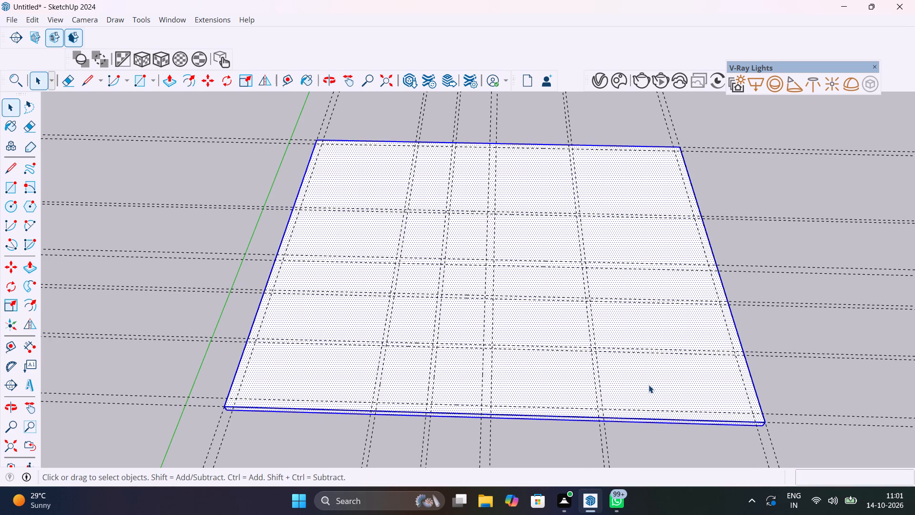
triple_click(649, 385)
left_click(649, 385)
right_click(649, 385)
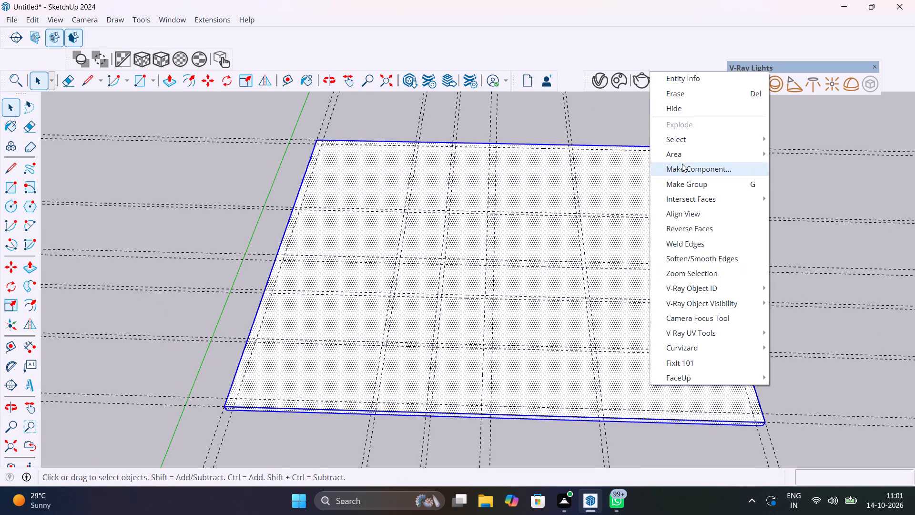
left_click(694, 185)
left_click(296, 117)
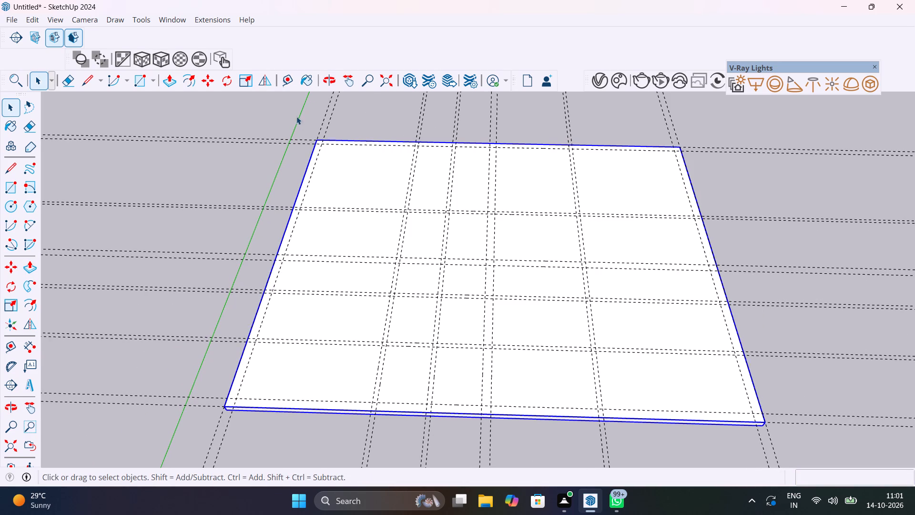
Draw a 42'8 1/2" by 9" wall rectangle on the slab along its far edge, between the outermost 9" guides.
scroll(320, 146, "up", 4)
middle_click_drag(335, 154, 349, 233)
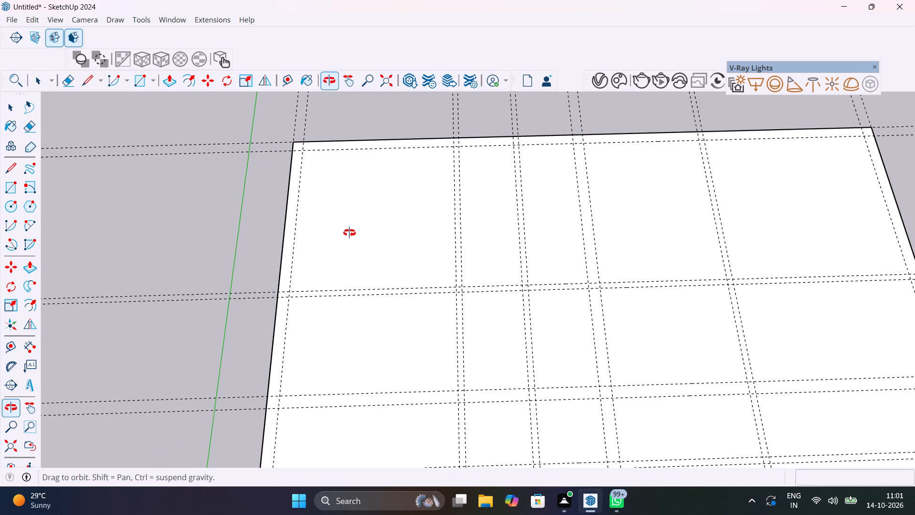
middle_click_drag(349, 233, 337, 255)
scroll(344, 214, "down", 7)
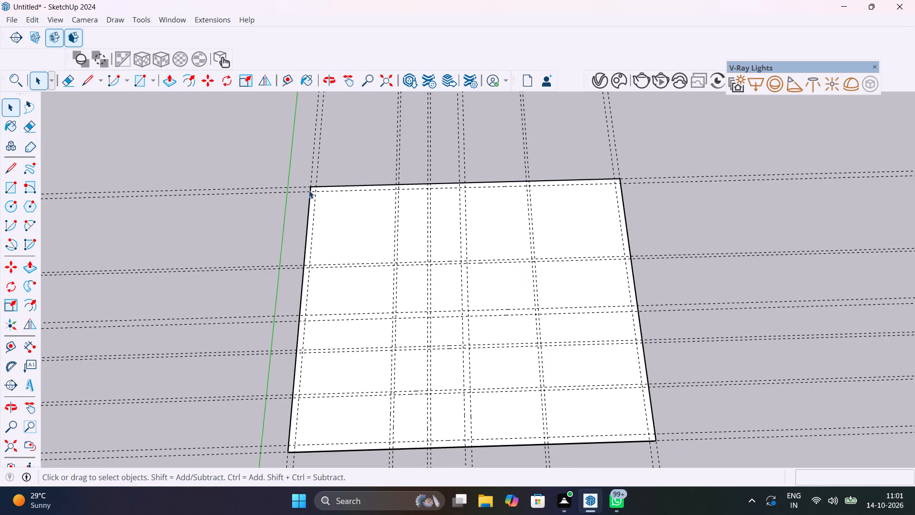
scroll(313, 183, "up", 17)
key("r")
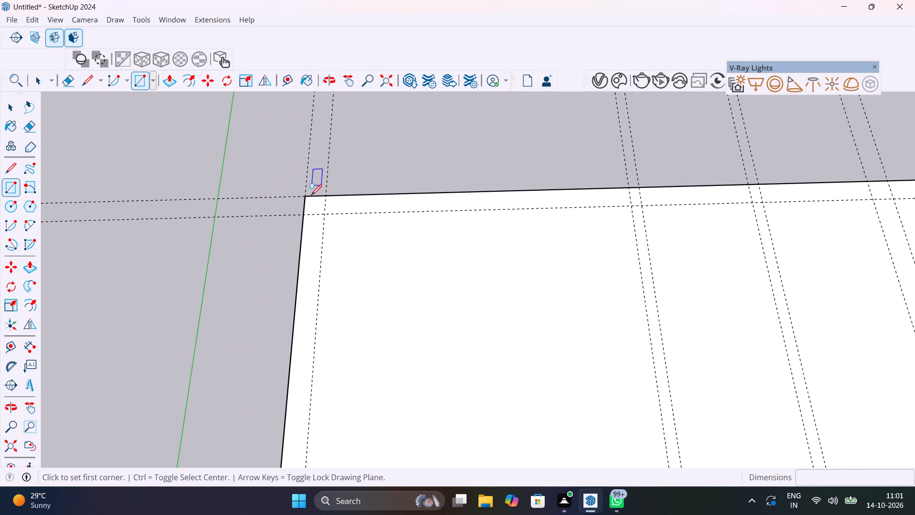
left_click(305, 214)
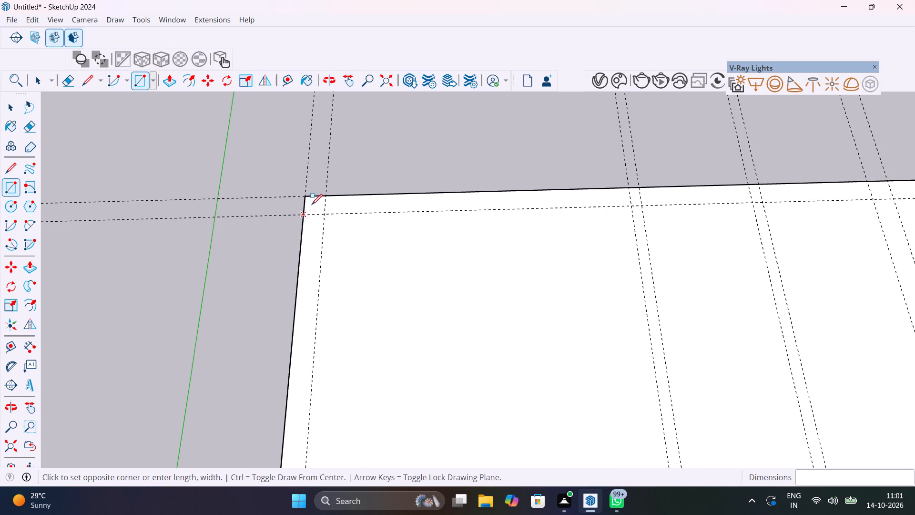
scroll(315, 203, "down", 13)
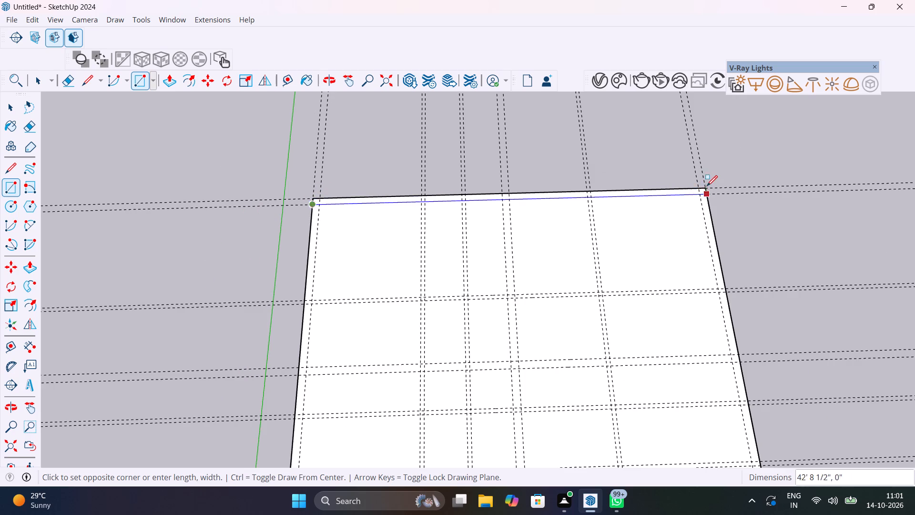
scroll(706, 186, "up", 10)
left_click(703, 193)
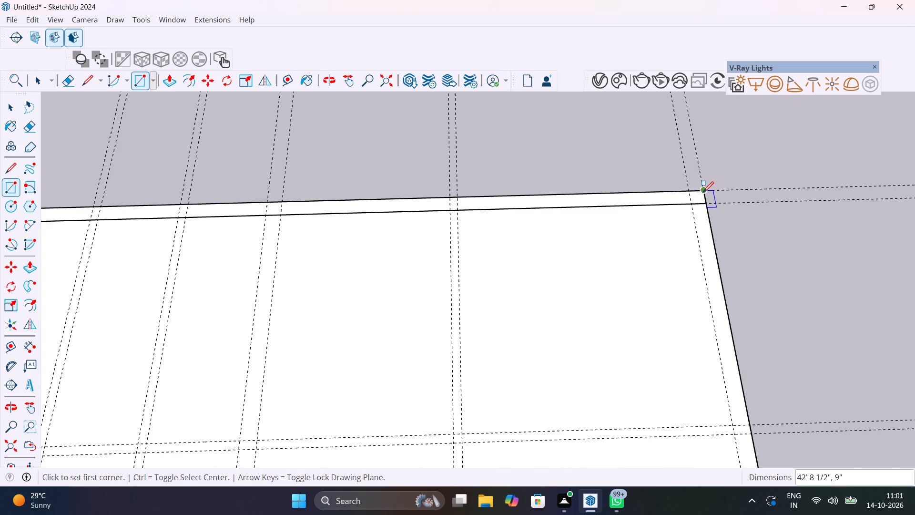
scroll(703, 192, "down", 14)
scroll(459, 199, "up", 15)
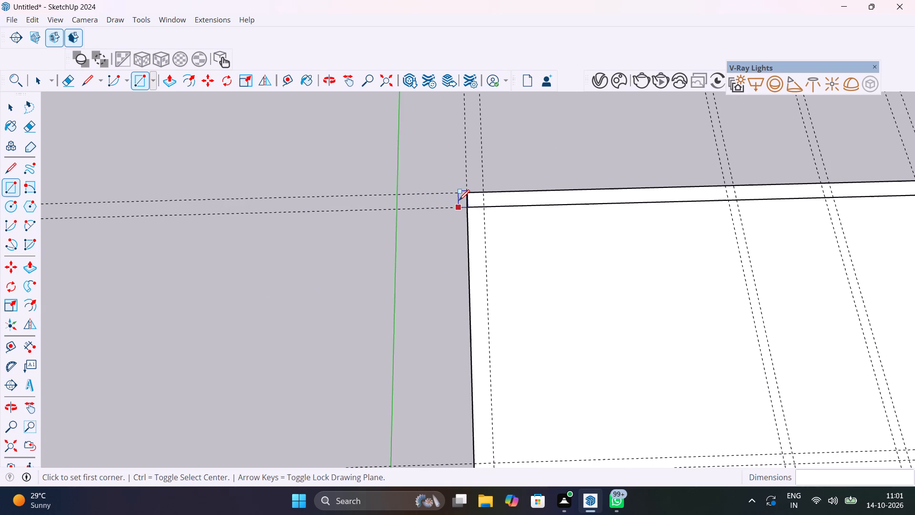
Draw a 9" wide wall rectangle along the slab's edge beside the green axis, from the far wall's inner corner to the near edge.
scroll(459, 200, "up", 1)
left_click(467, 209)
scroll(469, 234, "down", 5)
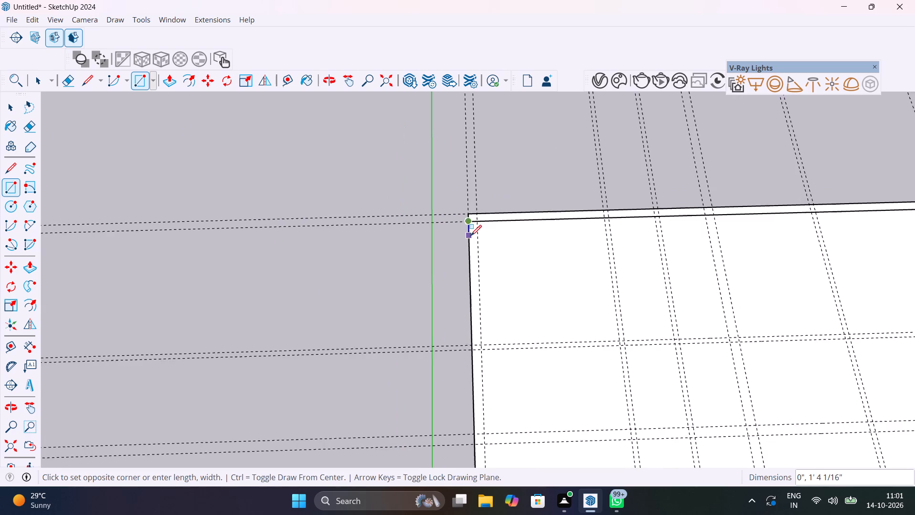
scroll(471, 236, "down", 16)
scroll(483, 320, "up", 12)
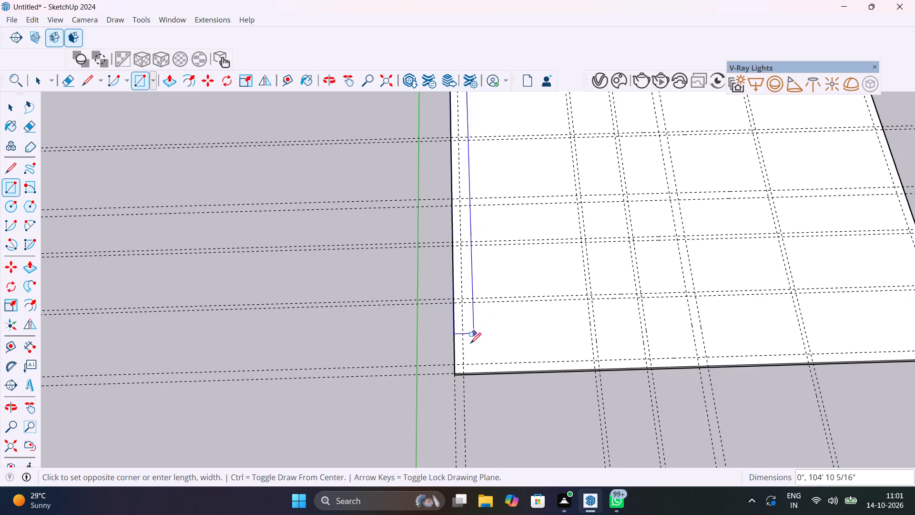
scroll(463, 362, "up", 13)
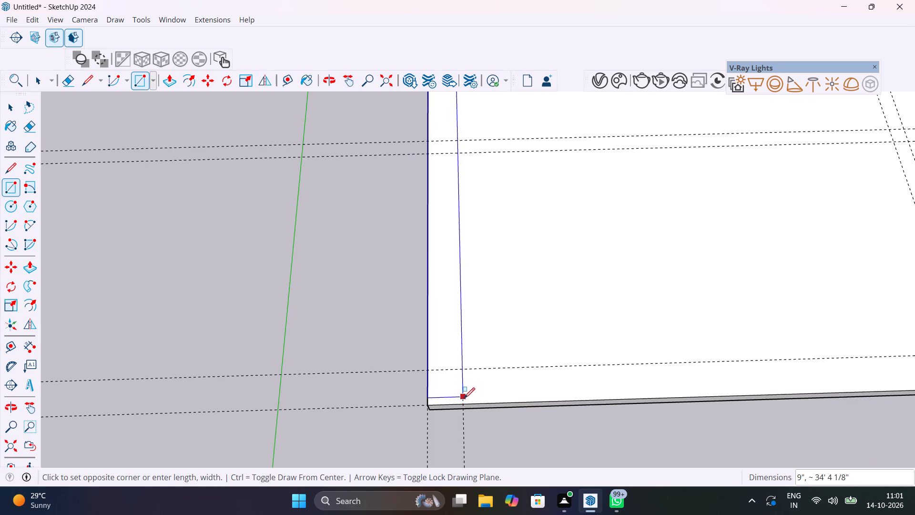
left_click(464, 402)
Measure from the inner edge of the wall beside the green axis to the guide intersection in the middle of the slab.
scroll(451, 371, "down", 5)
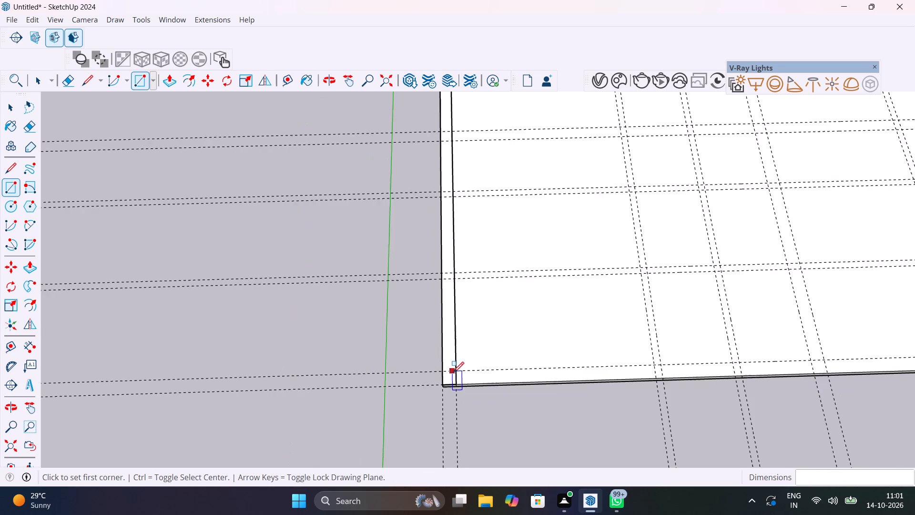
scroll(453, 372, "down", 18)
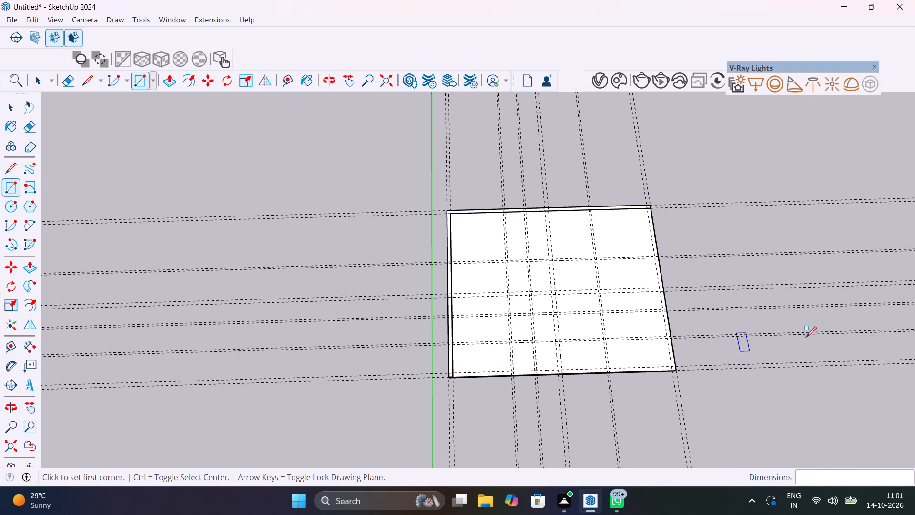
scroll(500, 250, "up", 12)
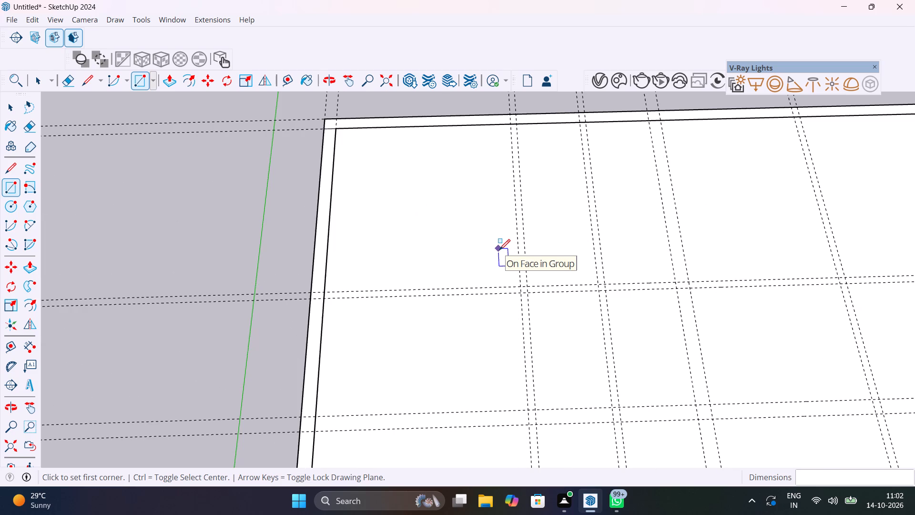
scroll(499, 250, "down", 6)
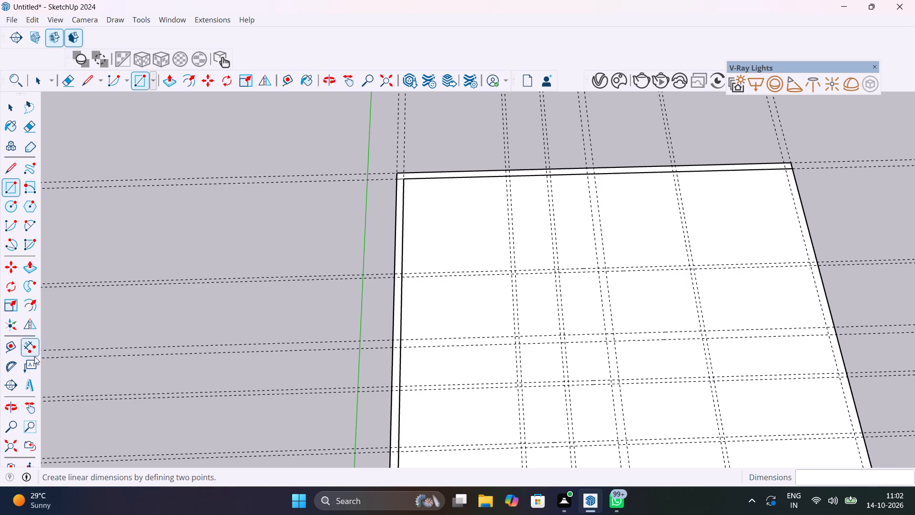
left_click(31, 341)
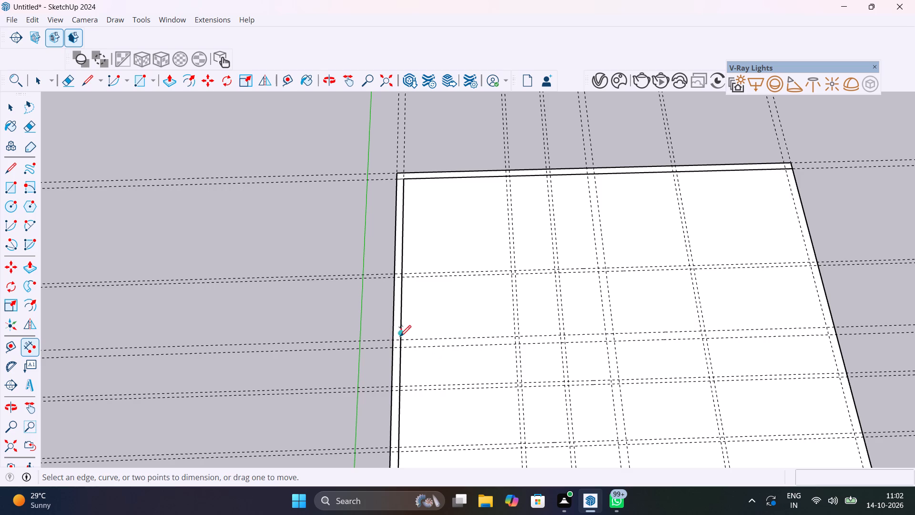
left_click(401, 338)
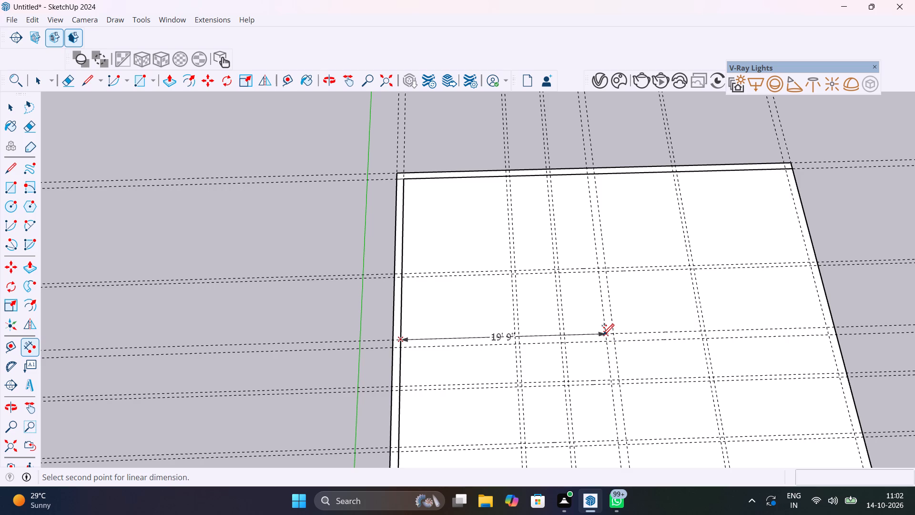
scroll(603, 334, "up", 3)
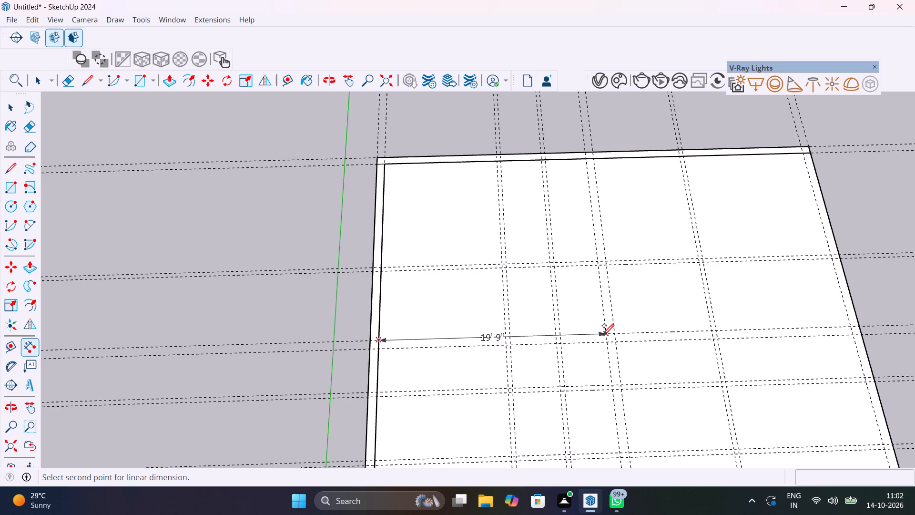
scroll(603, 334, "up", 3)
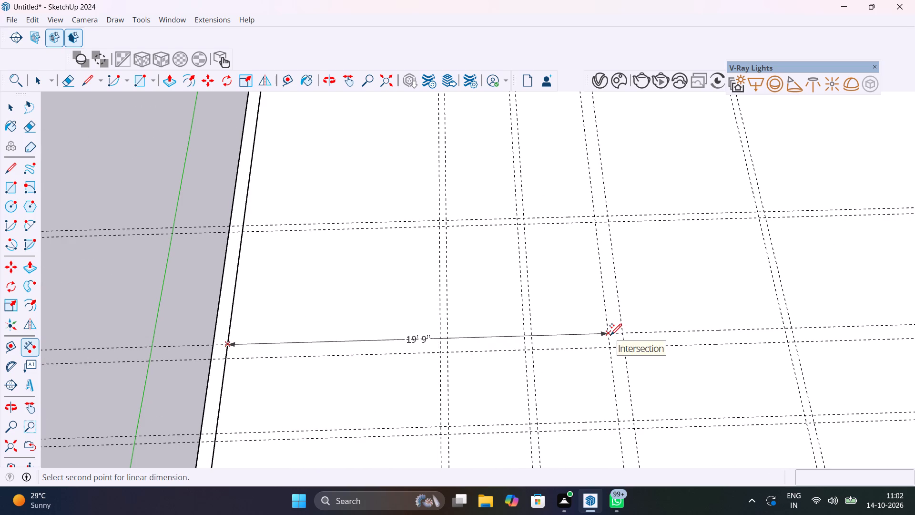
scroll(610, 334, "up", 12)
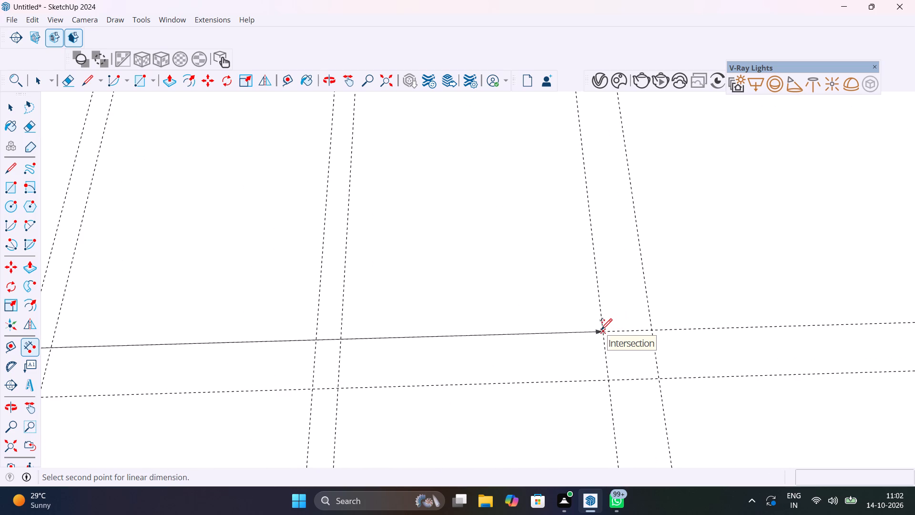
scroll(601, 329, "down", 7)
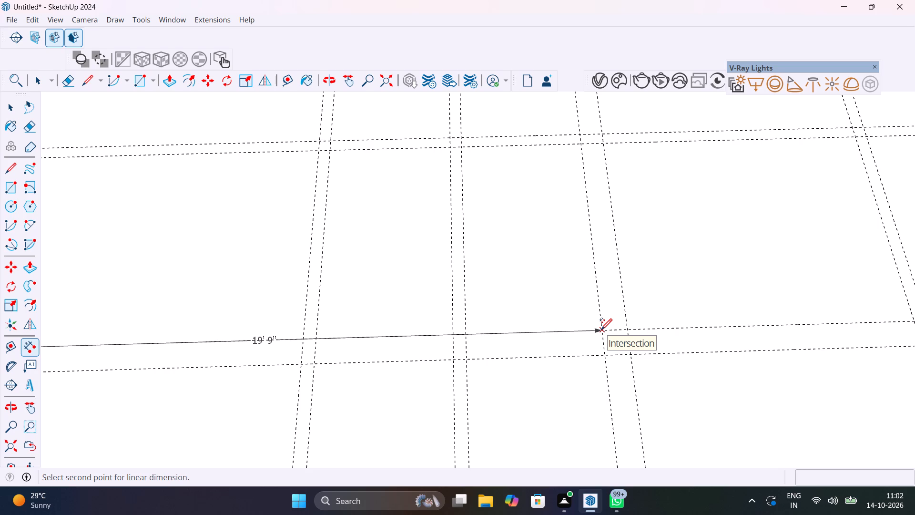
scroll(601, 329, "down", 12)
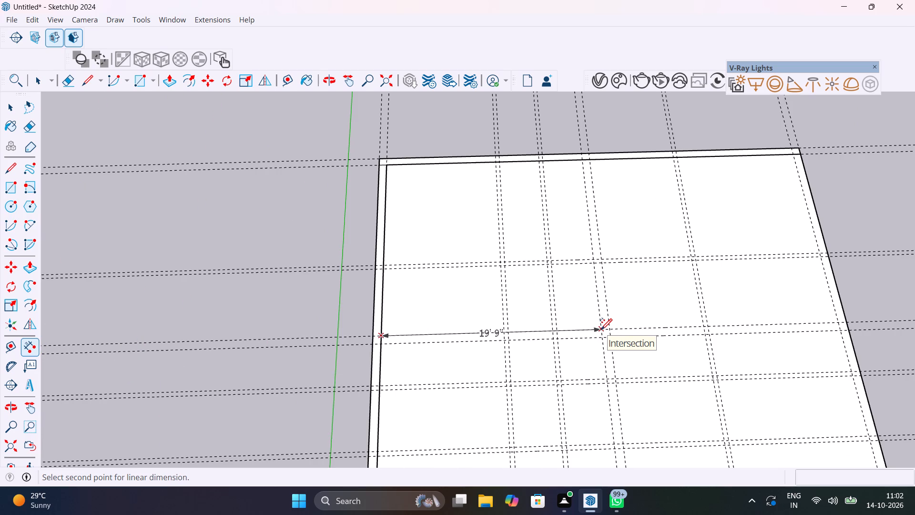
scroll(601, 329, "down", 2)
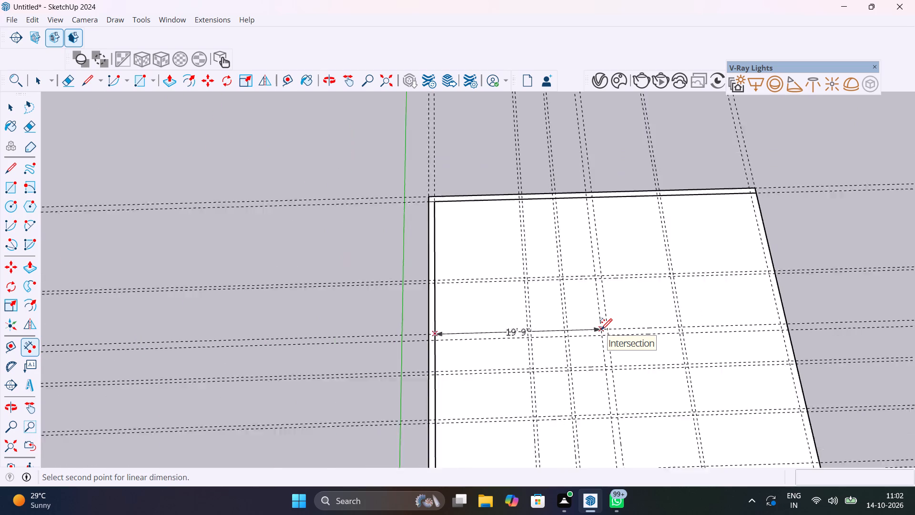
scroll(601, 329, "down", 10)
key("space")
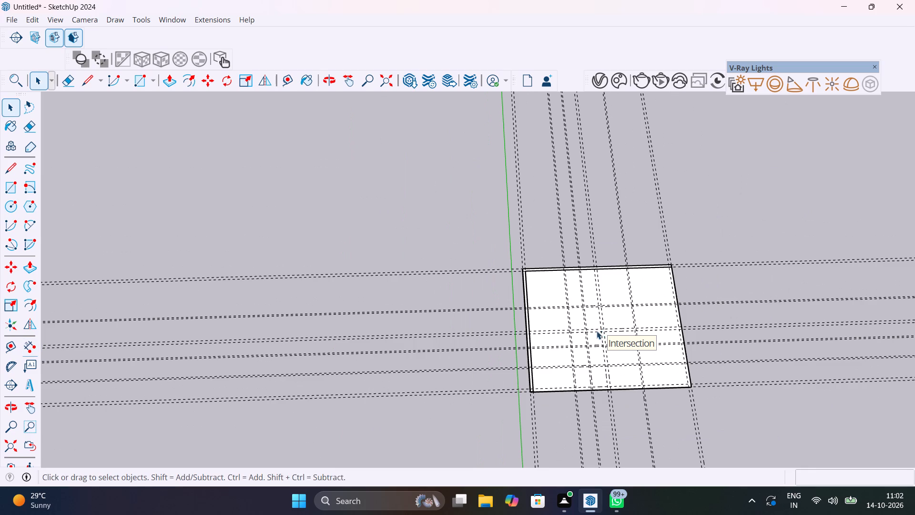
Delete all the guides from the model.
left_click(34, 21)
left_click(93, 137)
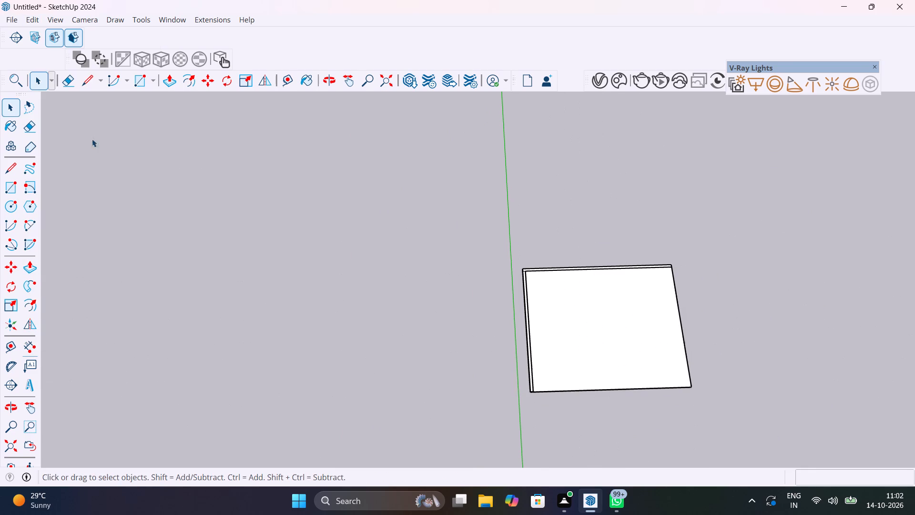
Undo the guide deletion and the drawing of both 9" wall rectangles.
key("ctrl+z")
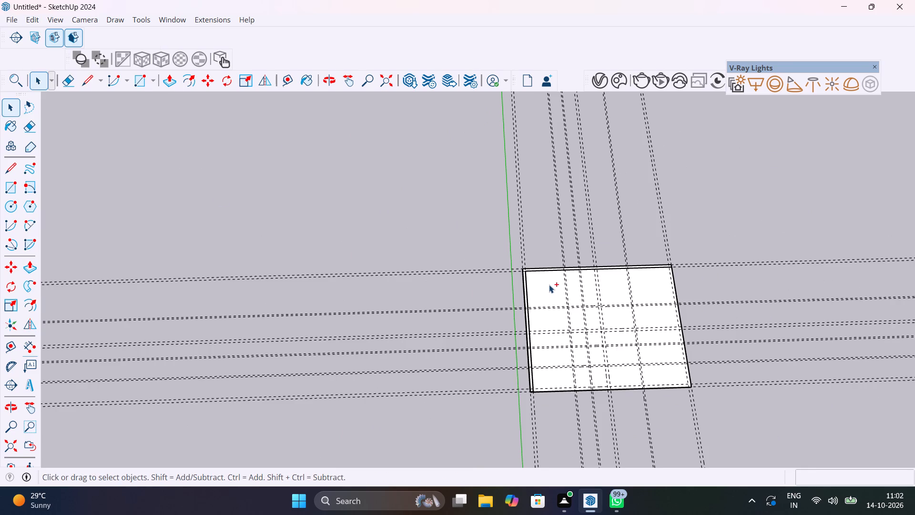
key("ctrl+z")
key("ctrl+z")
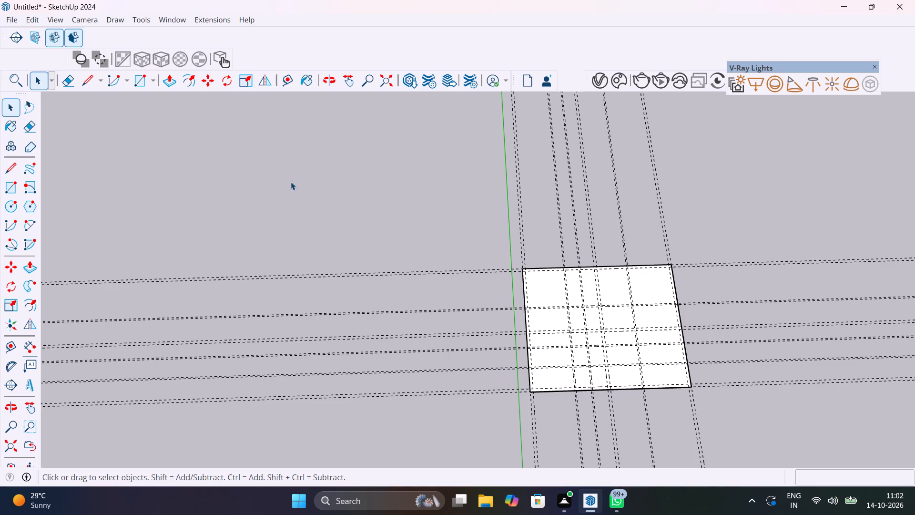
Delete all the guides, leaving only the plain slab.
left_click(37, 20)
left_click(98, 136)
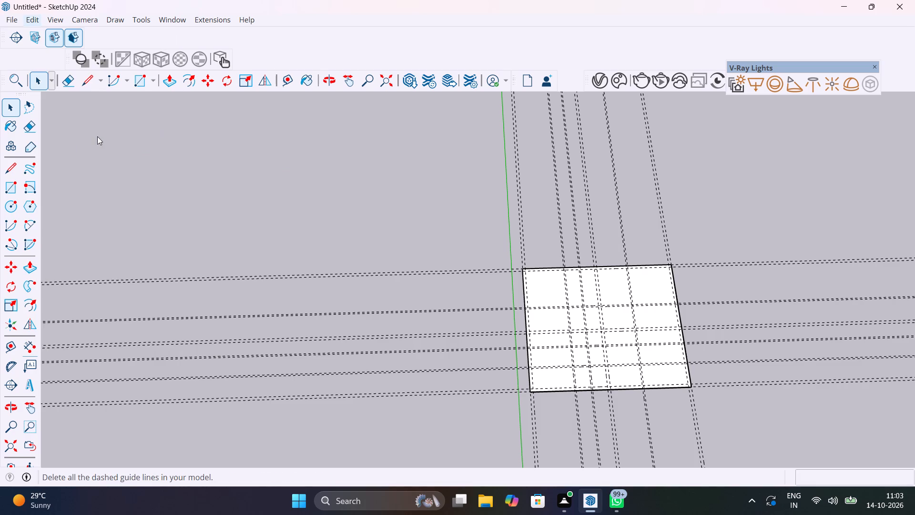
Place guides 9" inside the slab's far edge and 9" inside its edge beside the green axis.
scroll(591, 290, "up", 5)
middle_click_drag(575, 290, 728, 163)
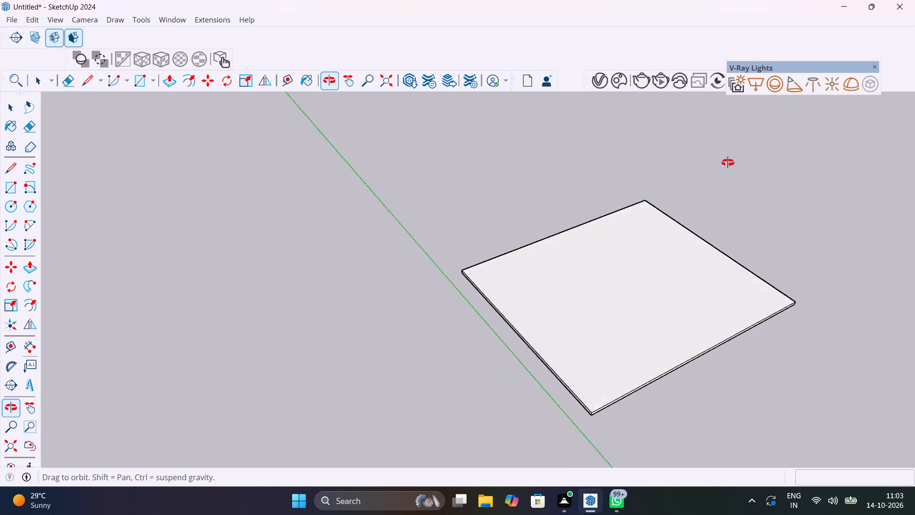
middle_click_drag(728, 163, 592, 369)
scroll(592, 369, "up", 1)
scroll(500, 235, "up", 6)
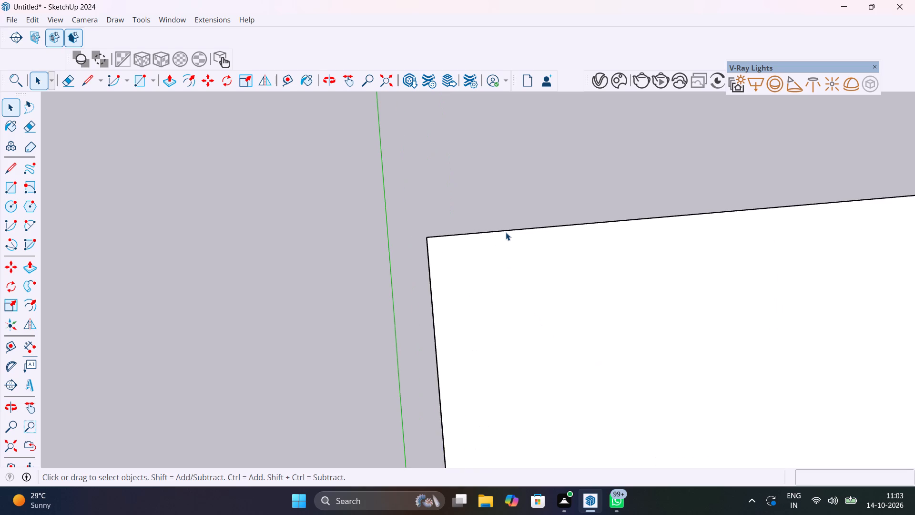
scroll(506, 232, "down", 5)
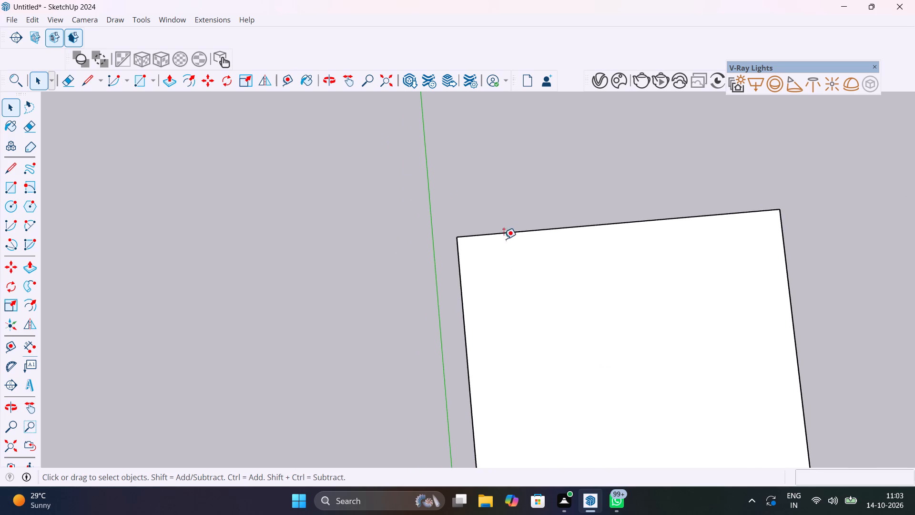
key("t")
left_click(522, 233)
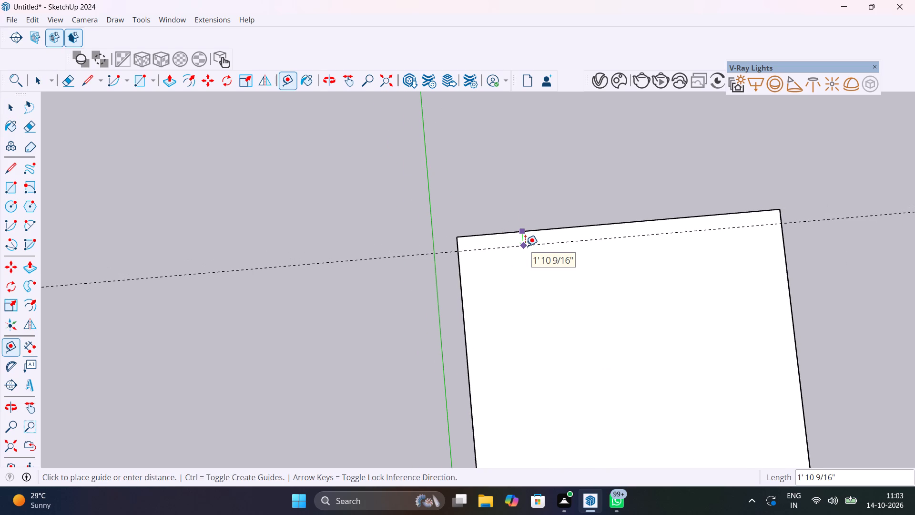
type("9\"")
key("Return")
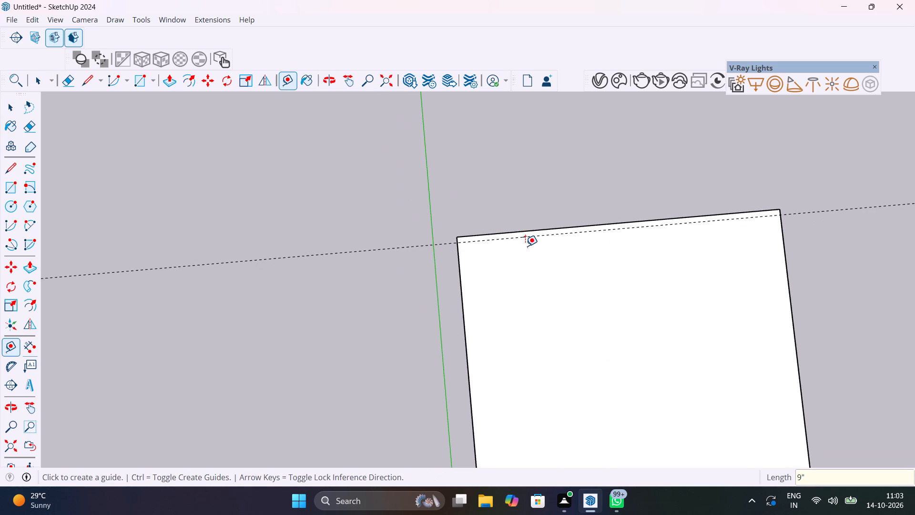
left_click(465, 304)
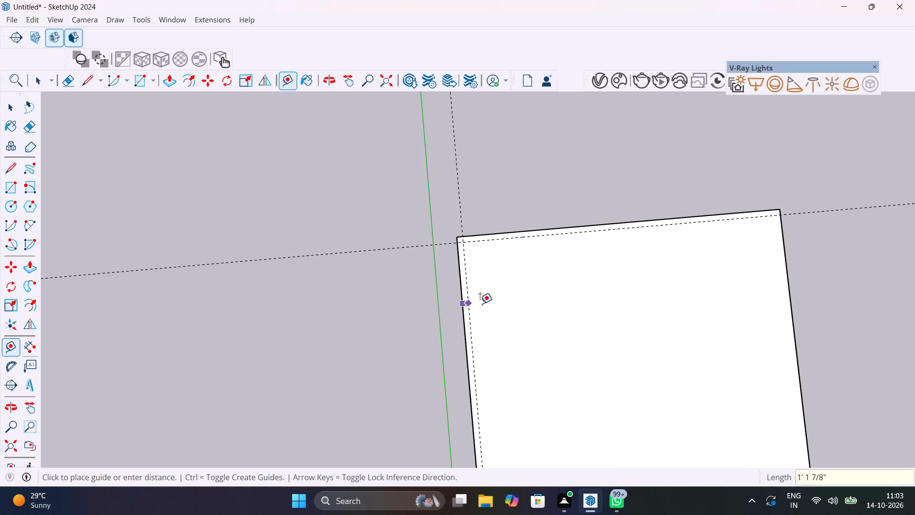
type("9\"")
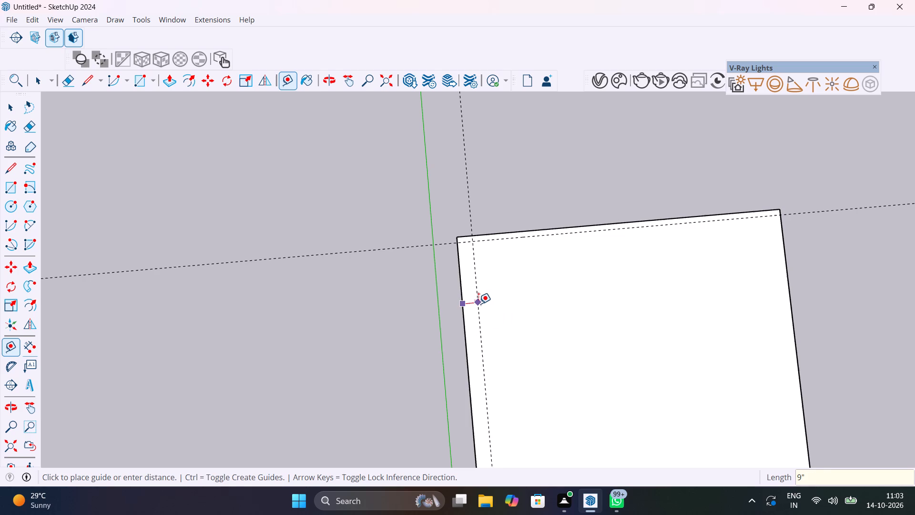
key("Return")
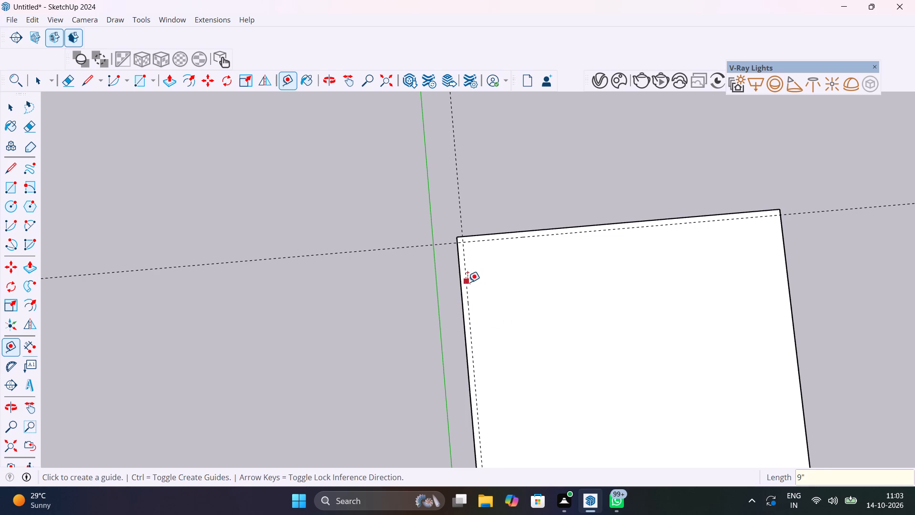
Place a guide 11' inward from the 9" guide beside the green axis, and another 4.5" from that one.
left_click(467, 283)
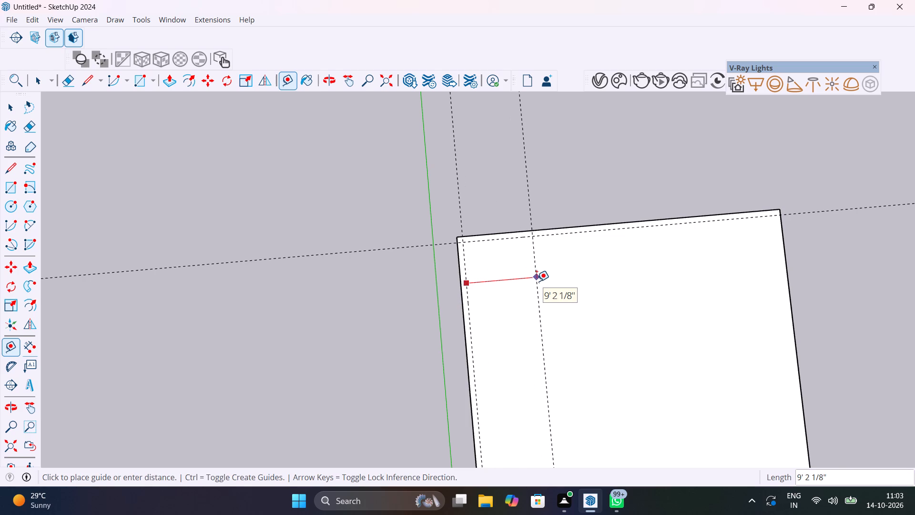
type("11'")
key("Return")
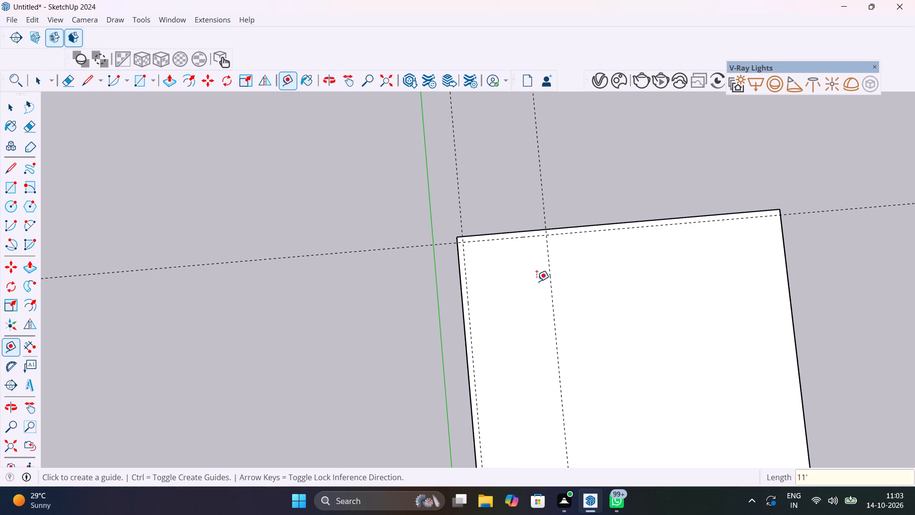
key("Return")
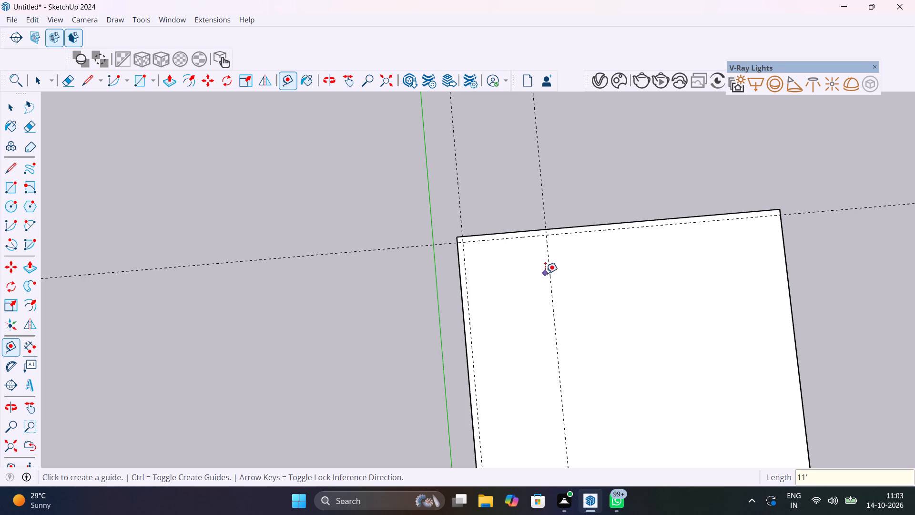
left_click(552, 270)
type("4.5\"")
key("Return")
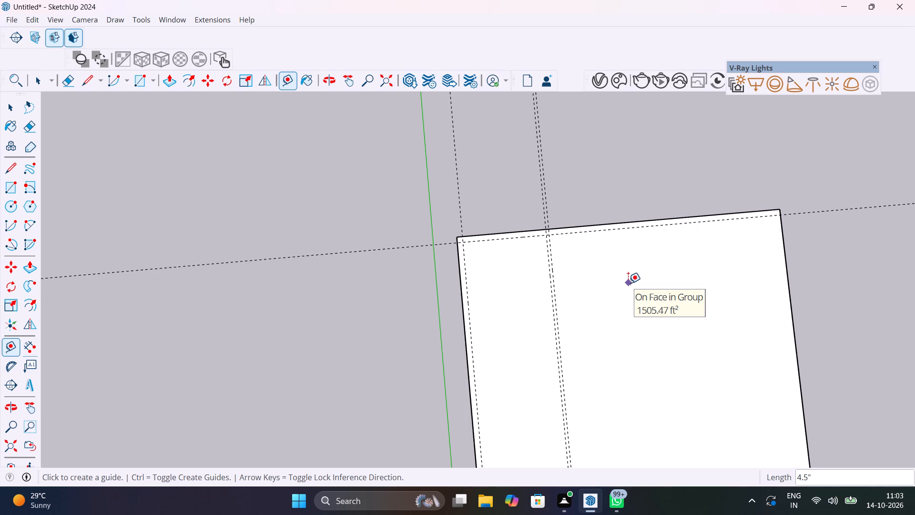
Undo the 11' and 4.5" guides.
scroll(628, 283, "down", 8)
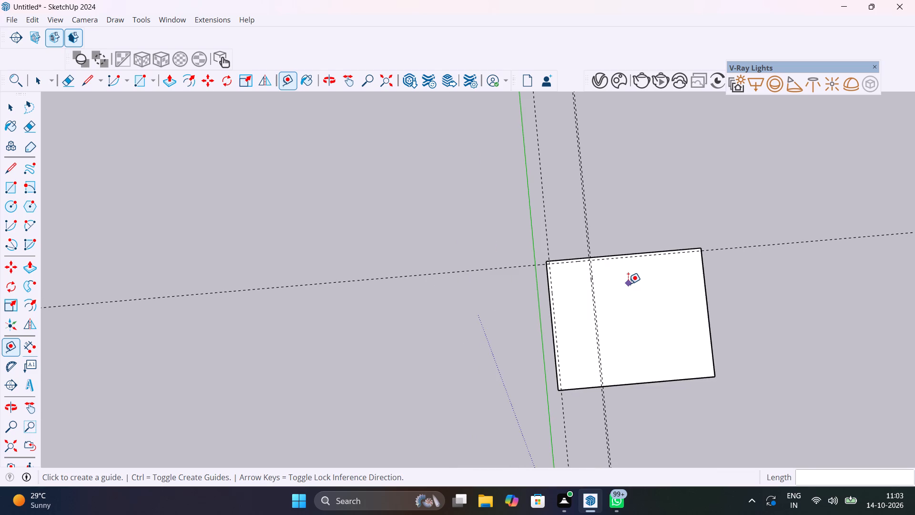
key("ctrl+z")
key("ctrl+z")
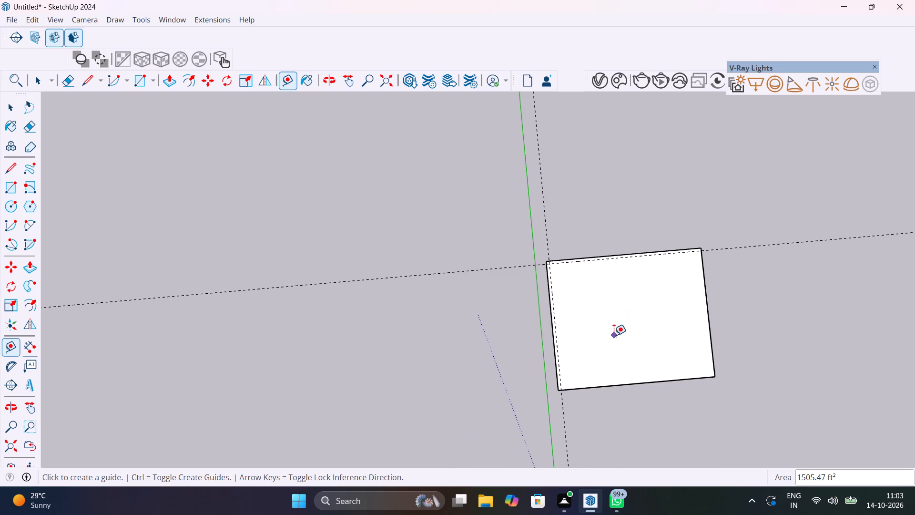
Place a guide 11' inward from the 9" guide along the slab's far edge, and another 4.5" beyond it.
scroll(599, 271, "up", 10)
left_click(603, 242)
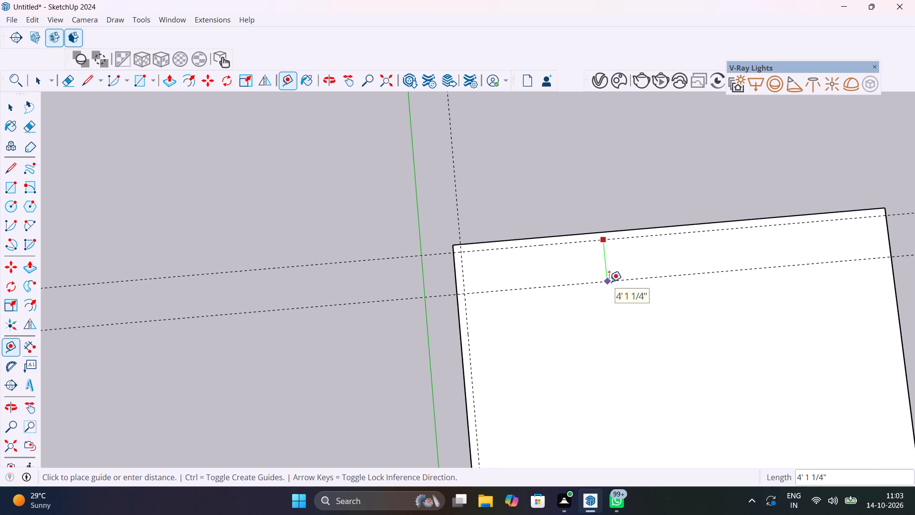
type("11'")
key("Return")
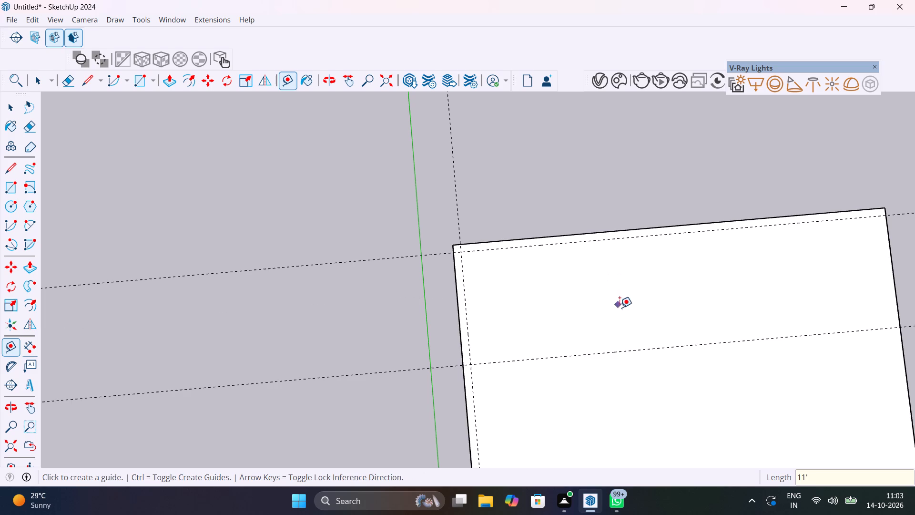
left_click(641, 348)
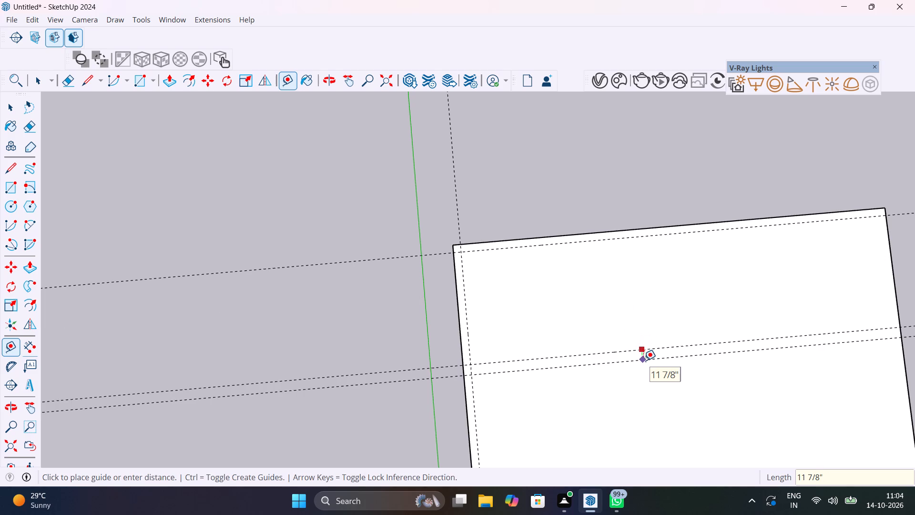
type("4.5\"")
key("Return")
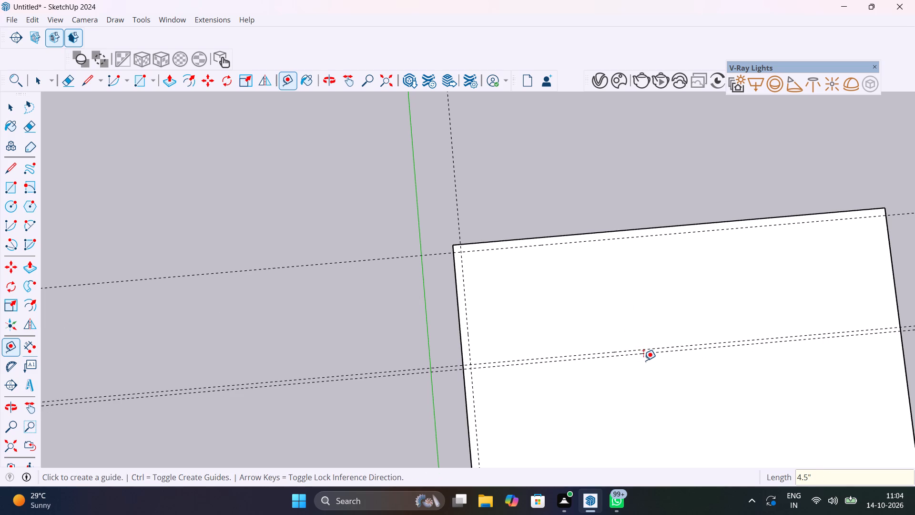
Place a second pair of guides toward the slab's near edge: 11' from the last 4.5" guide, and 4.5" beyond that.
scroll(643, 360, "down", 6)
middle_click_drag(639, 358, 549, 209, "shift")
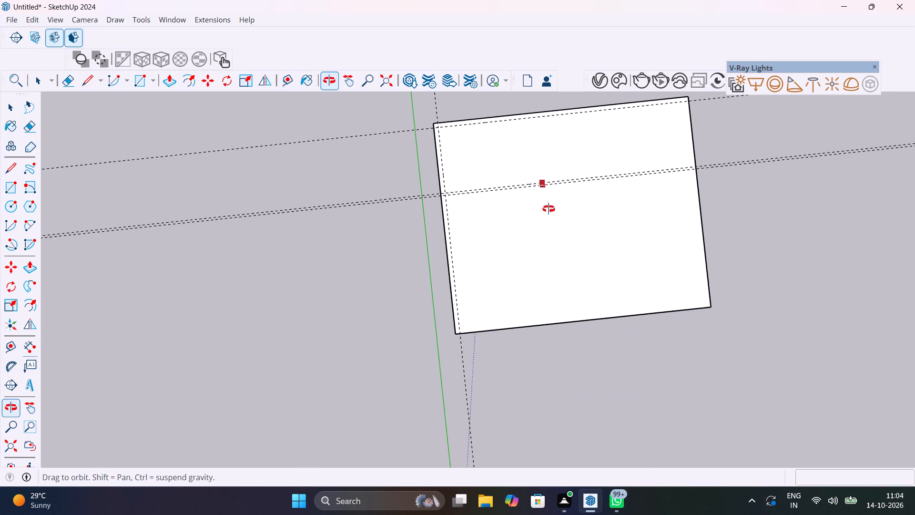
middle_click_drag(549, 209, 549, 216, "shift")
scroll(549, 216, "up", 5)
middle_click_drag(546, 213, 498, 90)
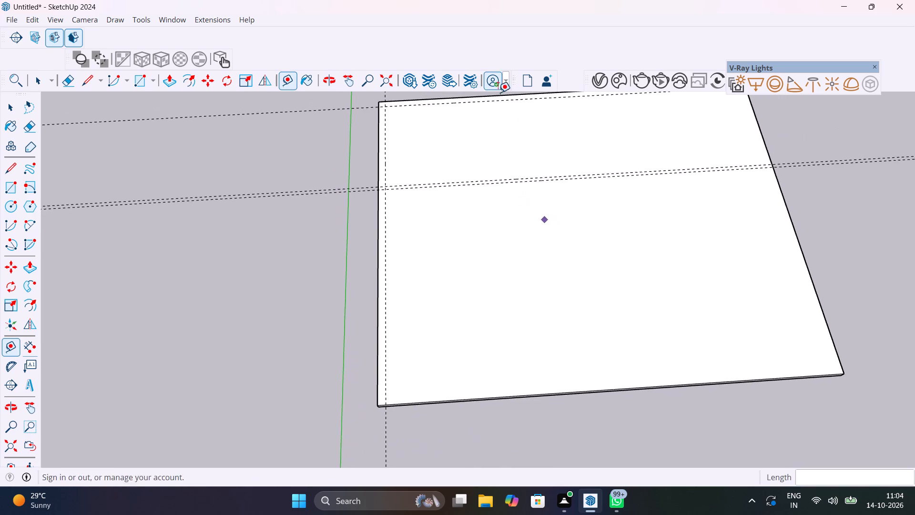
scroll(560, 179, "up", 3)
middle_click_drag(552, 196, 818, 0)
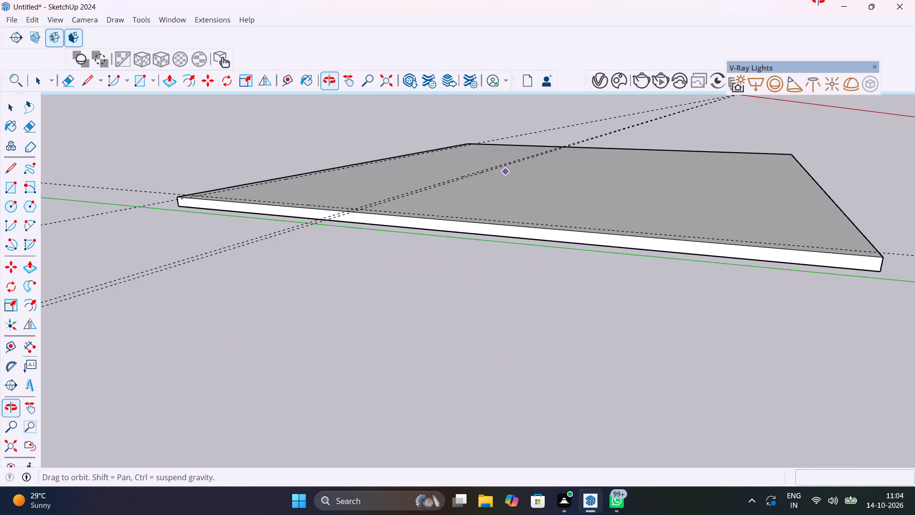
middle_click_drag(818, 0, 557, 195)
scroll(554, 193, "up", 3)
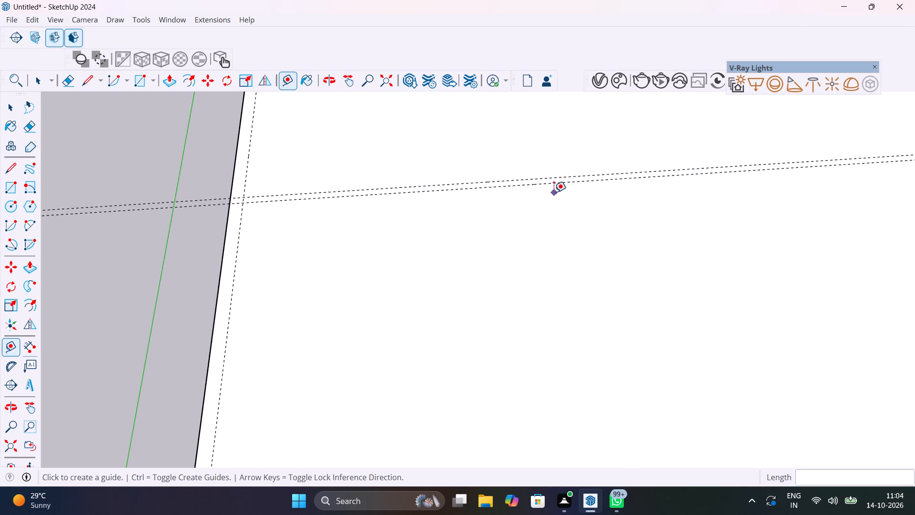
left_click(549, 182)
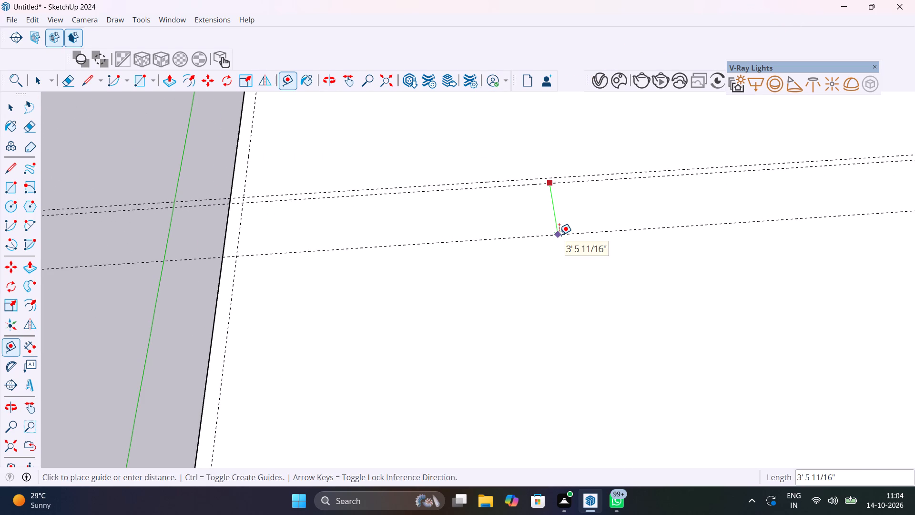
type("11")
key("1")
key("BackSpace")
key("apostrophe")
key("Return")
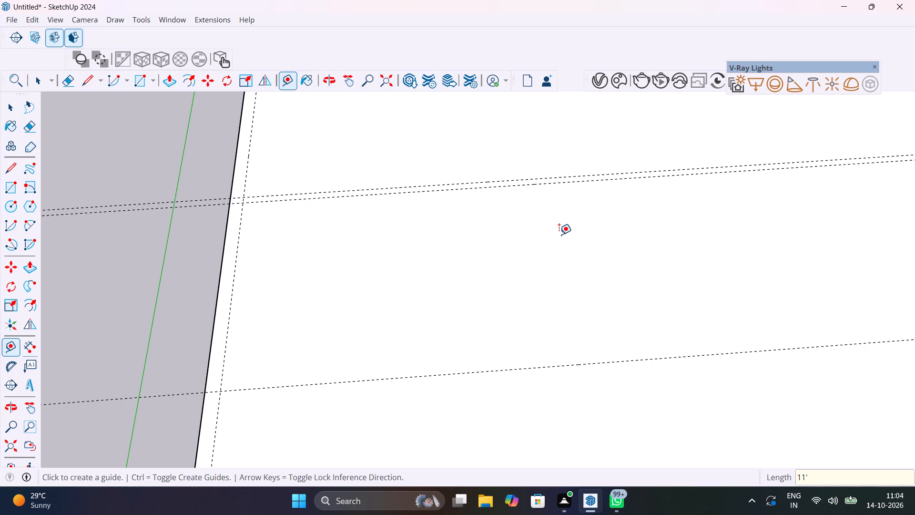
left_click(593, 364)
type("4.5\"")
key("Return")
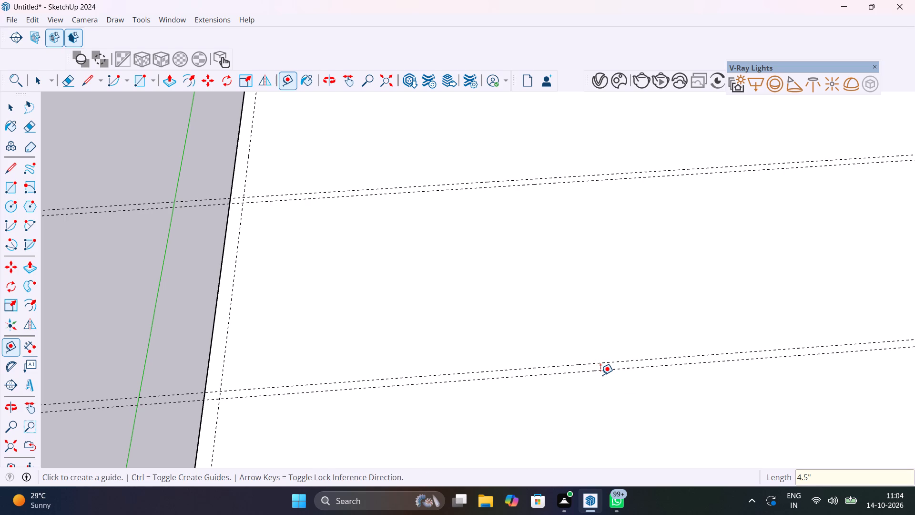
Place a guide 11' from the second 4.5" guide, toward the slab's near edge.
scroll(601, 376, "down", 16)
middle_click_drag(588, 386, 489, 279, "shift")
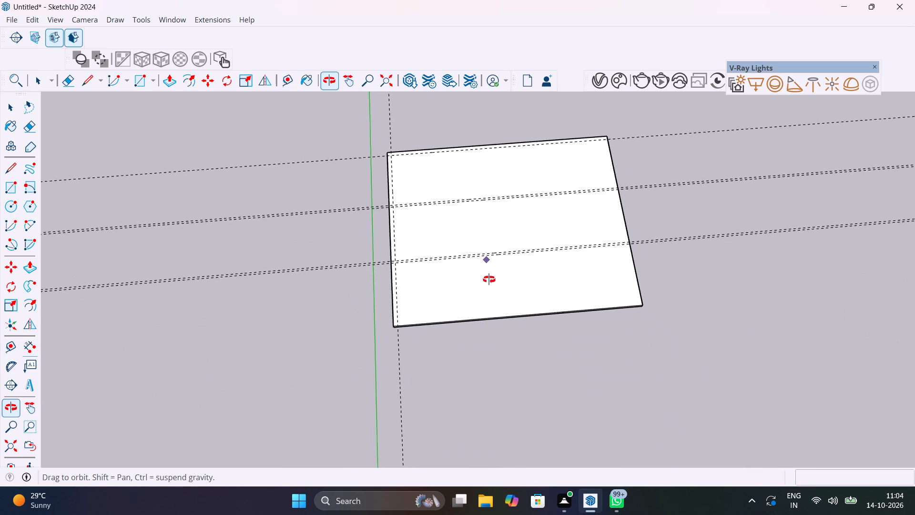
middle_click_drag(489, 279, 491, 285, "shift")
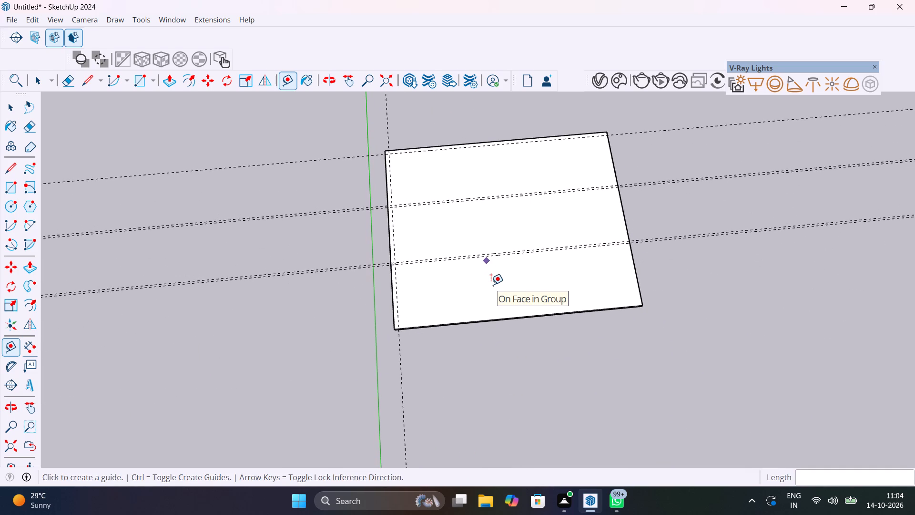
scroll(491, 285, "up", 5)
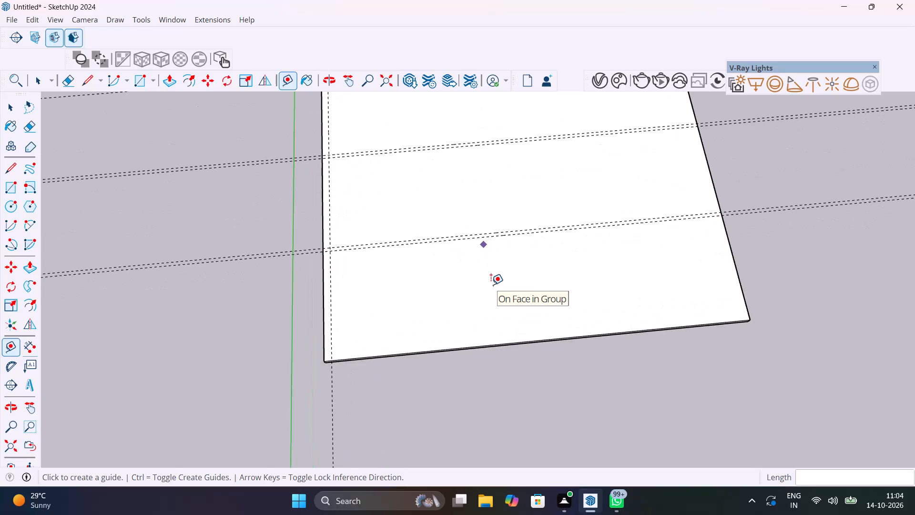
scroll(491, 285, "up", 6)
left_click(478, 197)
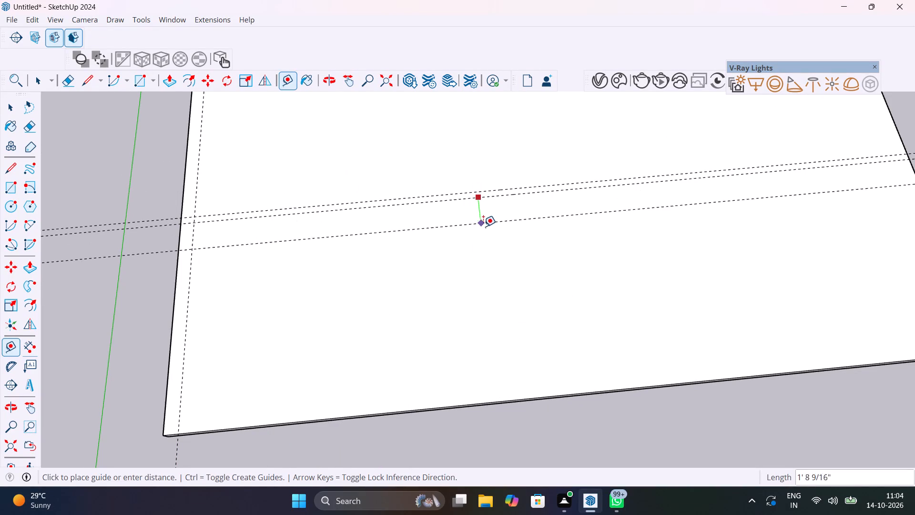
type("11'")
key("Return")
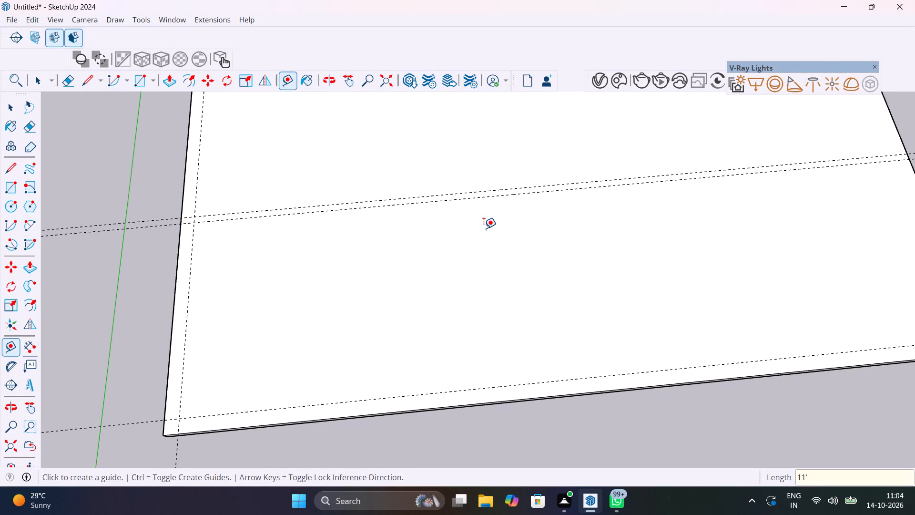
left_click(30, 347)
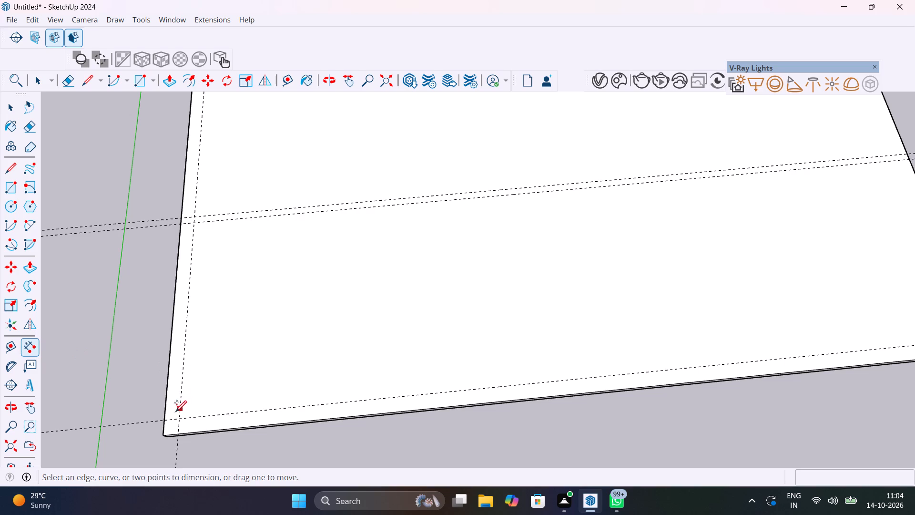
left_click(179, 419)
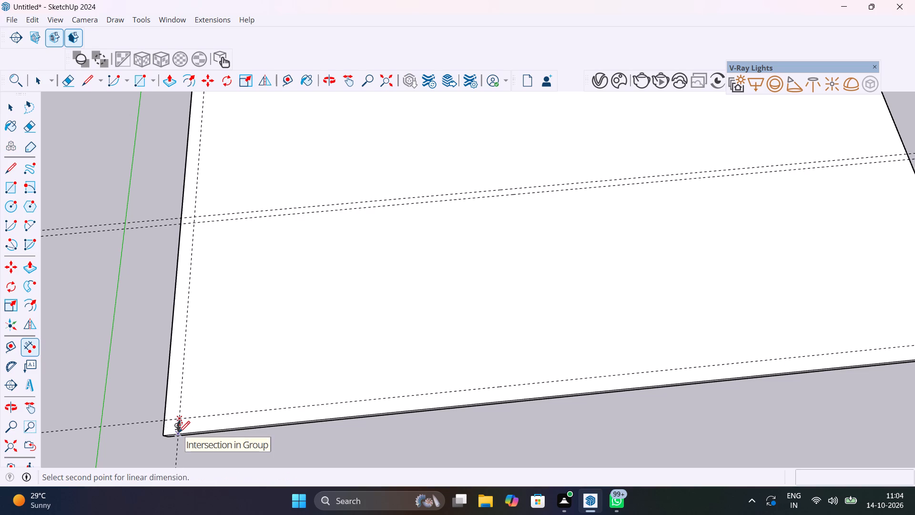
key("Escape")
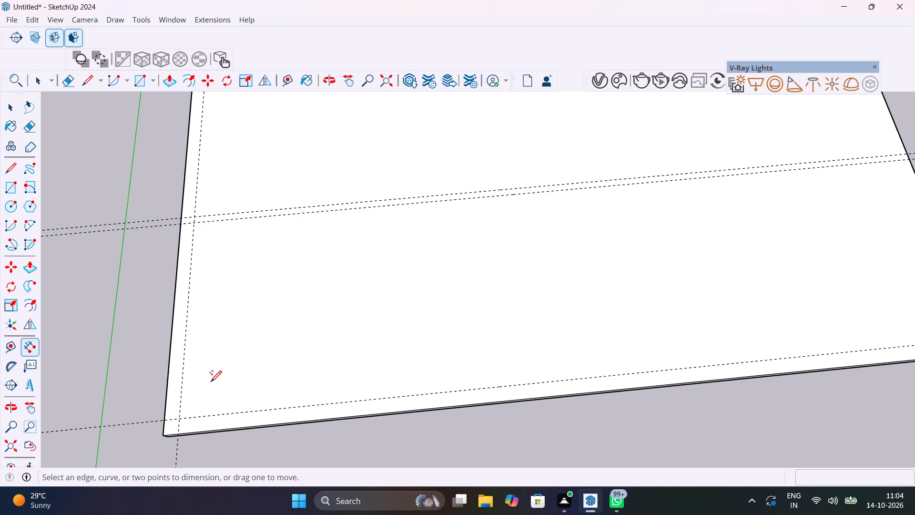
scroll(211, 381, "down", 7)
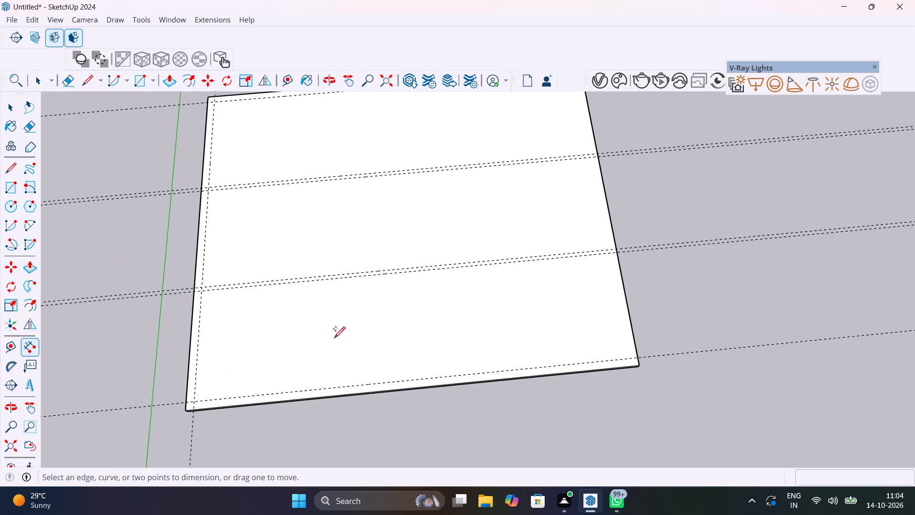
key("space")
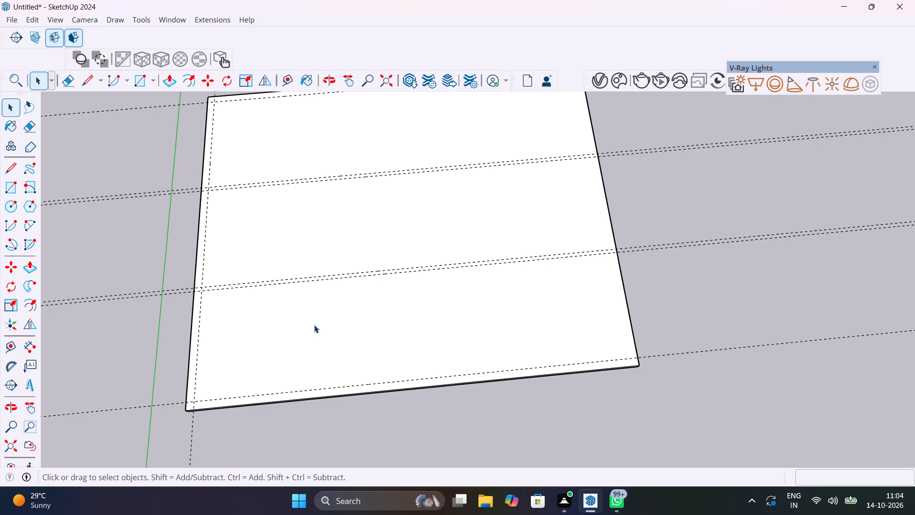
Place a guide 11' inward from the 9" guide beside the green axis, and another 4.5" beyond it.
scroll(314, 325, "down", 4)
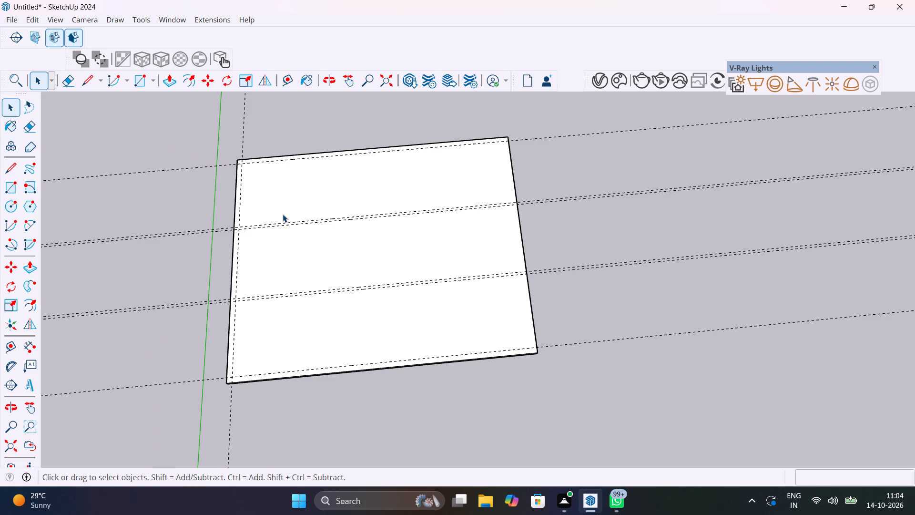
scroll(239, 178, "up", 5)
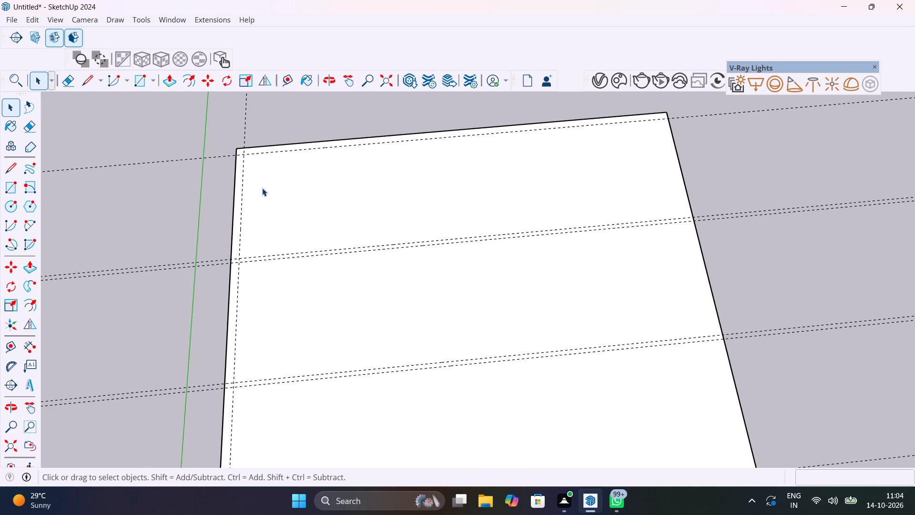
scroll(280, 204, "down", 3)
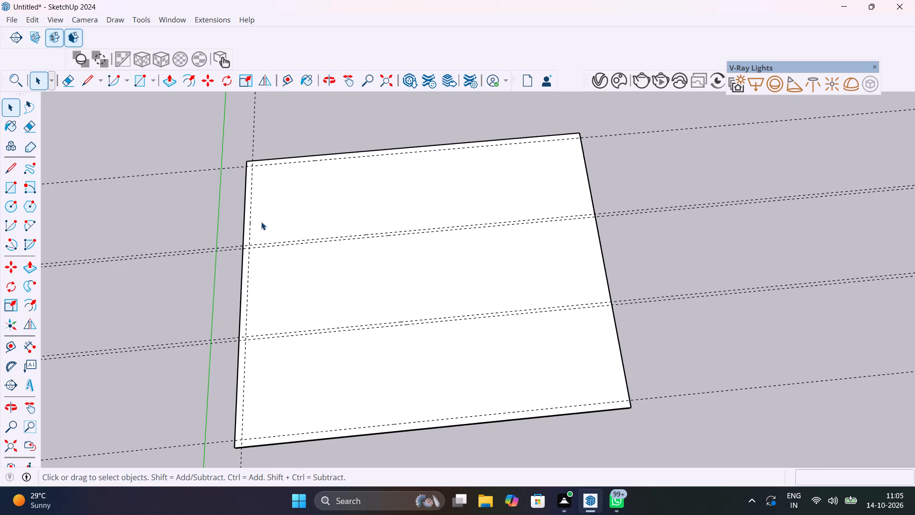
key("t")
left_click(249, 202)
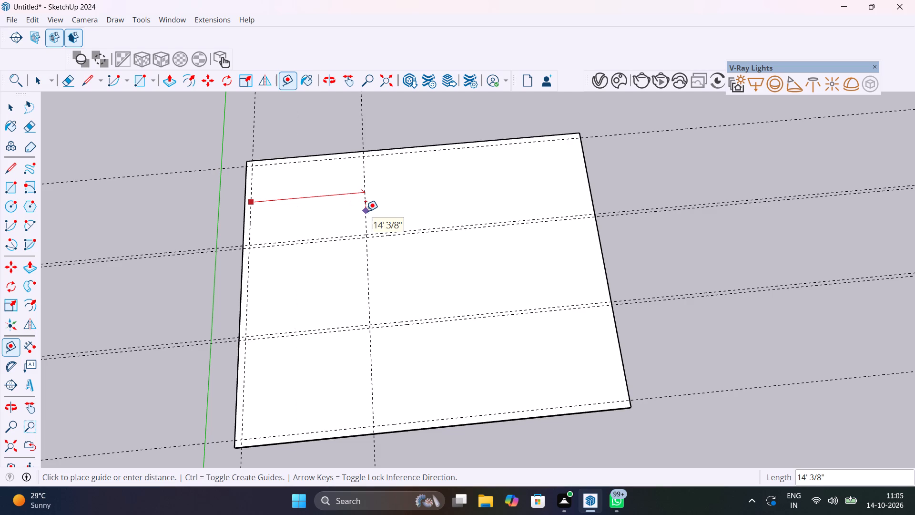
type("11'")
key("Return")
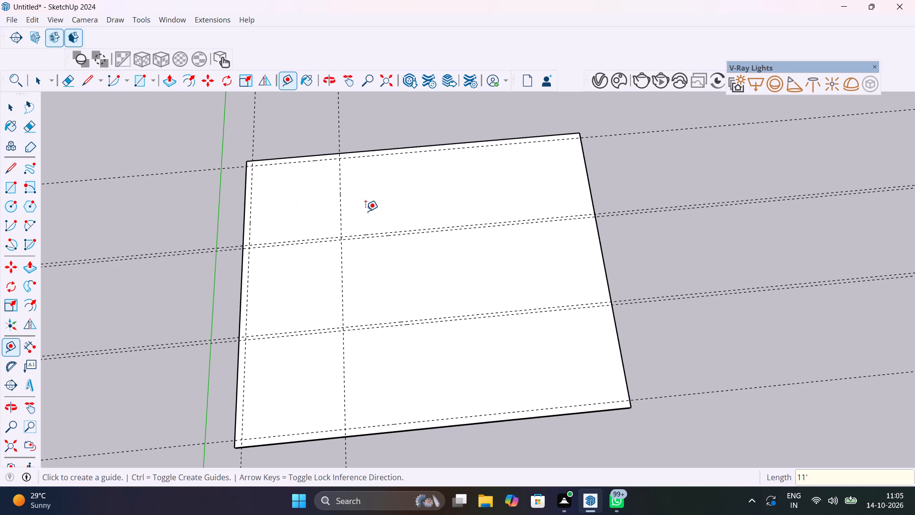
left_click(340, 192)
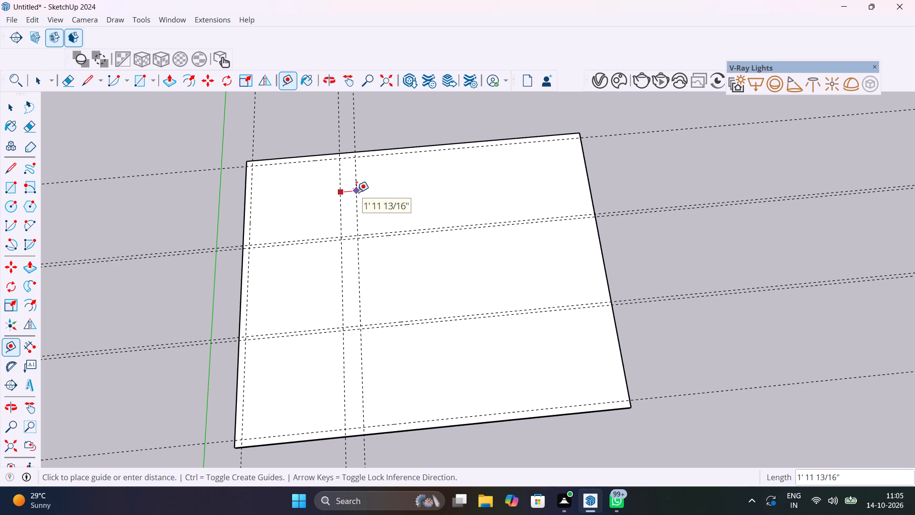
type("4.5\"")
key("Return")
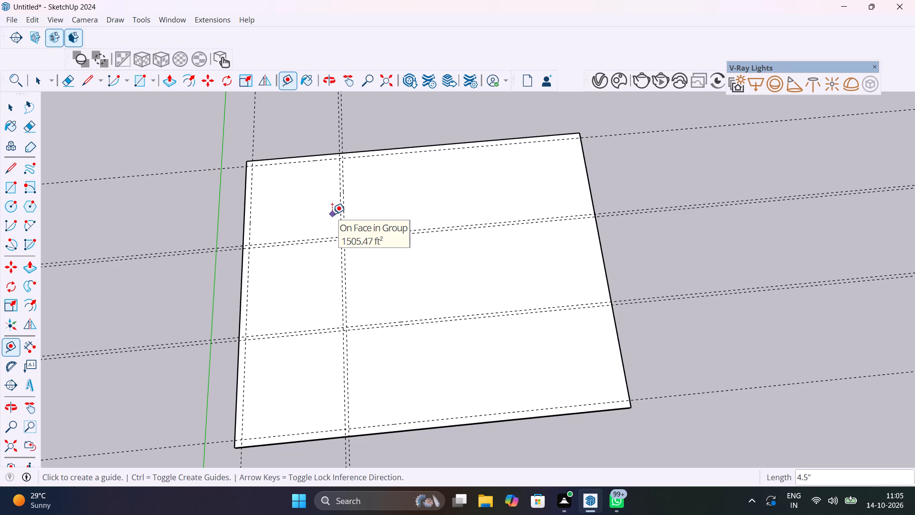
Place a guide 19'10" inward from the 9" guide beside the green axis.
left_click(251, 273)
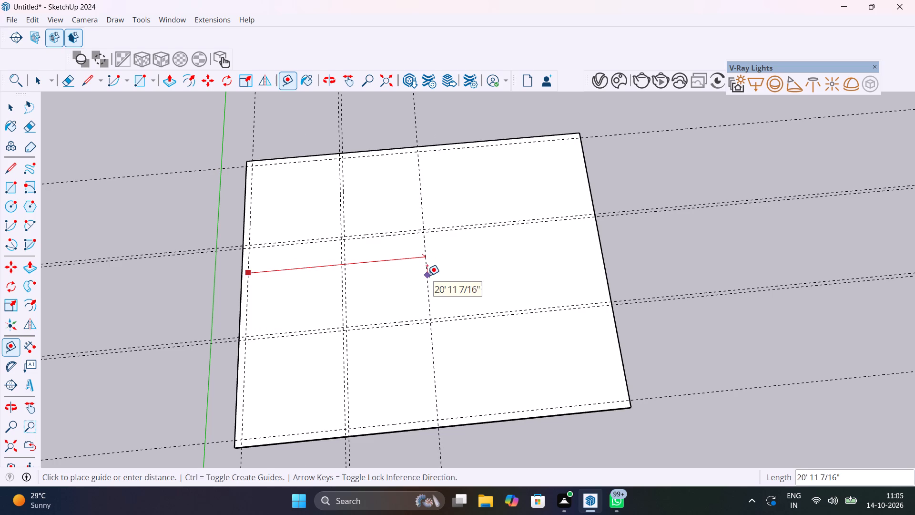
type("19")
type("'10\"")
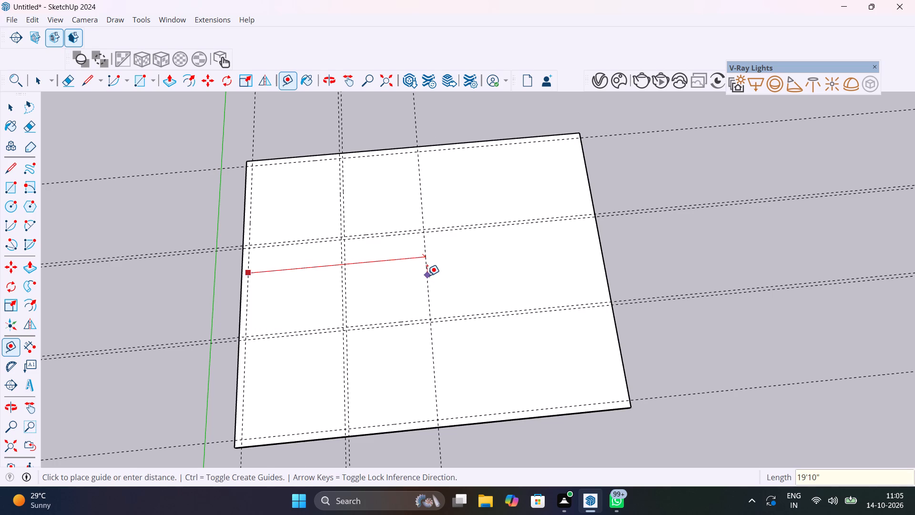
key("Return")
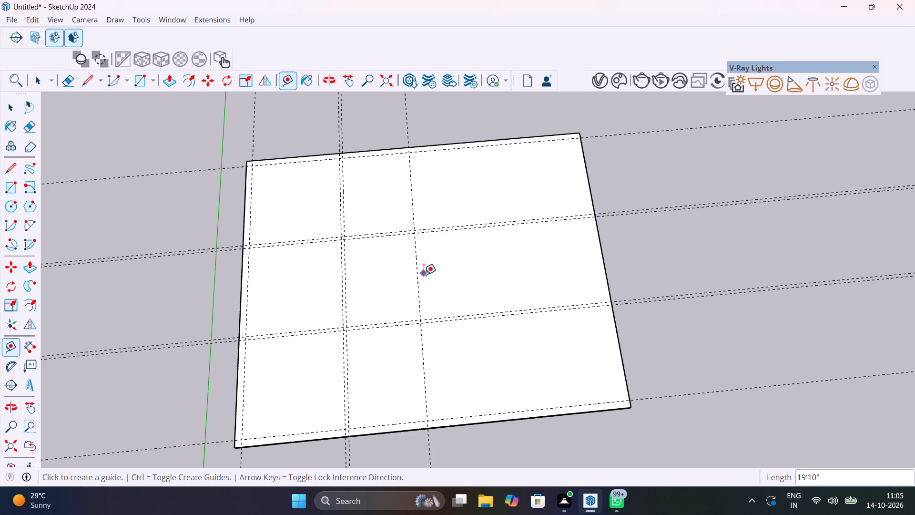
Place a guide 4.5" beyond the 19'10" guide, farther from the green axis.
left_click(420, 279)
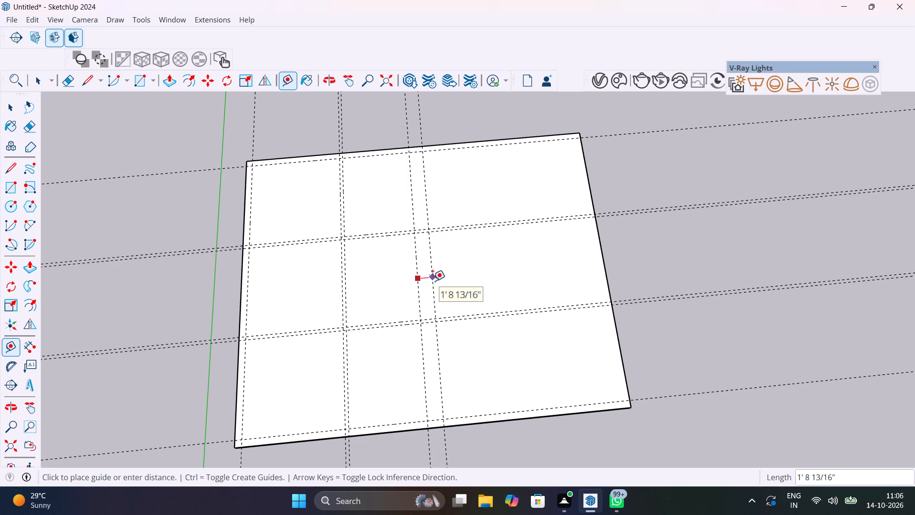
type("4.5\"")
key("Return")
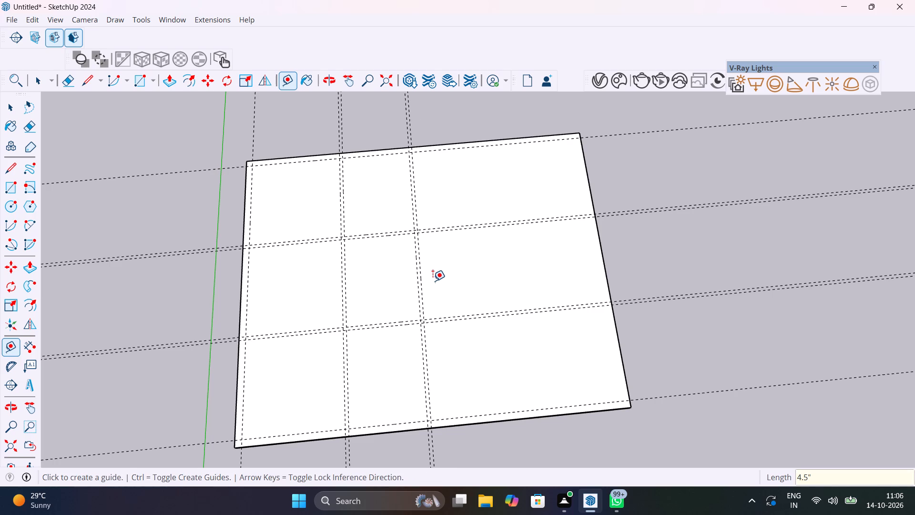
Place a guide 11'10" from the last 4.5" guide, away from the green axis, and another 9" beyond it.
left_click(422, 256)
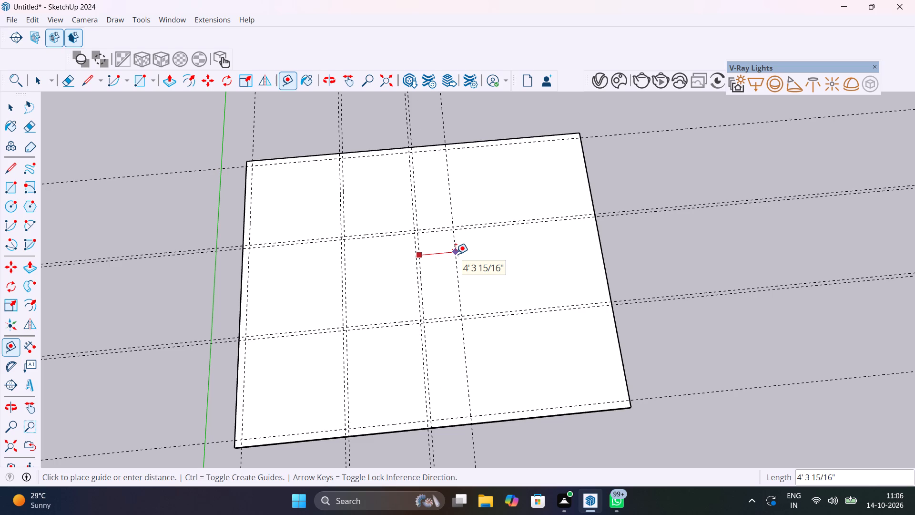
type("11")
type("'10")
key("shift+quotedbl")
key("Return")
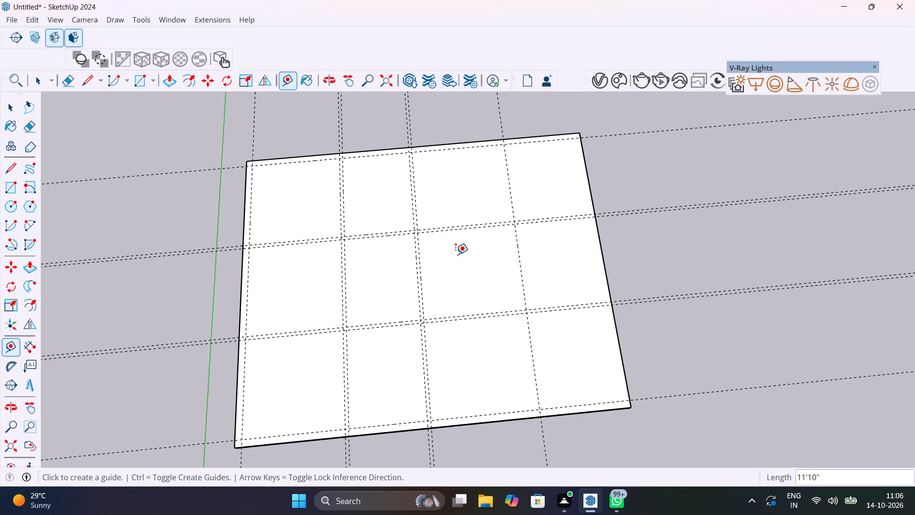
left_click(517, 257)
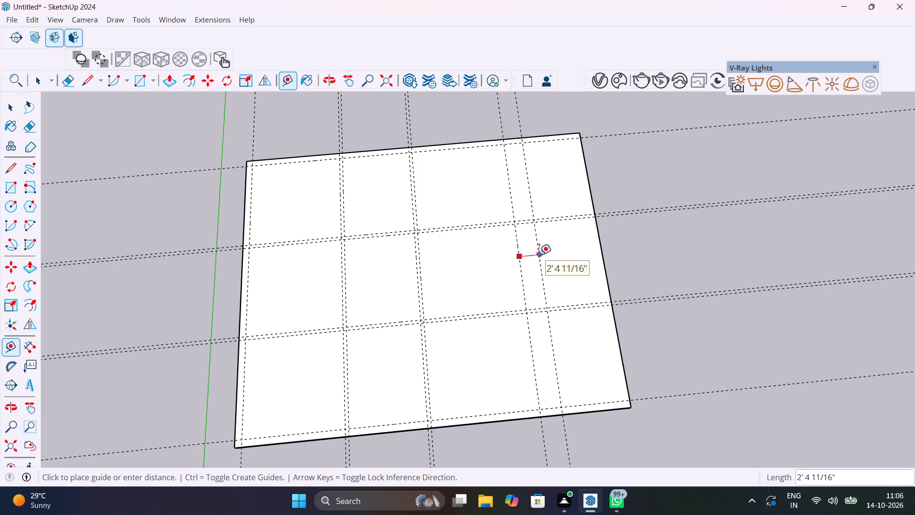
type("9\"")
key("Return")
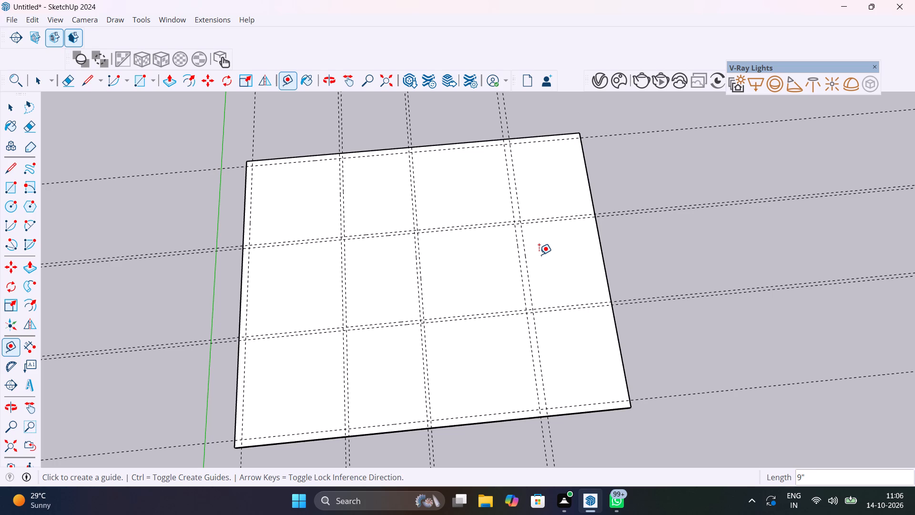
Place a guide 6'6" toward the slab's near edge from the far crosswise 4.5" pair, and another 4.5" beyond it.
left_click(496, 226)
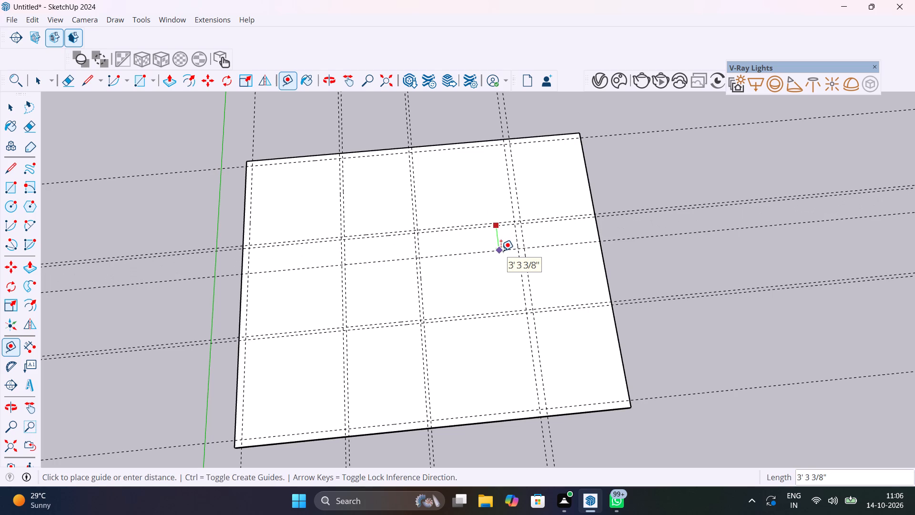
type("6'6\"")
key("Return")
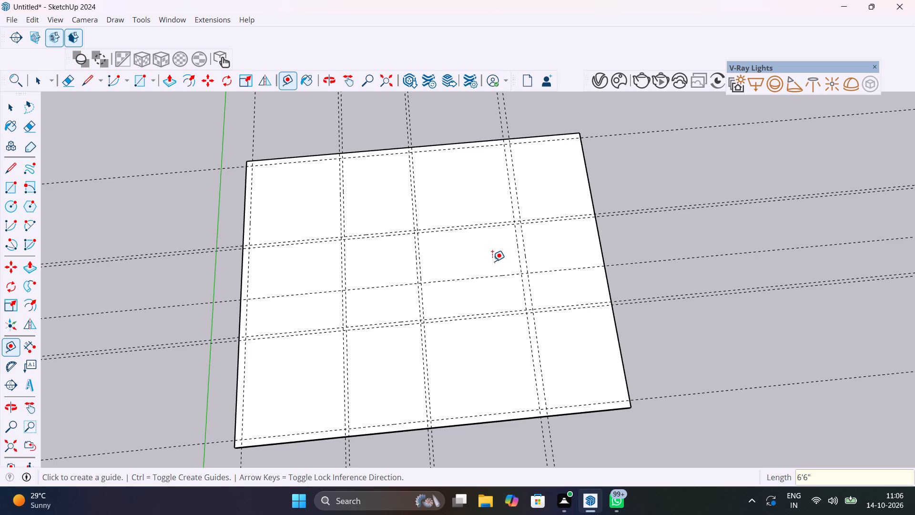
left_click(483, 276)
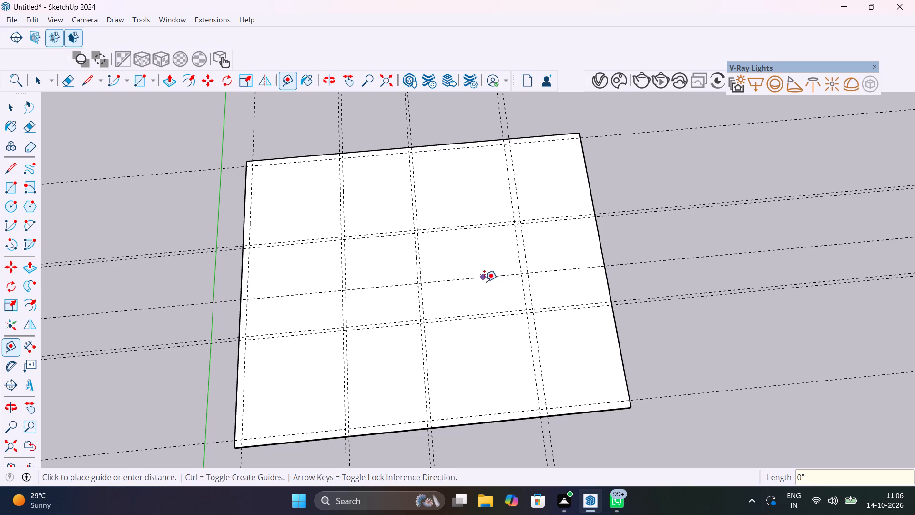
type("4.5\"")
key("Return")
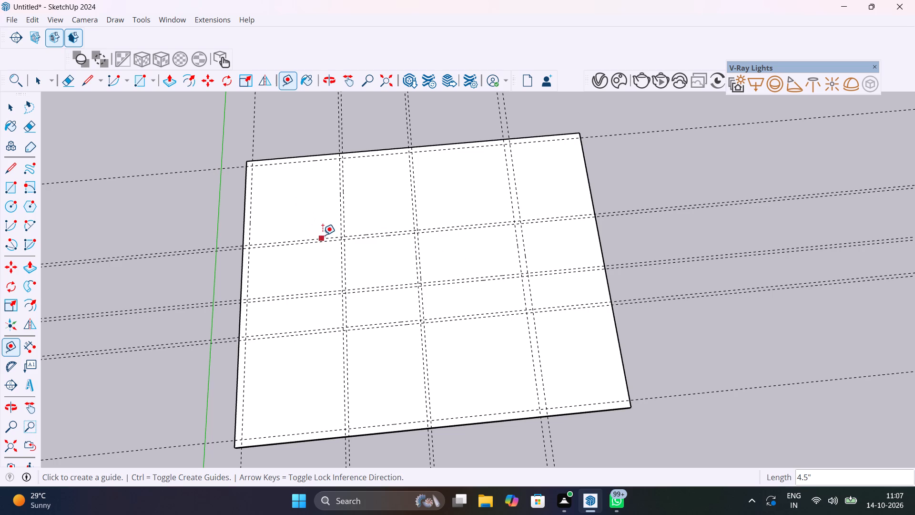
Draw a 33'6 1/2" by 9" wall rectangle along the slab's far edge, from the green-axis side to the outermost 9" guide.
key("space")
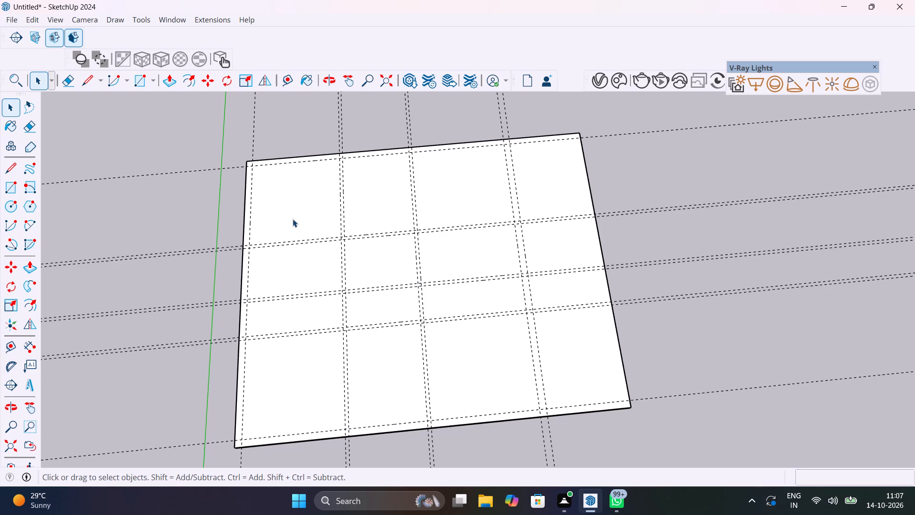
key("r")
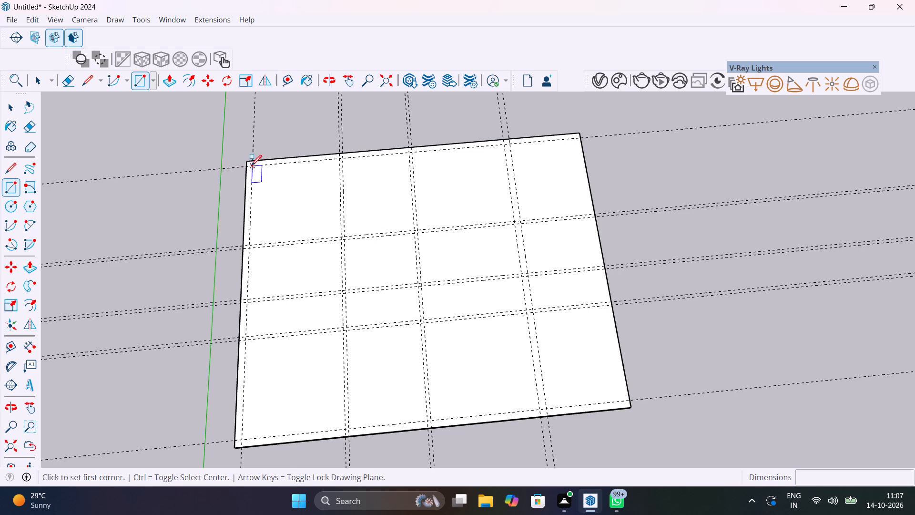
scroll(251, 165, "up", 8)
left_click(240, 168)
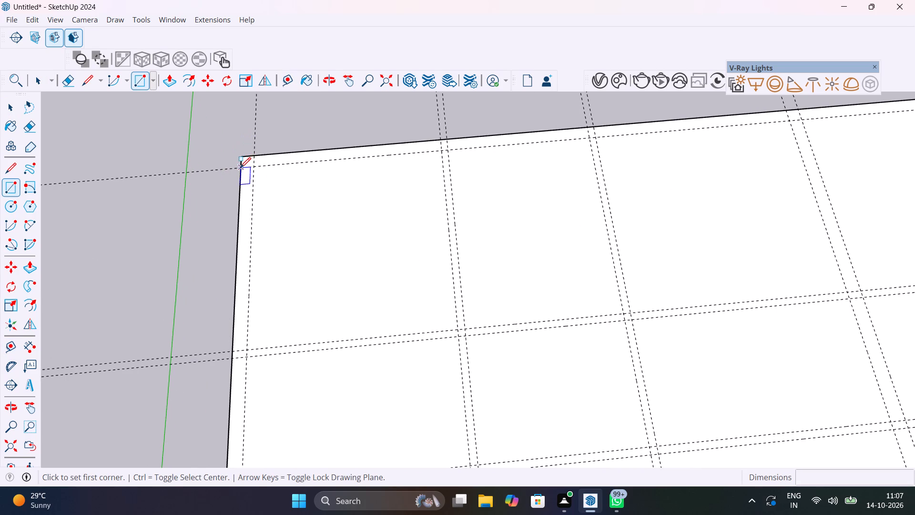
scroll(382, 149, "down", 12)
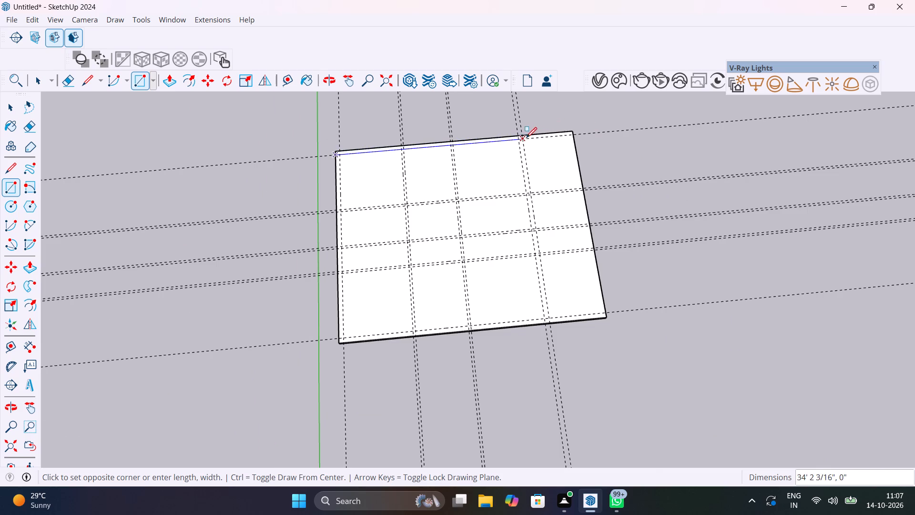
scroll(526, 138, "up", 15)
left_click(508, 127)
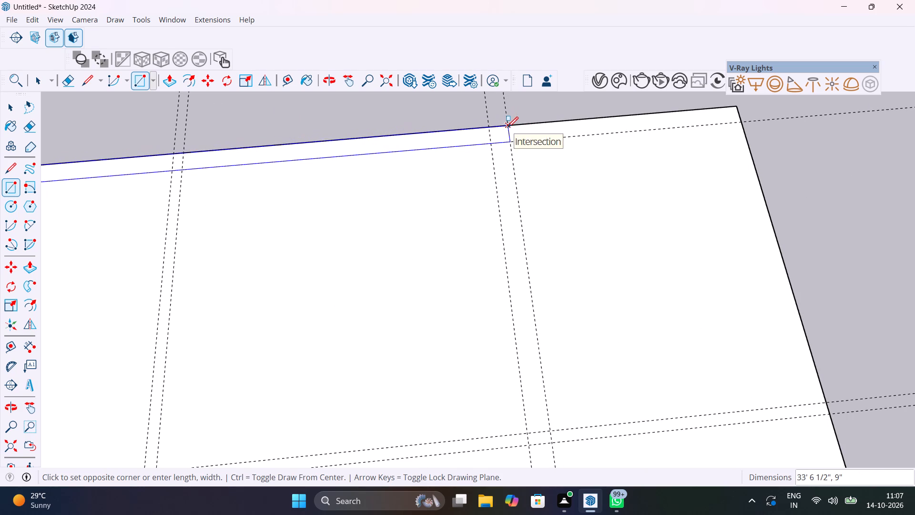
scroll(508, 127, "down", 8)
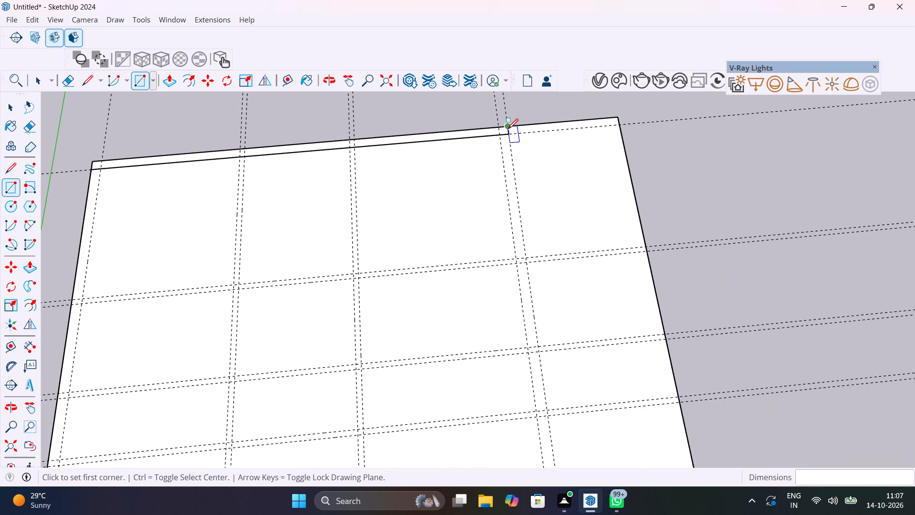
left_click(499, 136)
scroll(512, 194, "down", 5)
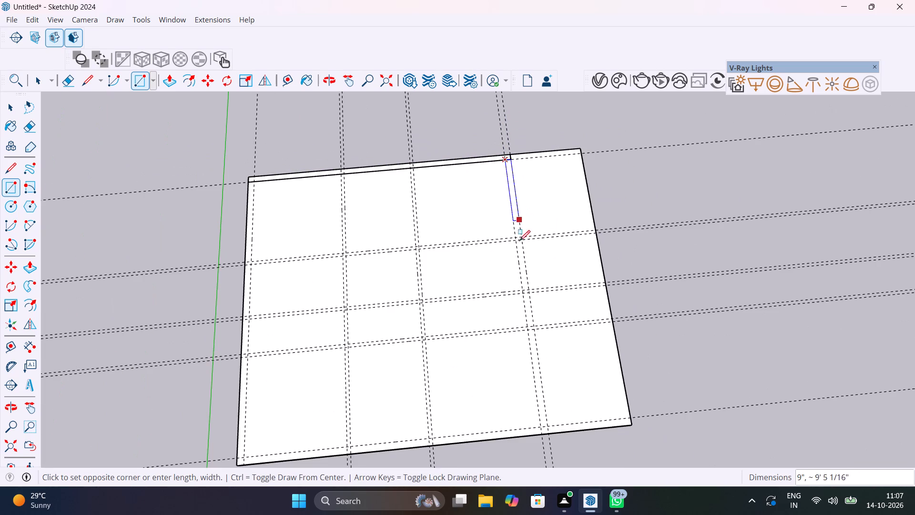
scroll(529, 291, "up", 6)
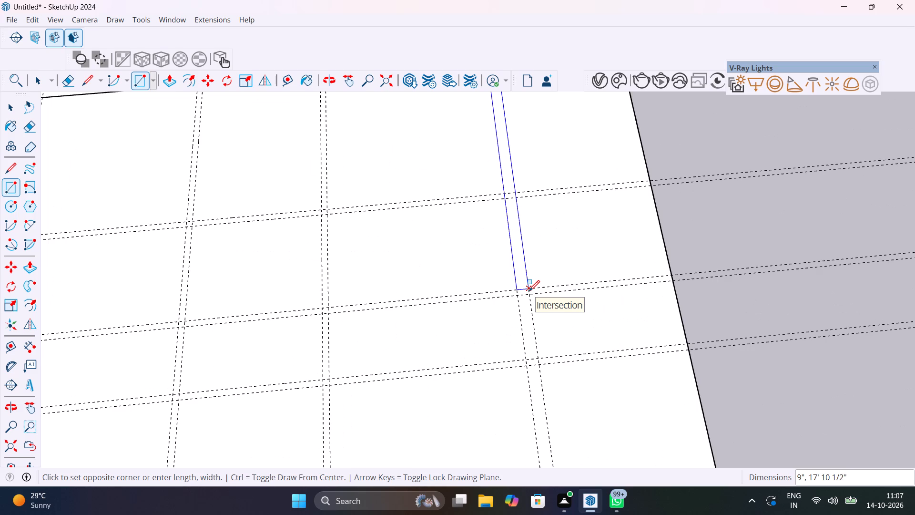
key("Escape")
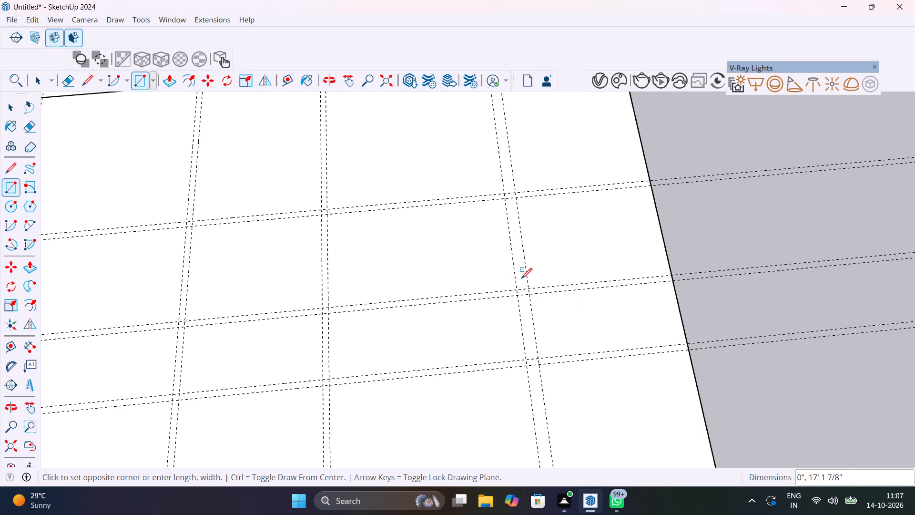
Replace the 4.5" guide beyond the 6'6" guide with one offset 9" from the 6'6" guide, toward the slab's near edge.
scroll(521, 278, "down", 8)
scroll(488, 291, "up", 10)
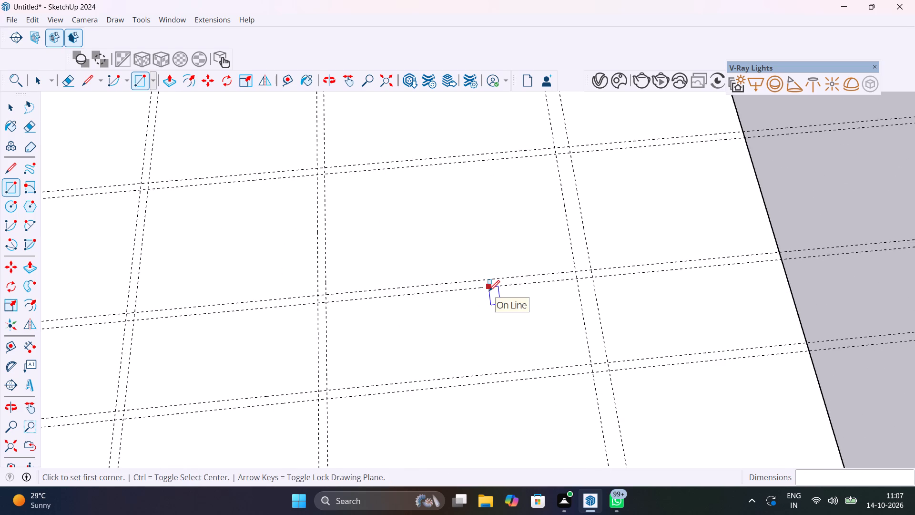
key("space")
left_click(492, 288)
key("Delete")
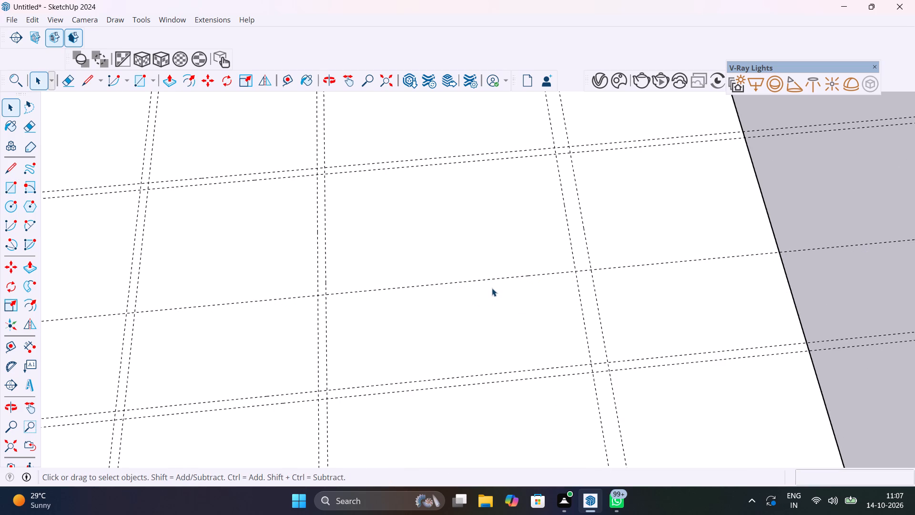
key("t")
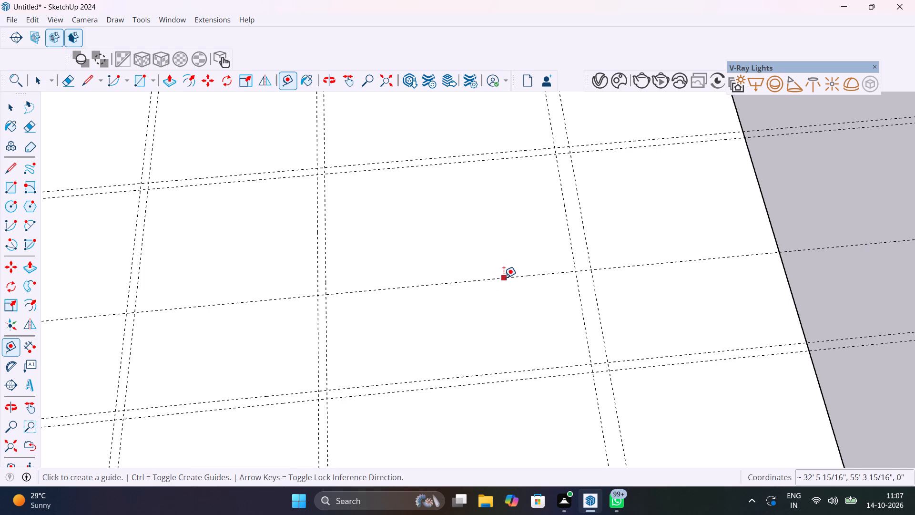
left_click(504, 278)
scroll(509, 295, "down", 5)
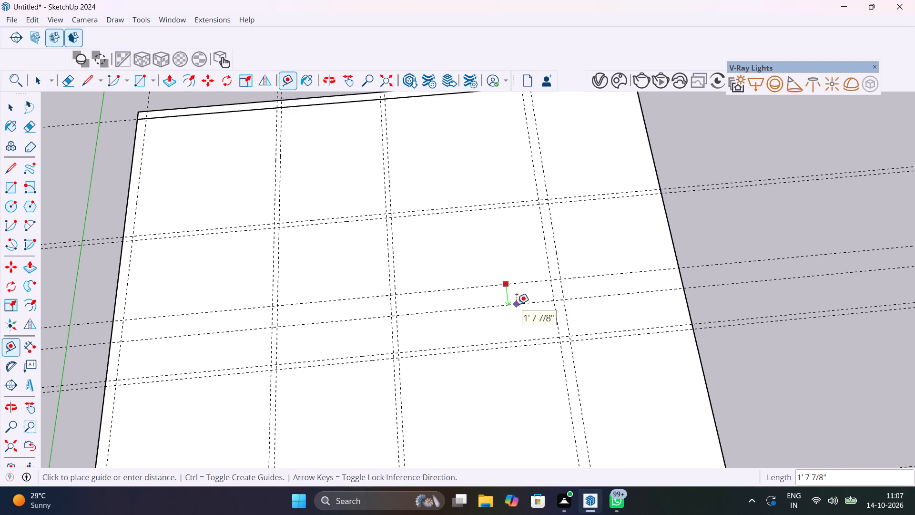
type("9\"")
key("Return")
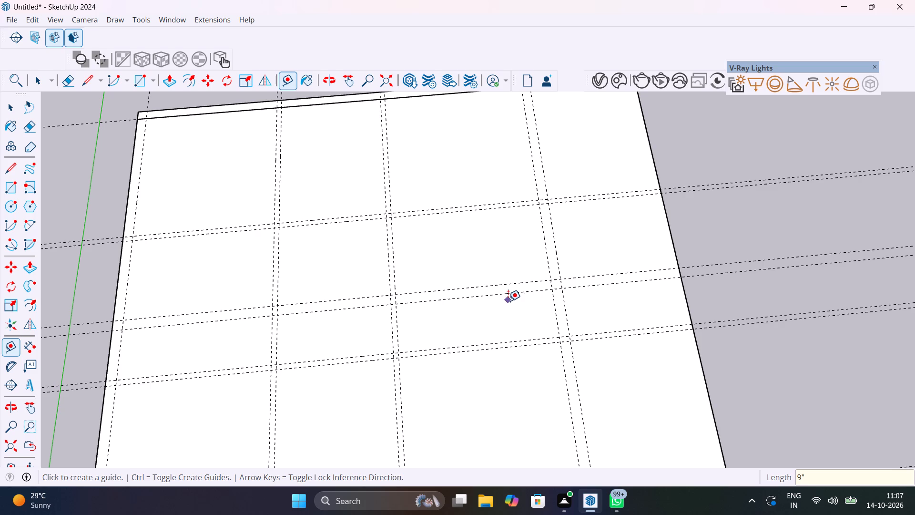
Draw a 9" by 18'7 1/2" wall rectangle from the far wall's inner edge to the new 9" guide, between the outermost guide pair.
scroll(504, 313, "down", 5)
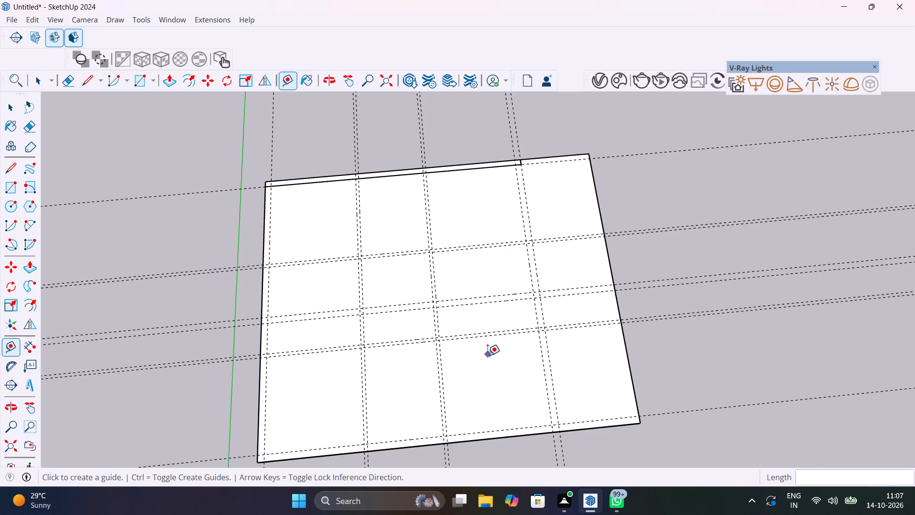
key("r")
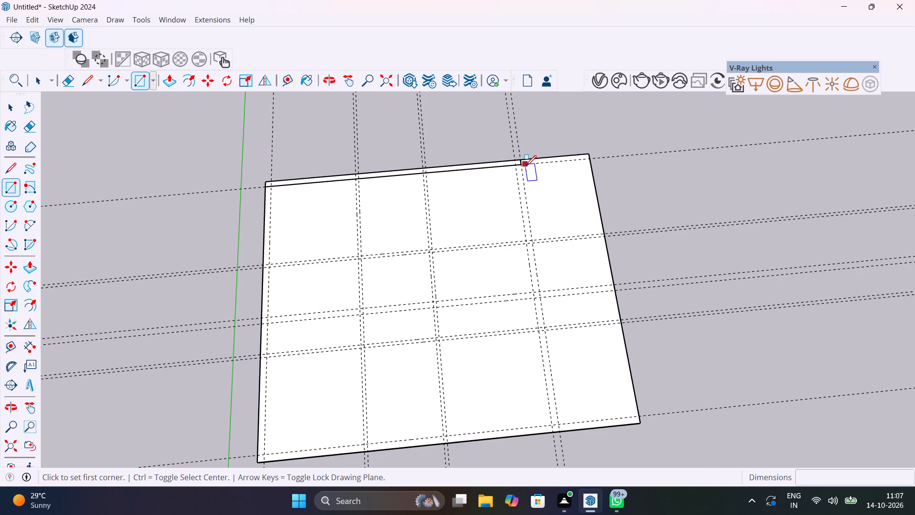
scroll(515, 166, "up", 6)
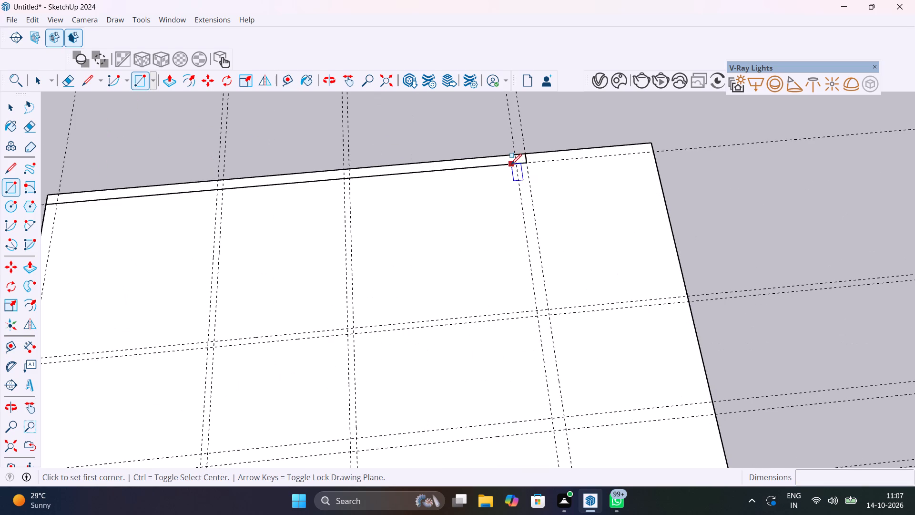
left_click(517, 165)
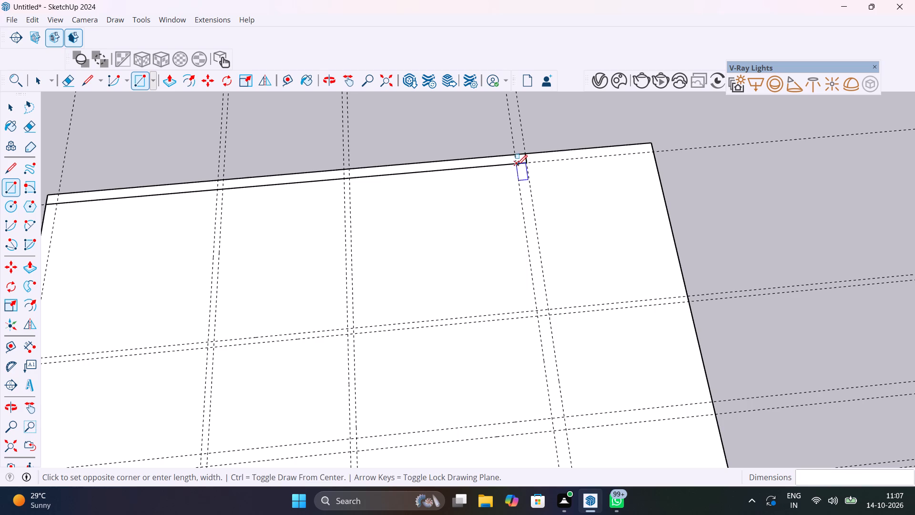
scroll(526, 190, "down", 11)
scroll(538, 273, "up", 11)
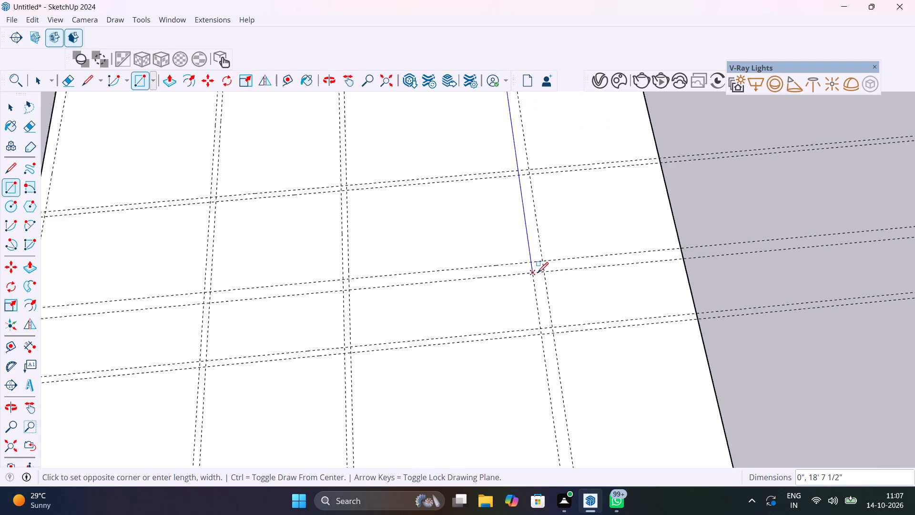
scroll(538, 273, "up", 1)
left_click(544, 273)
scroll(538, 281, "down", 8)
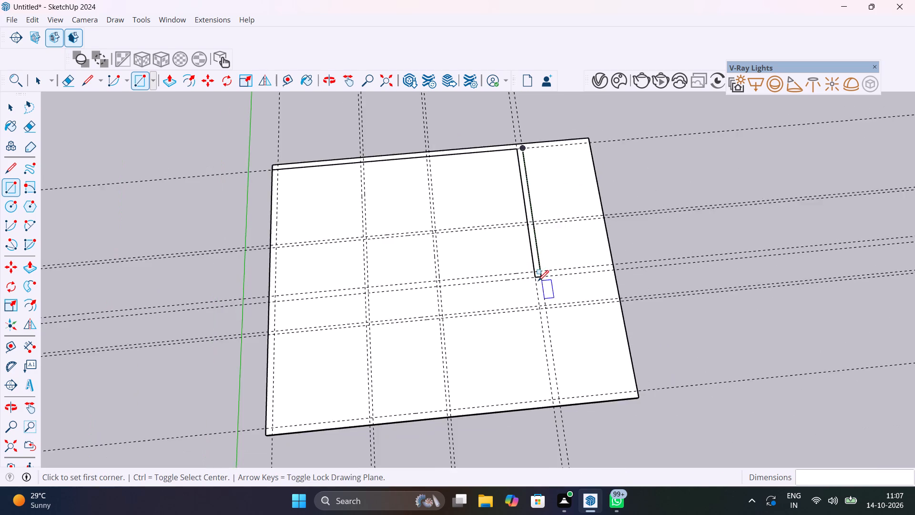
Draw a 9" by 34'6" wall rectangle along the slab's green-axis side, from the far wall's inner edge to the slab's near edge.
scroll(538, 281, "down", 5)
scroll(508, 274, "up", 6)
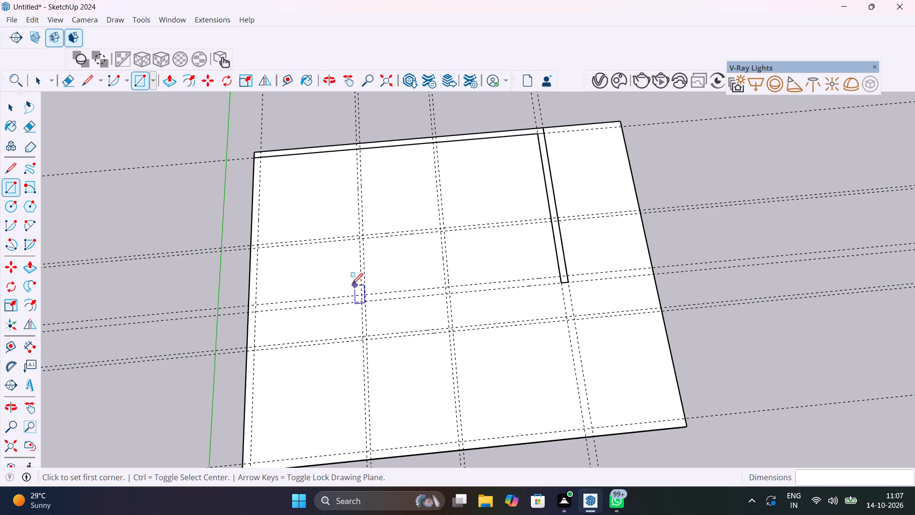
scroll(264, 250, "up", 11)
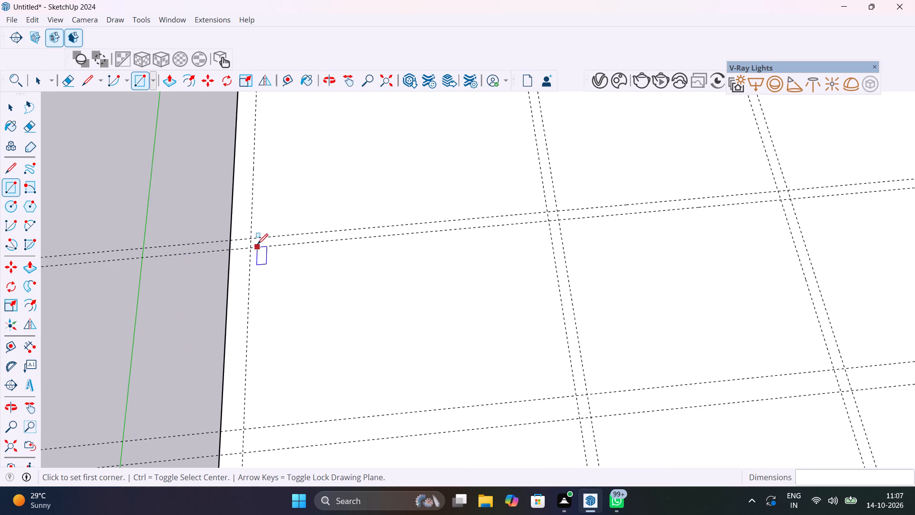
scroll(258, 257, "down", 13)
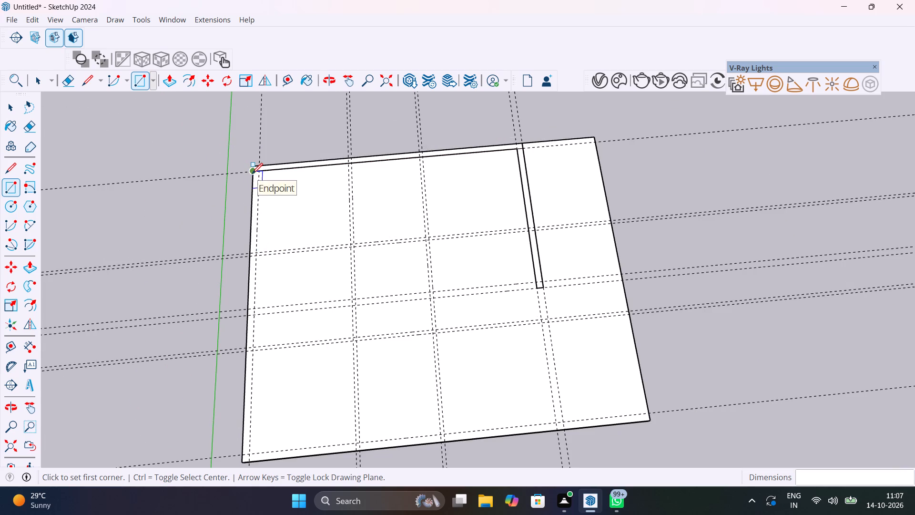
left_click(260, 174)
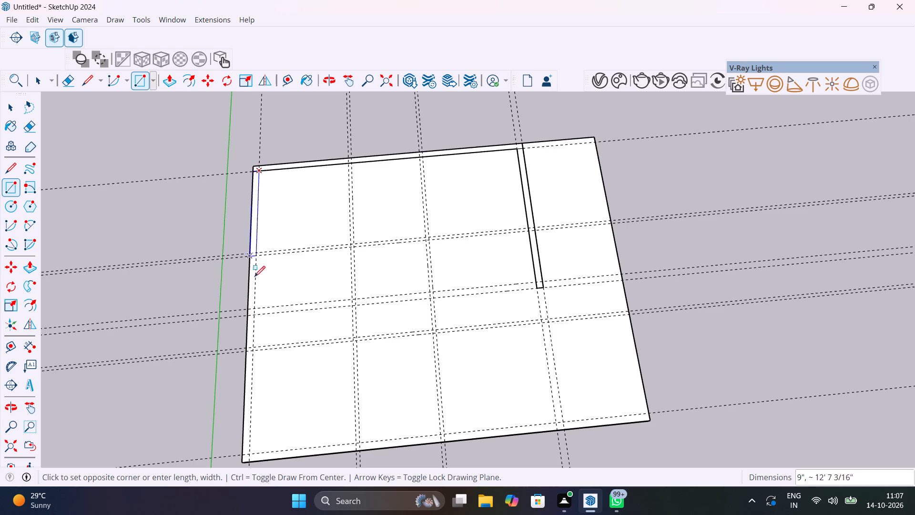
scroll(259, 305, "down", 7)
scroll(258, 378, "up", 17)
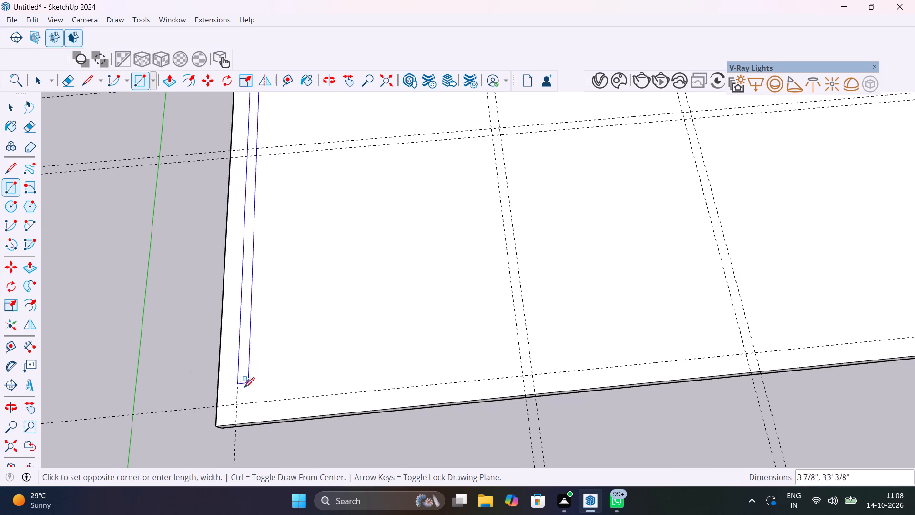
left_click(221, 424)
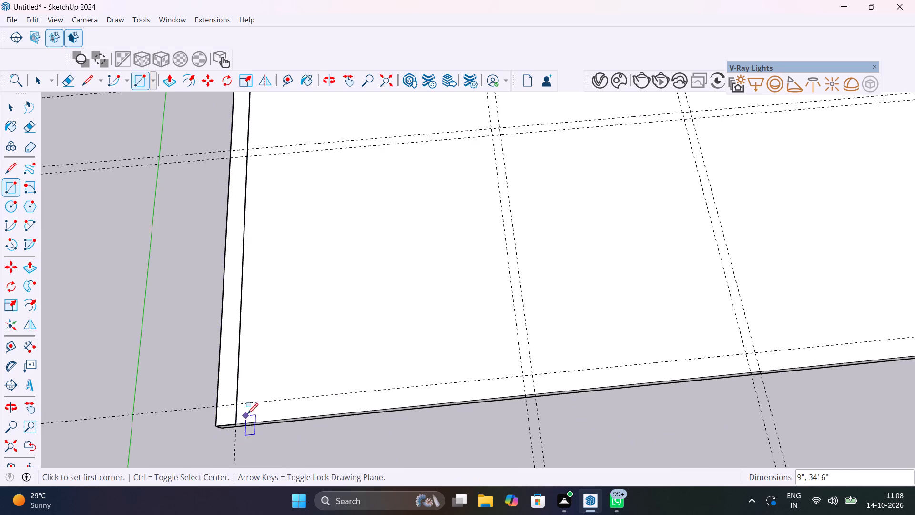
Draw a 4 1/2" by 11'4 1/2" wall rectangle from the green-axis side wall along the far crosswise 4.5" guide pair.
scroll(249, 412, "down", 12)
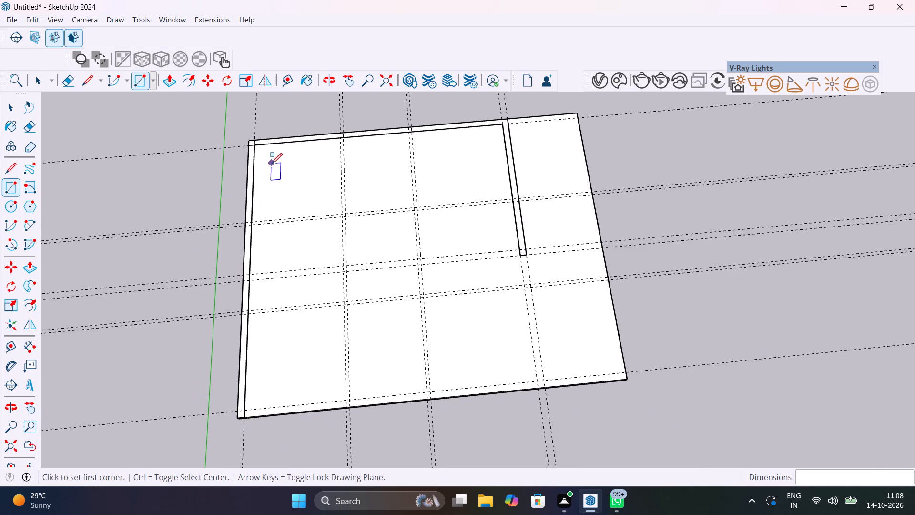
scroll(284, 190, "up", 10)
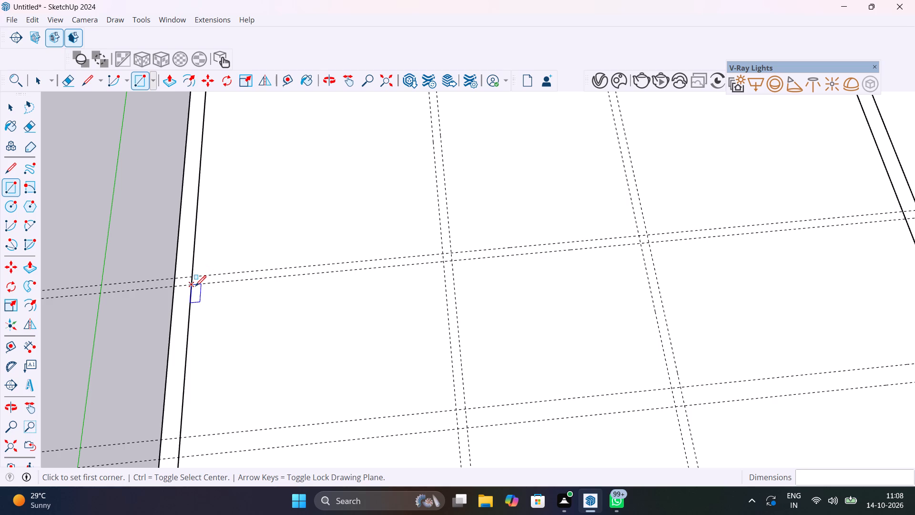
left_click(195, 286)
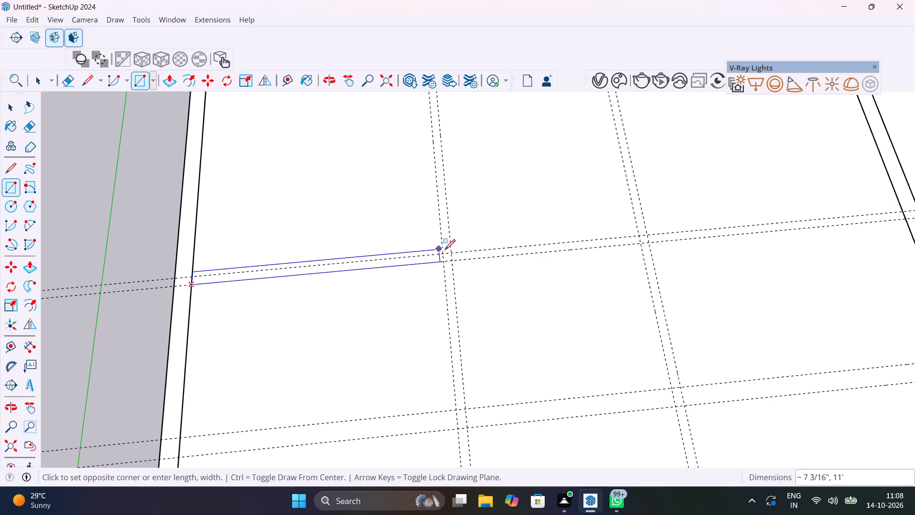
scroll(447, 253, "up", 8)
left_click(456, 253)
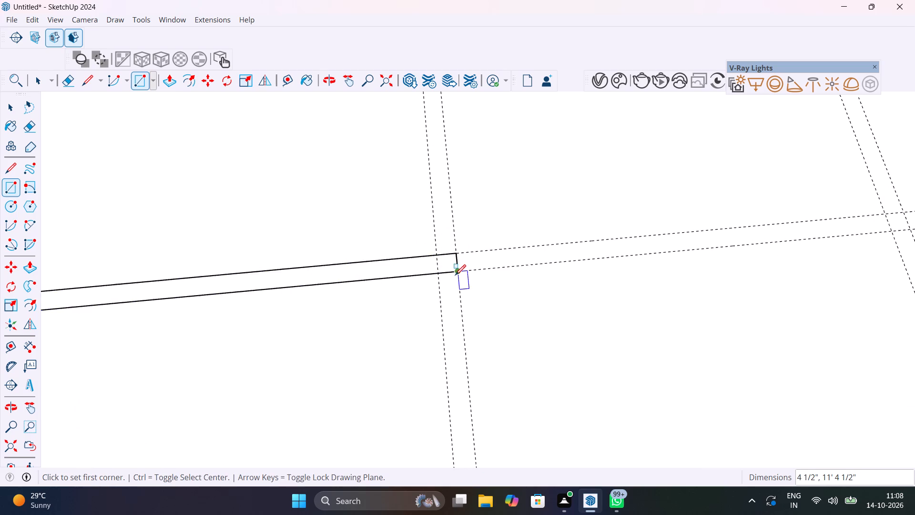
Draw a 4 1/2" by 11' wall rectangle from the far wall to the new crosswise wall, closing the far corner room by the green axis.
scroll(455, 275, "down", 16)
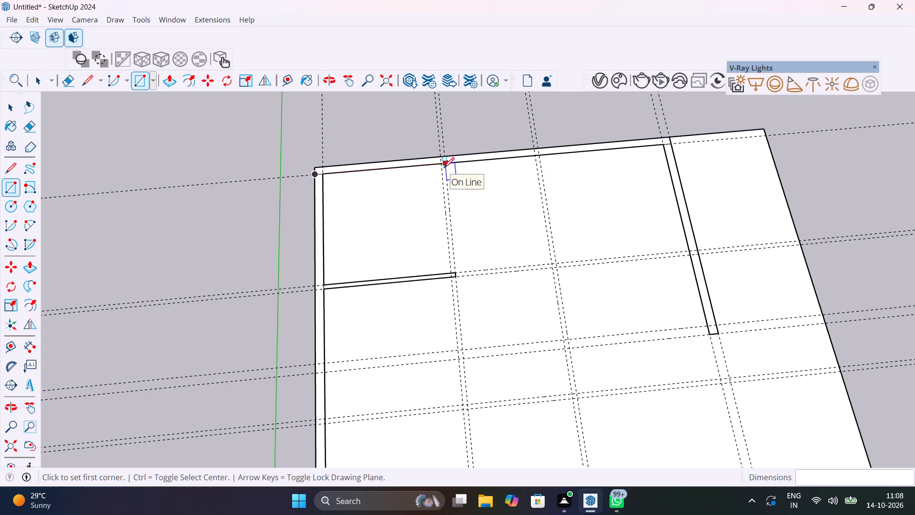
scroll(446, 158, "up", 10)
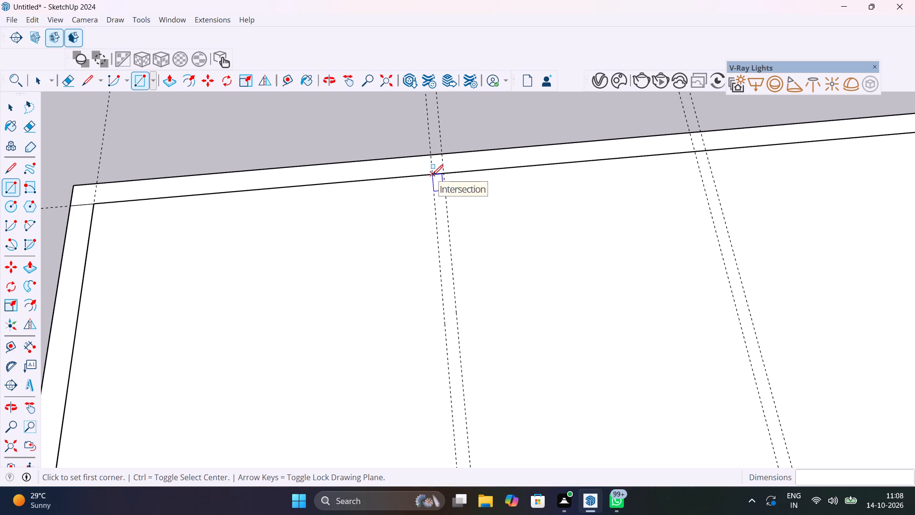
left_click(432, 175)
scroll(483, 291, "down", 12)
scroll(484, 360, "up", 7)
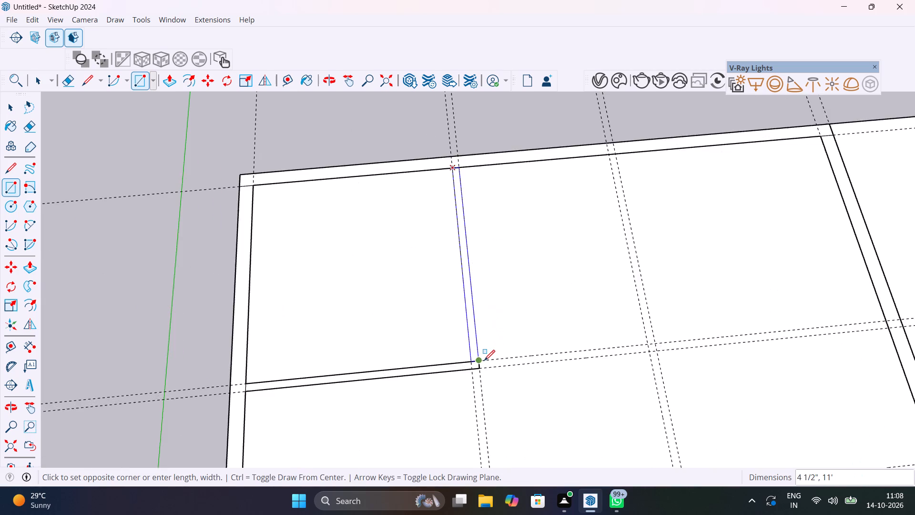
scroll(484, 360, "up", 10)
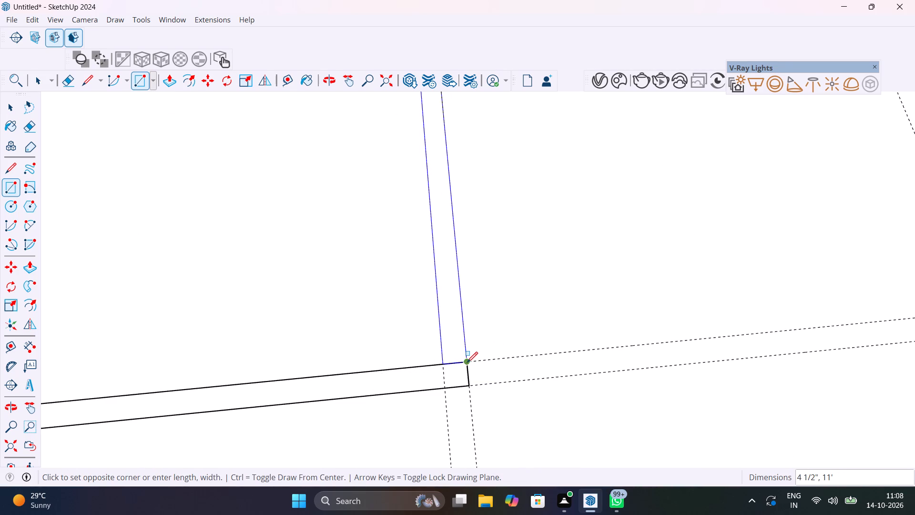
left_click(467, 362)
Draw a 4 1/2" by 11'4 1/2" wall rectangle from the green-axis side wall along the near crosswise 4.5" guide pair.
scroll(468, 363, "down", 15)
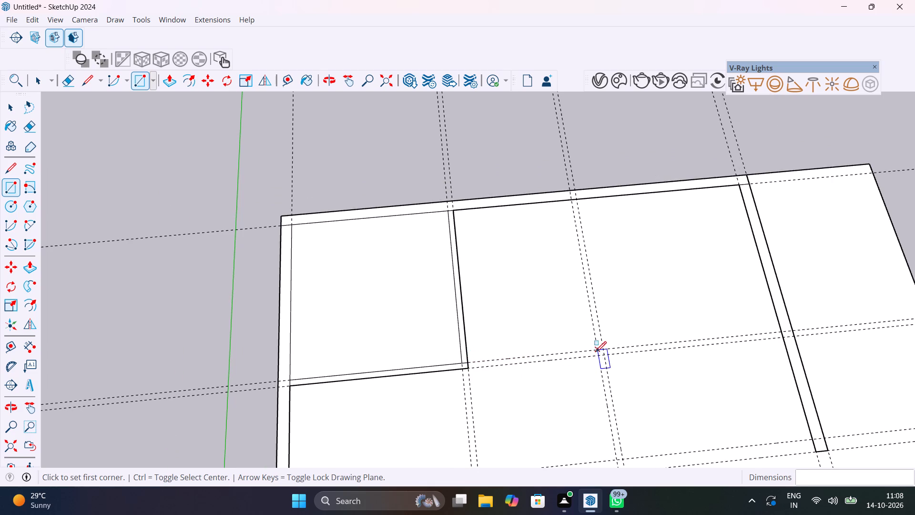
scroll(596, 351, "up", 6)
scroll(596, 351, "down", 6)
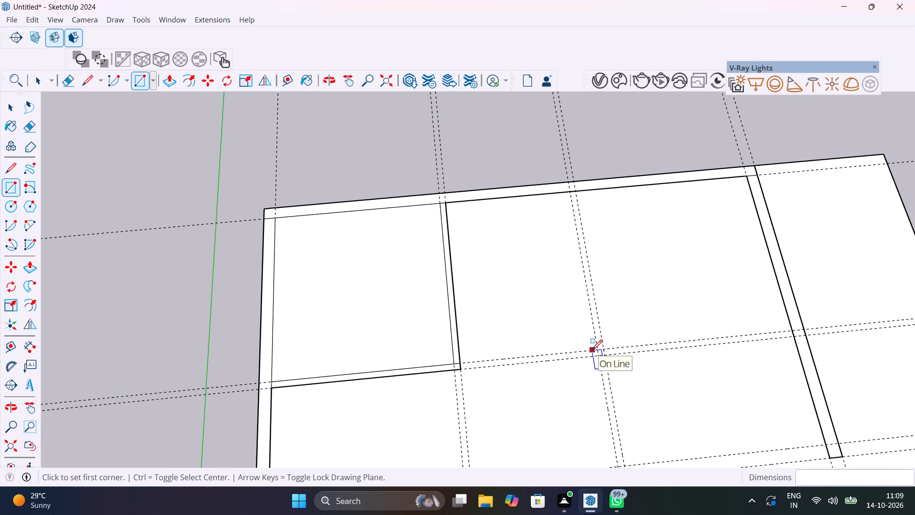
scroll(564, 348, "down", 7)
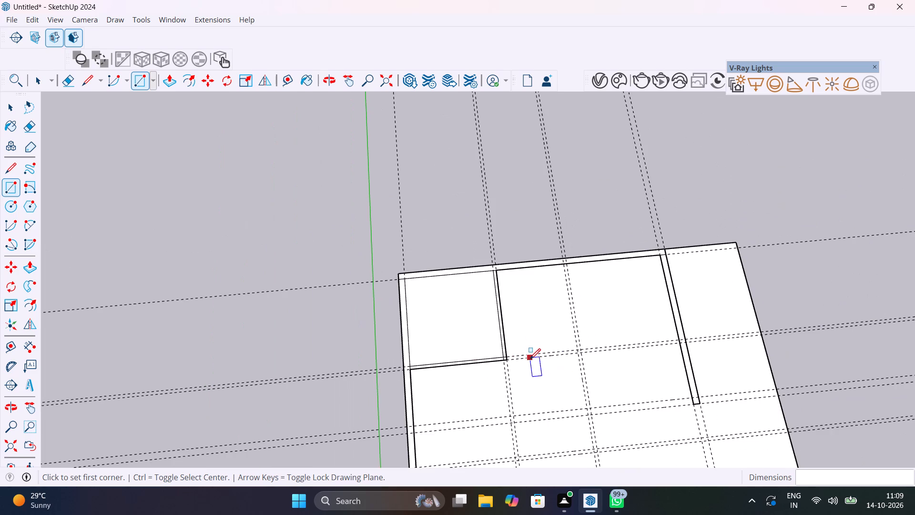
middle_click_drag(529, 359, 451, 245)
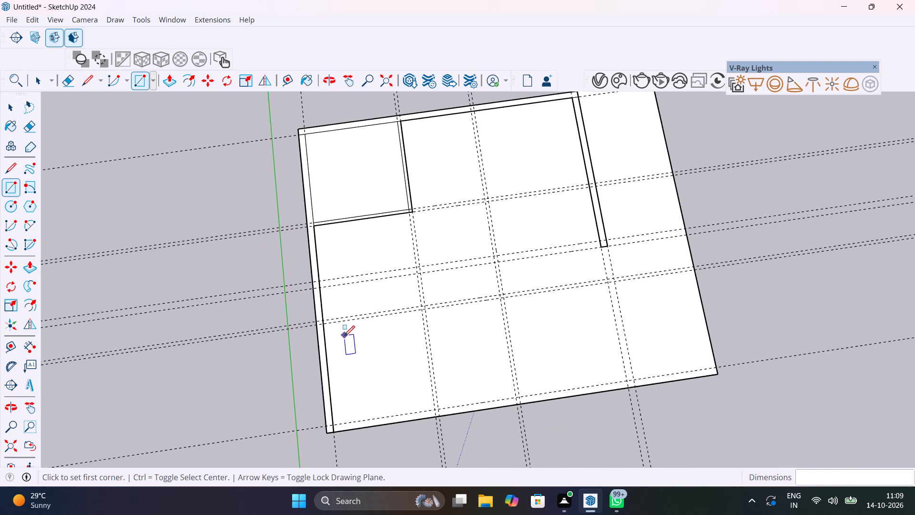
scroll(329, 320, "up", 11)
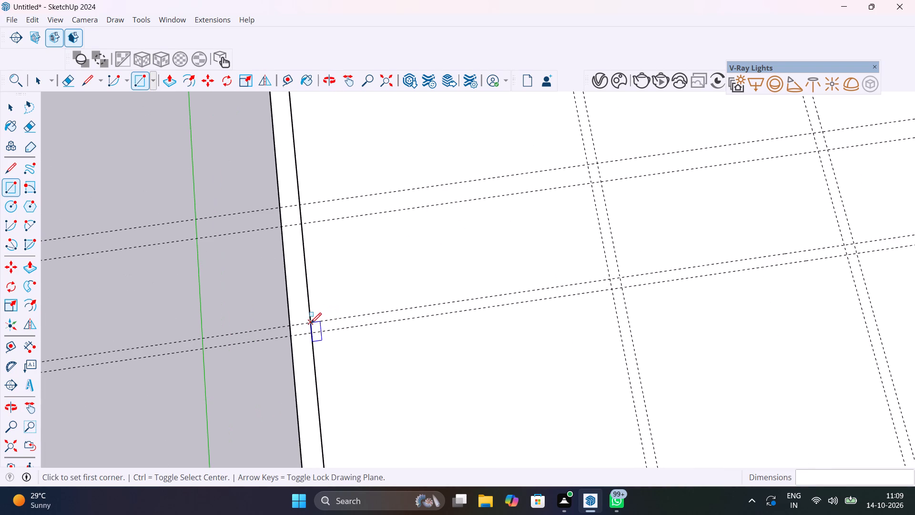
left_click(311, 323)
left_click(621, 287)
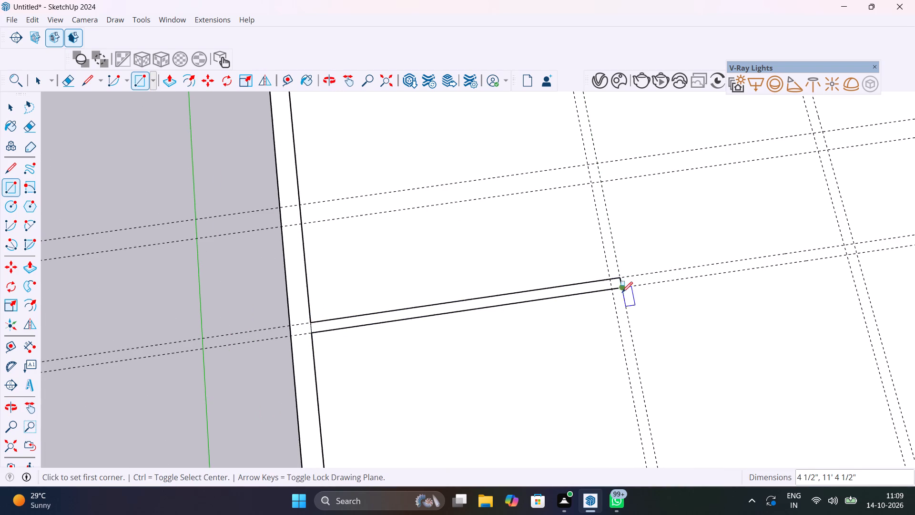
Draw a 4 1/2" by 11' wall rectangle from the near crosswise wall's end to the 9" guide along the slab's near edge.
scroll(631, 302, "down", 8)
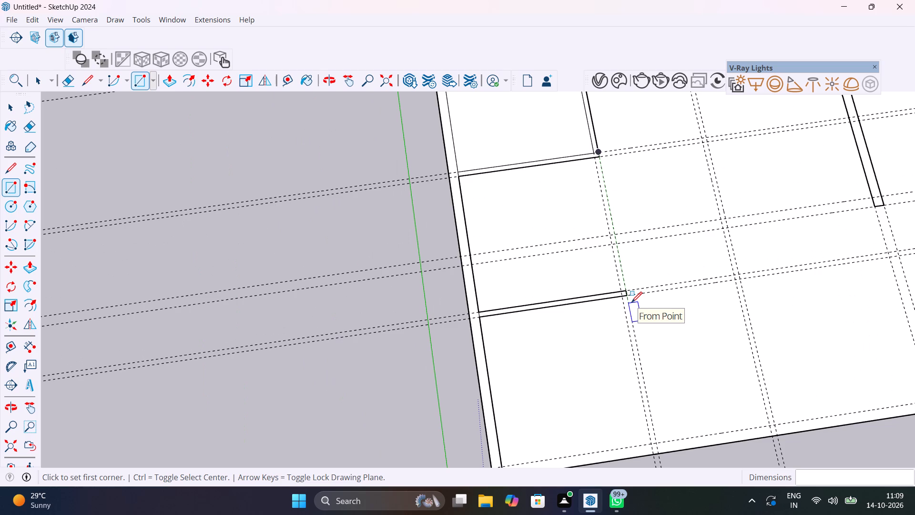
middle_click_drag(653, 428, 553, 322)
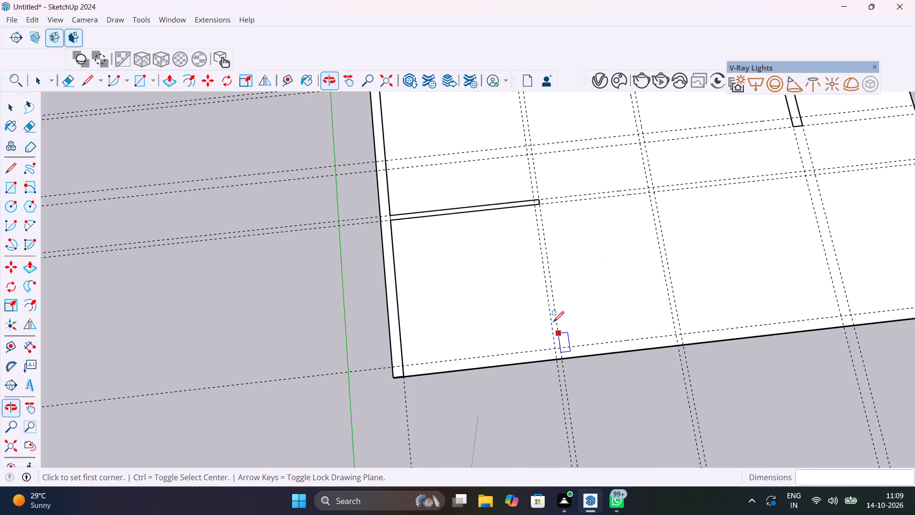
scroll(531, 207, "up", 5)
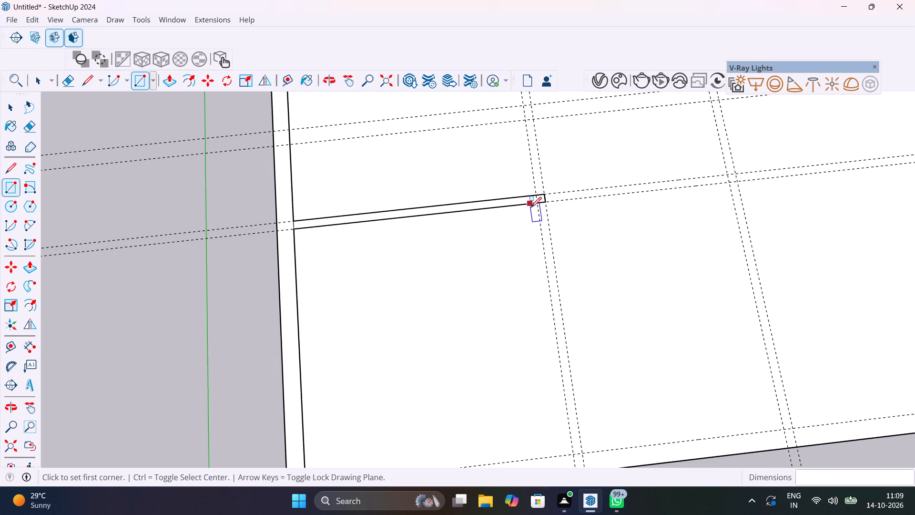
left_click(537, 206)
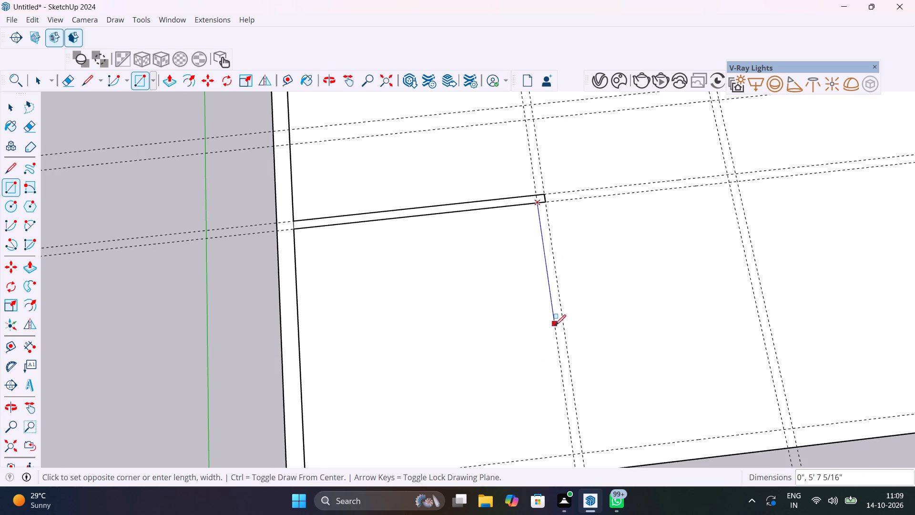
scroll(555, 326, "down", 6)
scroll(570, 397, "up", 6)
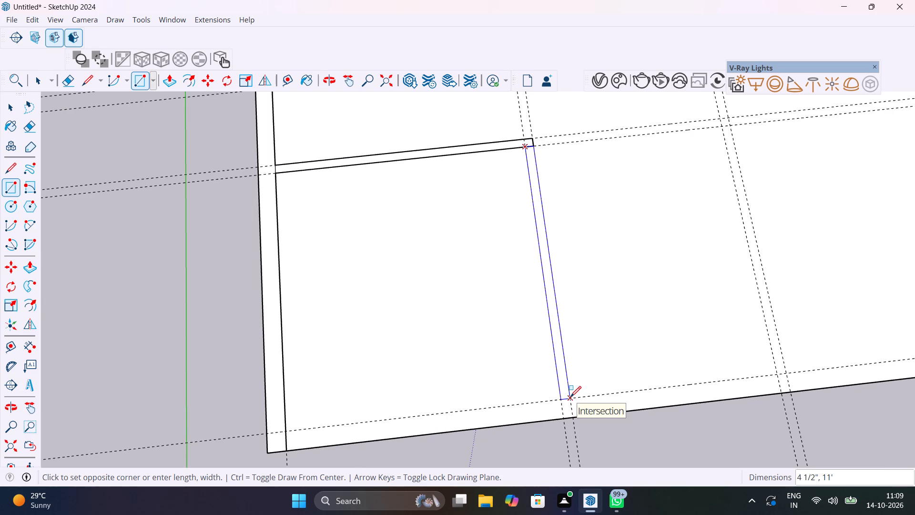
scroll(570, 397, "up", 4)
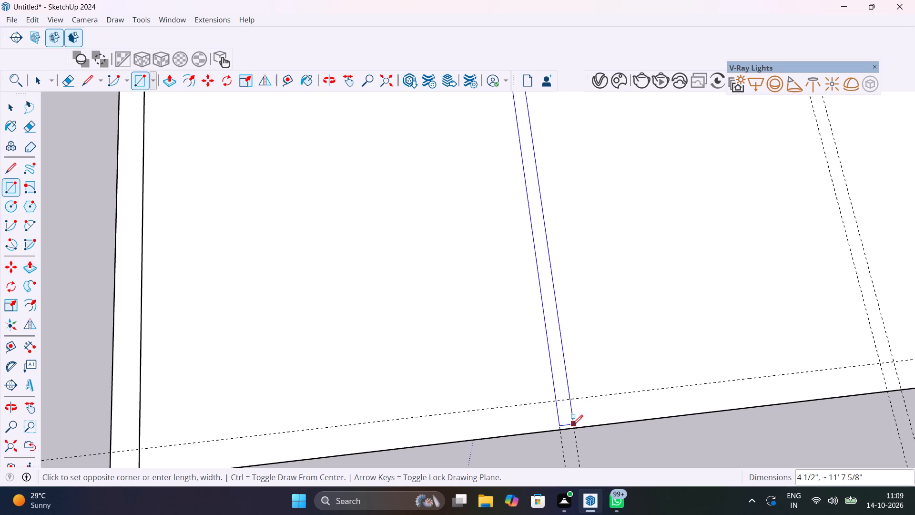
left_click(566, 399)
Draw a 4 1/2" by 11'4 1/2" wall rectangle from the far wall along the middle lengthwise guide pair, through the far crosswise pair.
scroll(585, 398, "down", 13)
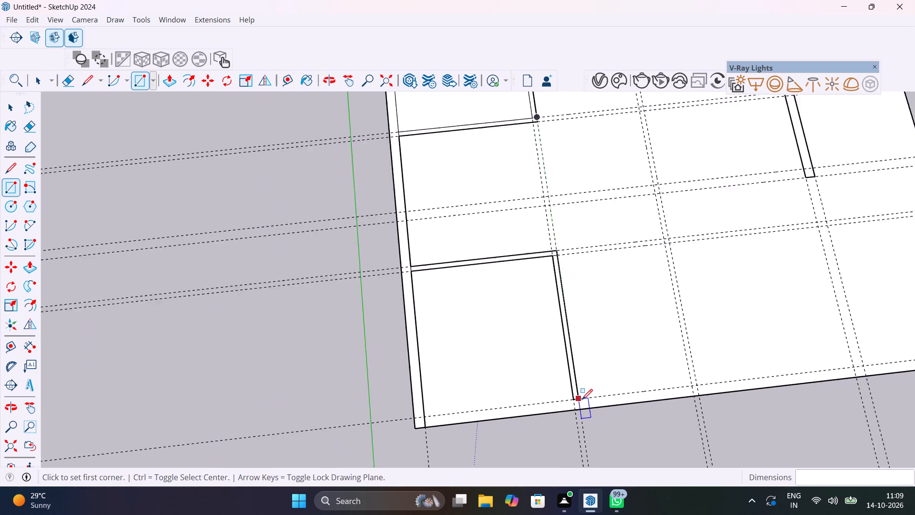
middle_click_drag(601, 389, 513, 237)
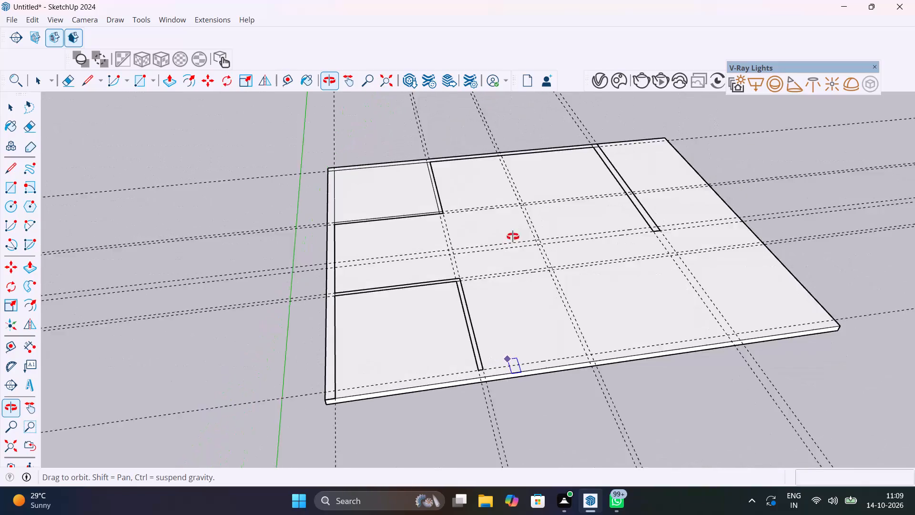
middle_click_drag(513, 237, 590, 157)
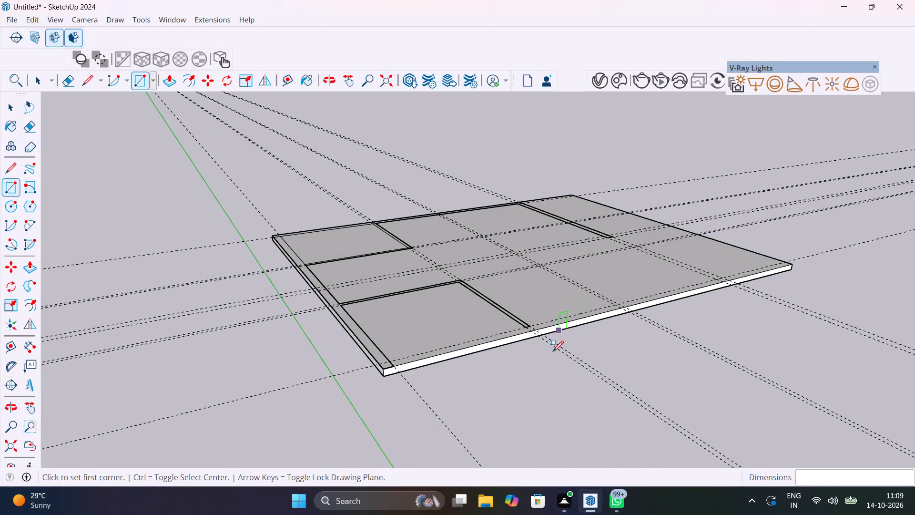
middle_click_drag(597, 359, 518, 486)
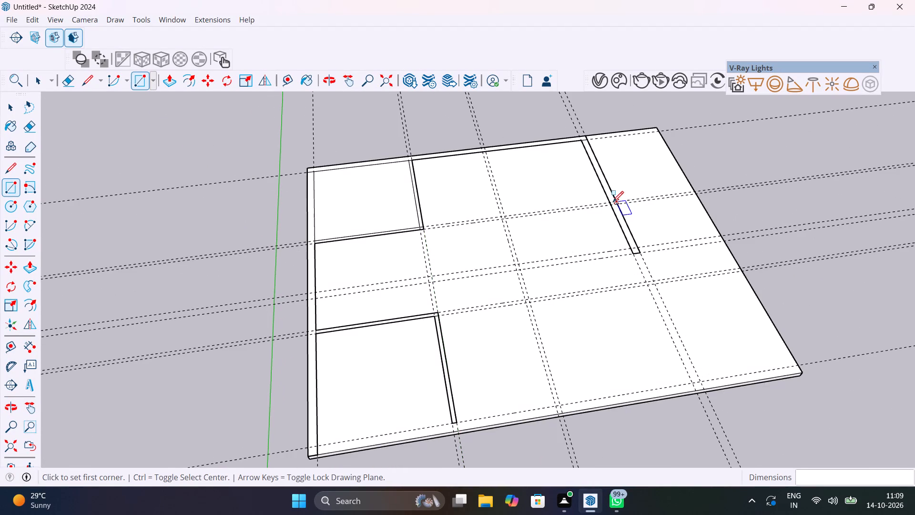
scroll(607, 197, "up", 3)
middle_click_drag(522, 202, 510, 300)
scroll(510, 300, "up", 1)
middle_click_drag(463, 149, 474, 197)
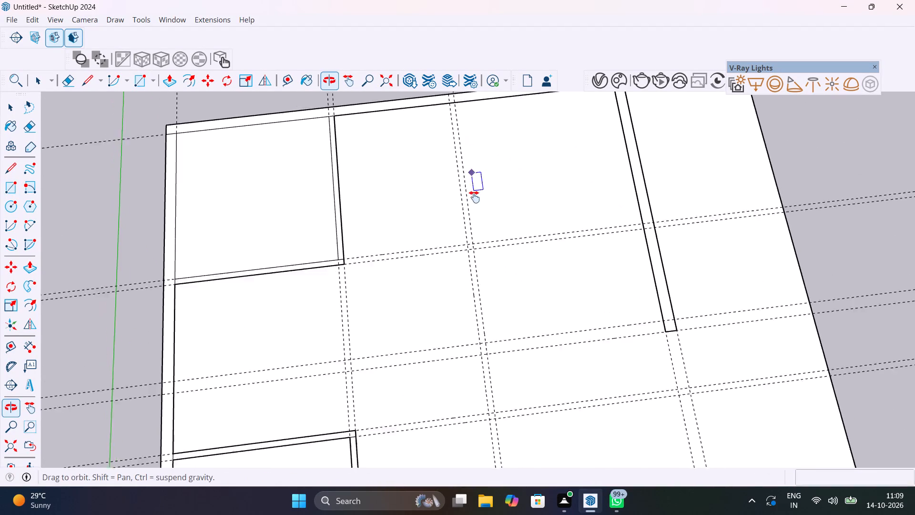
middle_click_drag(474, 197, 476, 274)
scroll(458, 176, "up", 7)
left_click(449, 224)
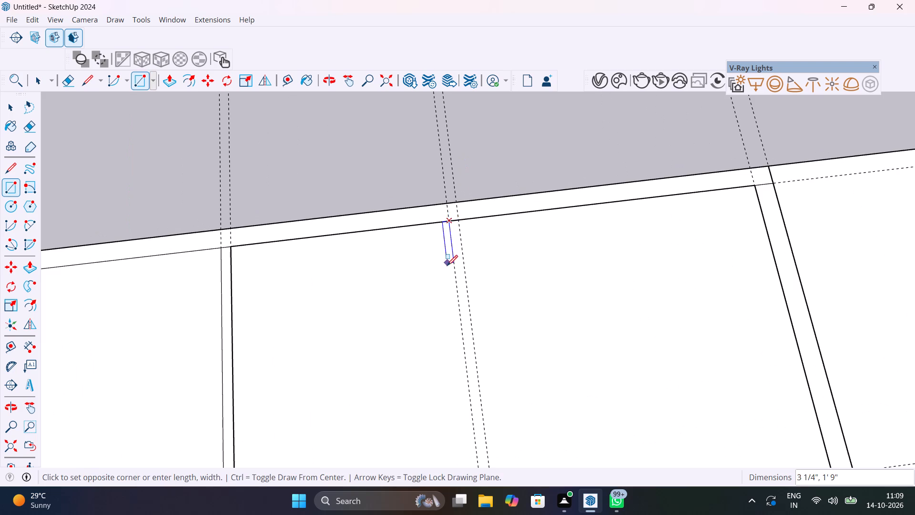
scroll(447, 266, "down", 9)
scroll(467, 365, "up", 5)
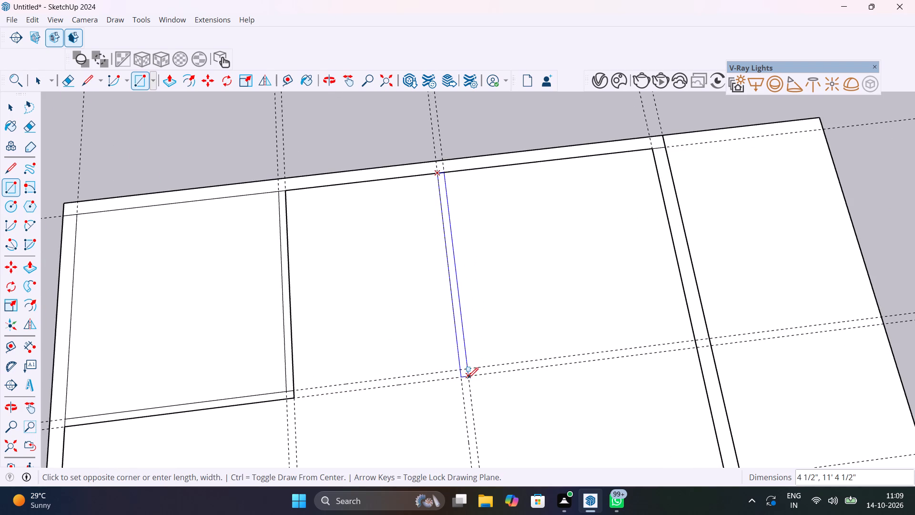
left_click(468, 378)
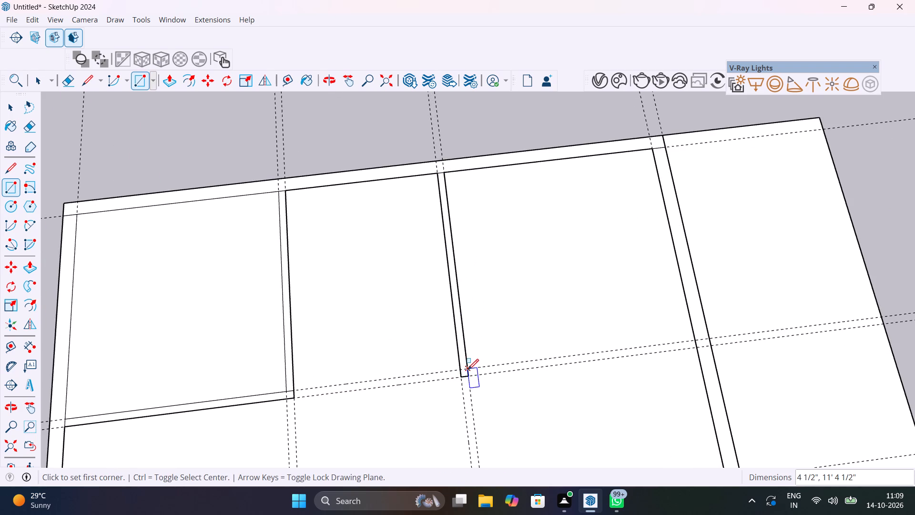
Draw a 4 1/2" by 11'10" wall rectangle along the far crosswise guide pair, from the middle lengthwise wall to the lengthwise wall farthest from the green axis.
left_click(468, 367)
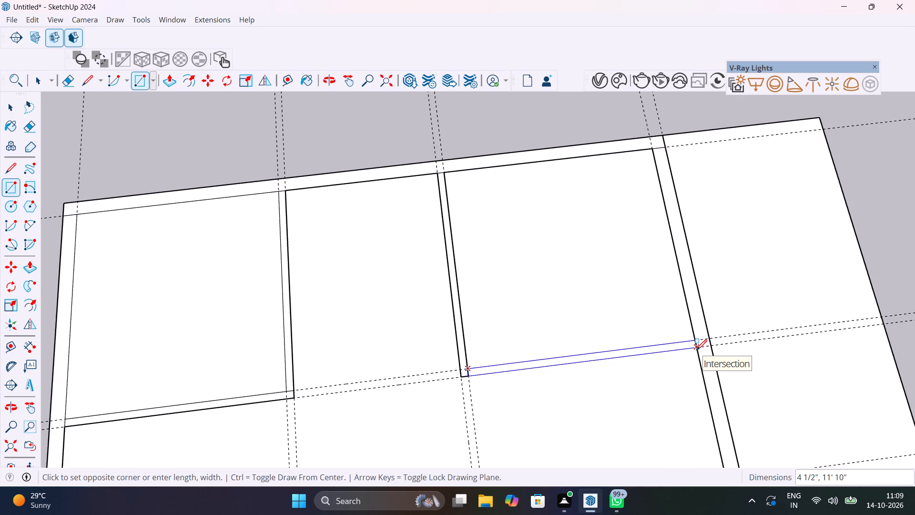
left_click(696, 350)
Draw a 4 1/2" by 7'3" wall rectangle along the middle lengthwise guide pair, from the far crosswise pair through the middle 9" crosswise pair.
scroll(631, 354, "down", 12)
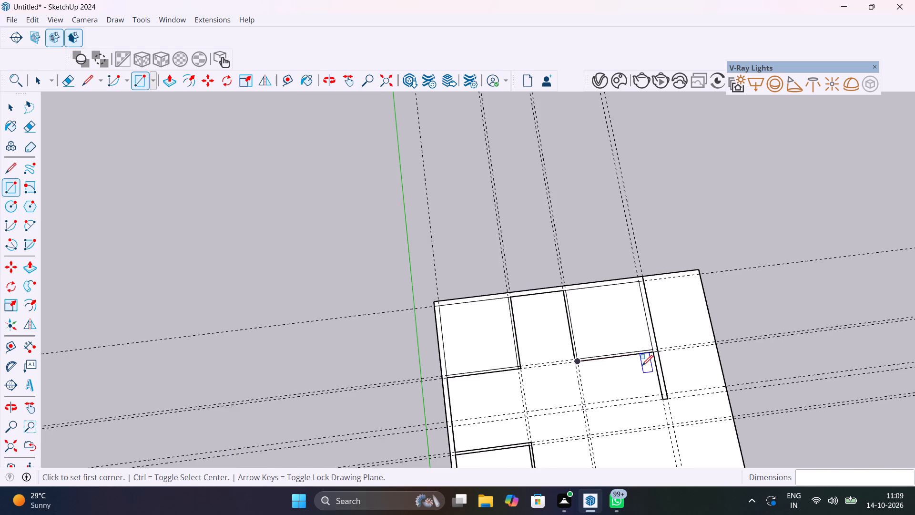
middle_click_drag(641, 365, 575, 252)
scroll(575, 252, "up", 1)
scroll(525, 294, "up", 10)
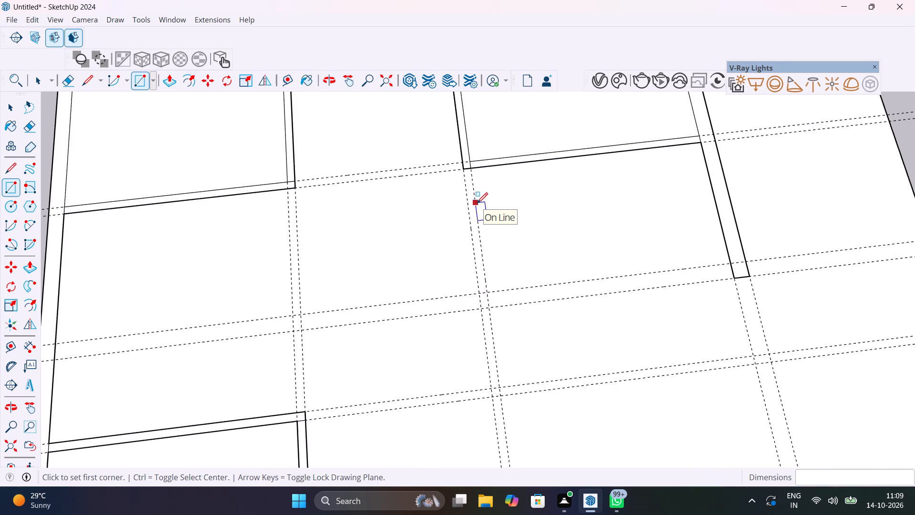
left_click(462, 170)
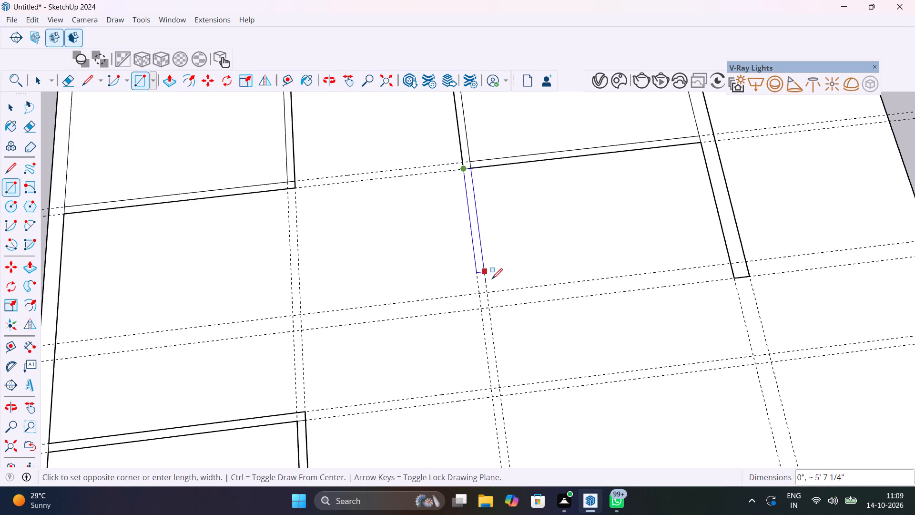
left_click(491, 306)
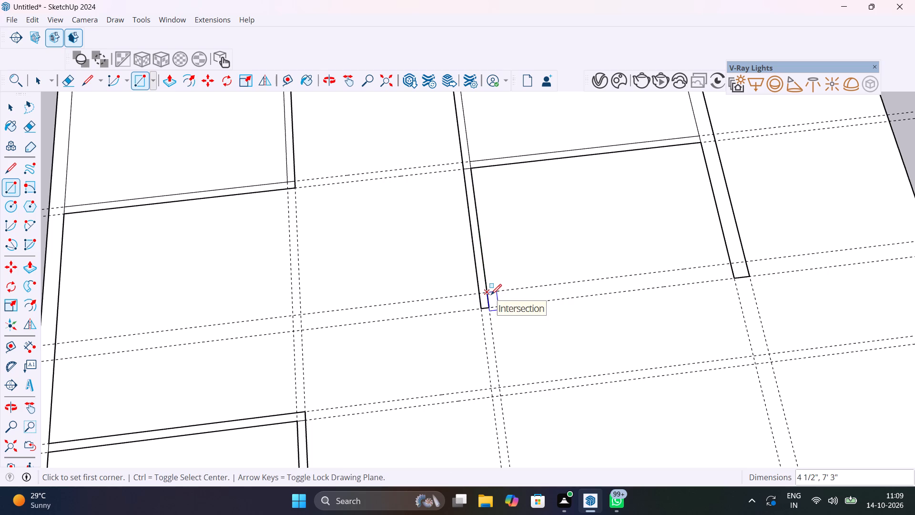
Draw a 9" by 11'10" wall rectangle along the middle crosswise guide pair, joining the ends of the two lengthwise walls.
left_click(488, 293)
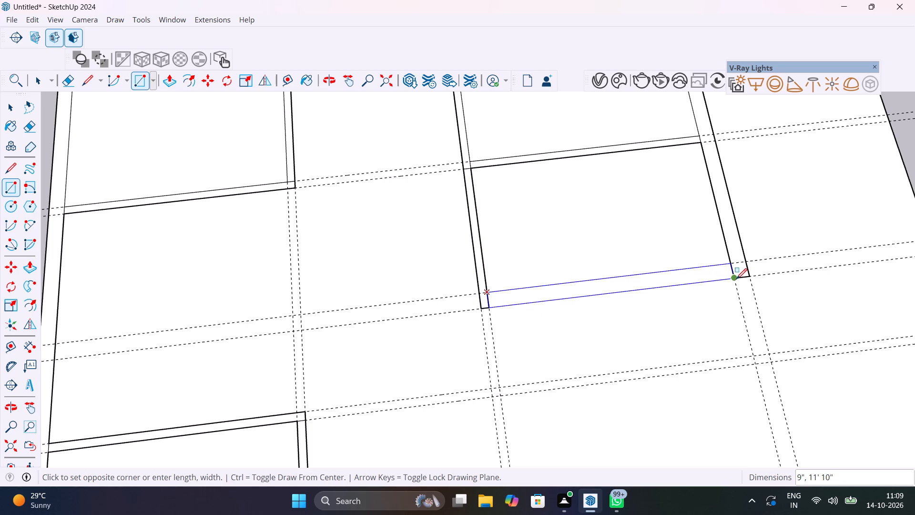
left_click(736, 279)
Add a lengthwise guide 4' from the near corner room's partition wall and a second guide 4.5" beyond it.
scroll(628, 286, "down", 13)
middle_click_drag(614, 327, 574, 258, "shift")
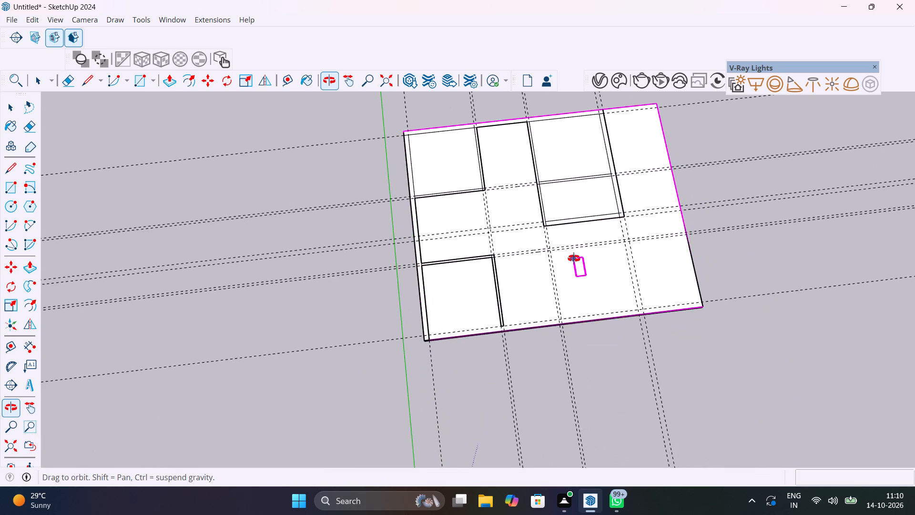
middle_click_drag(574, 258, 557, 284, "shift")
scroll(513, 249, "up", 11)
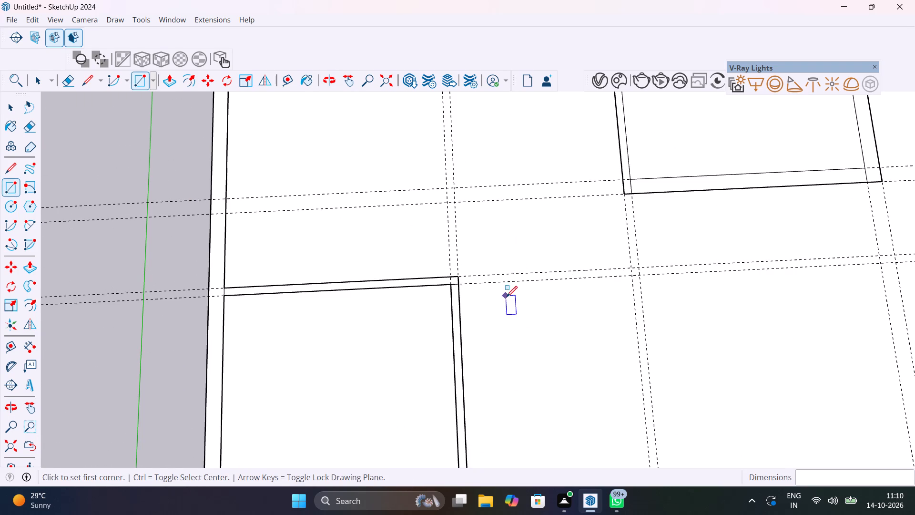
middle_click_drag(506, 298, 504, 180, "shift")
scroll(499, 206, "down", 7)
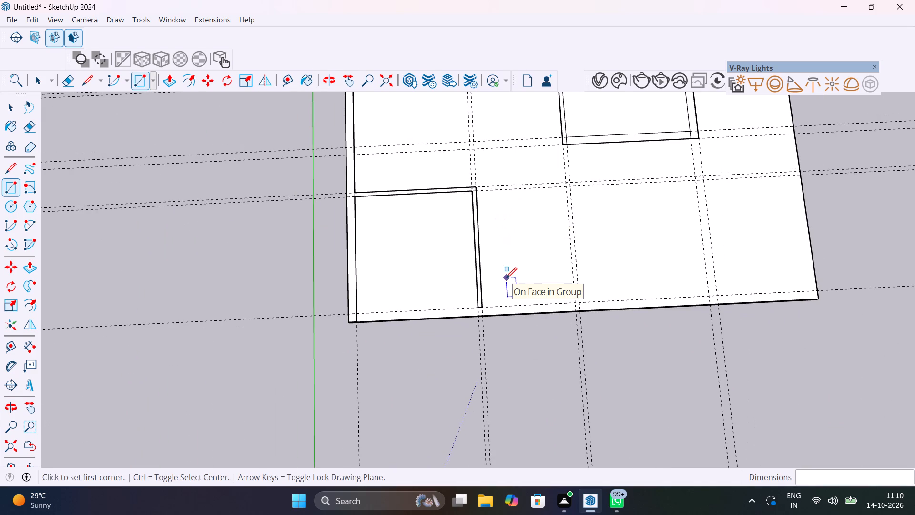
key("space")
type("t")
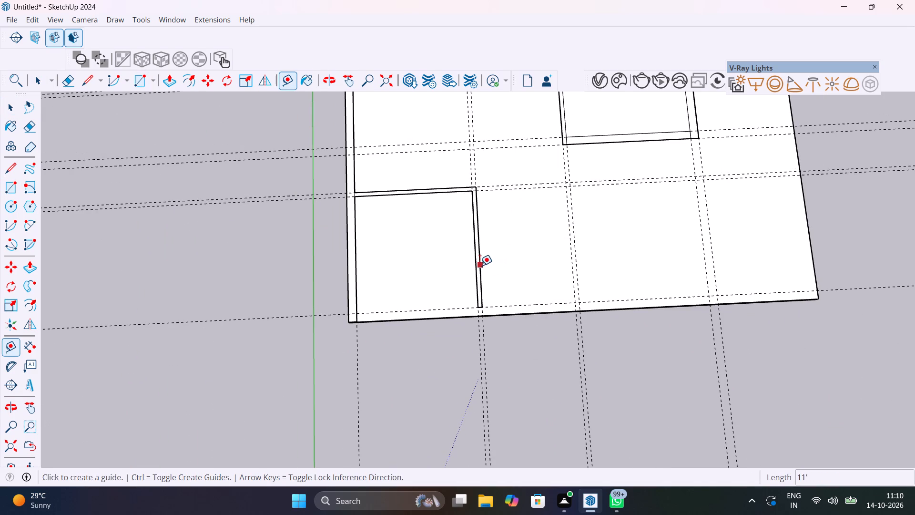
left_click(480, 266)
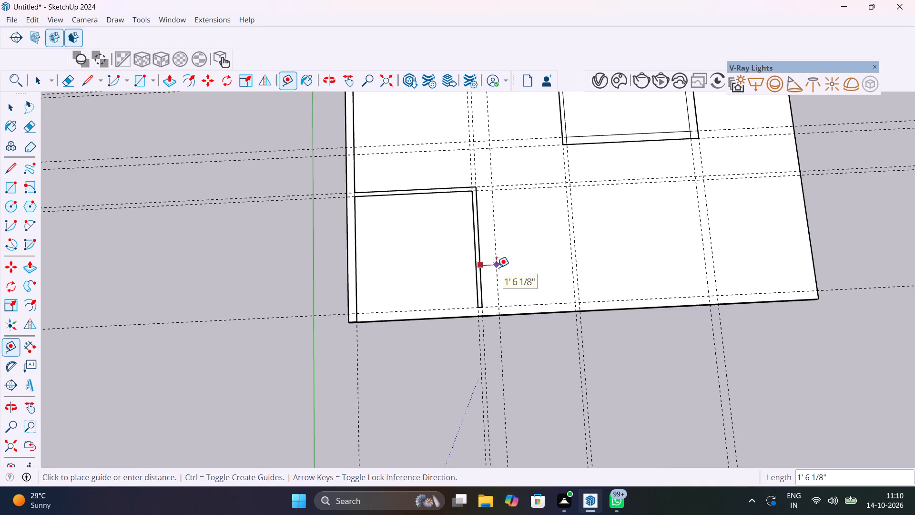
type("4'")
key("Return")
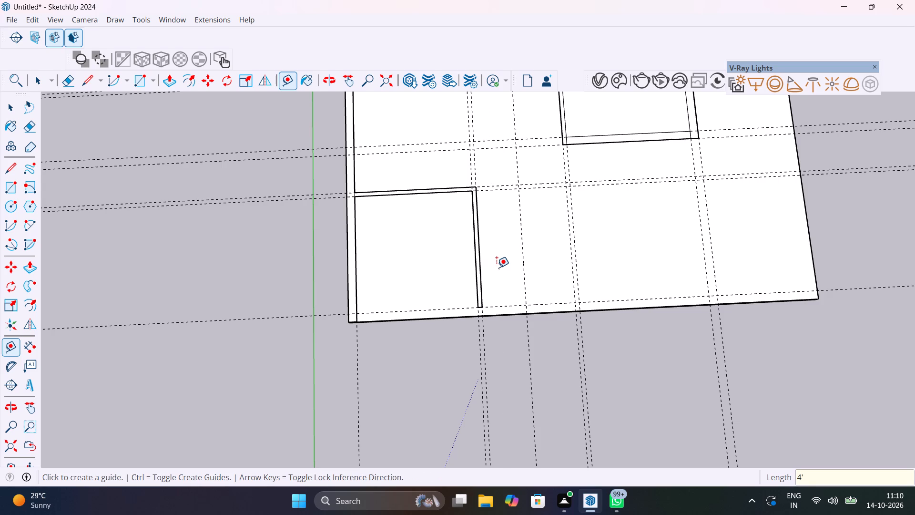
left_click(524, 258)
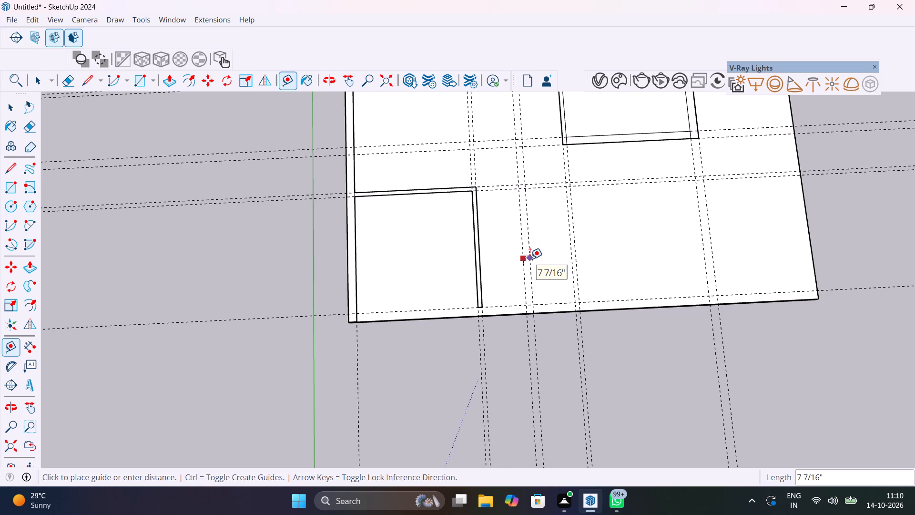
type("4.5\"")
key("Return")
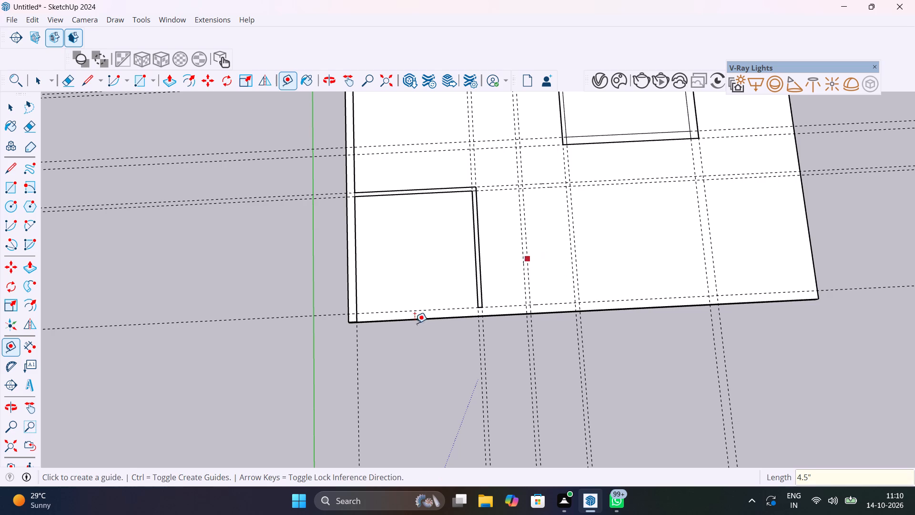
Measure the gap from the new guide pair to the middle lengthwise guide pair along the near 9" guide.
left_click(25, 349)
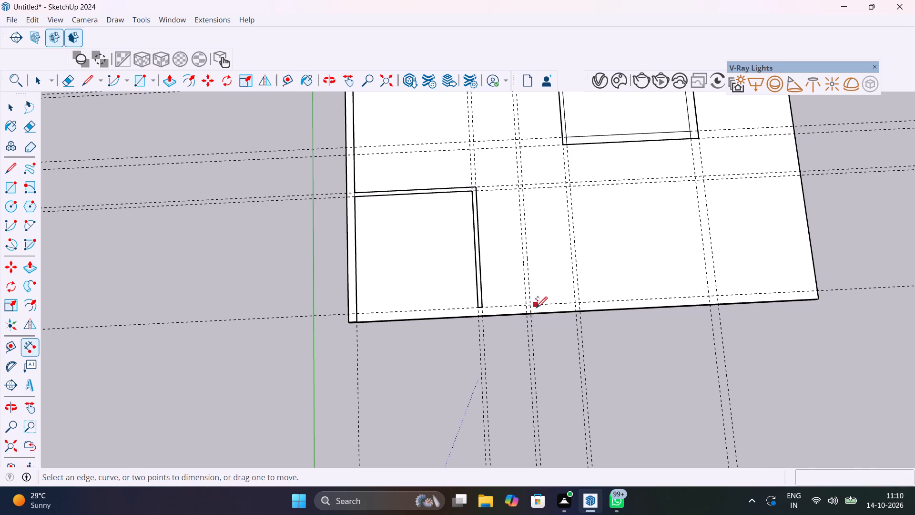
scroll(536, 307, "up", 8)
left_click(524, 299)
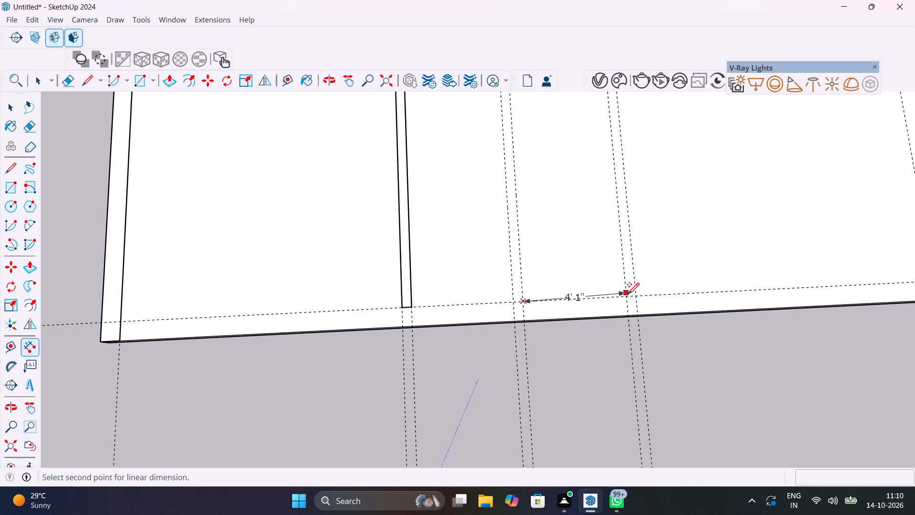
key("Escape")
key("space")
Add a lengthwise guide 4' from the outer guide of the new 4.5" pair.
scroll(577, 306, "down", 7)
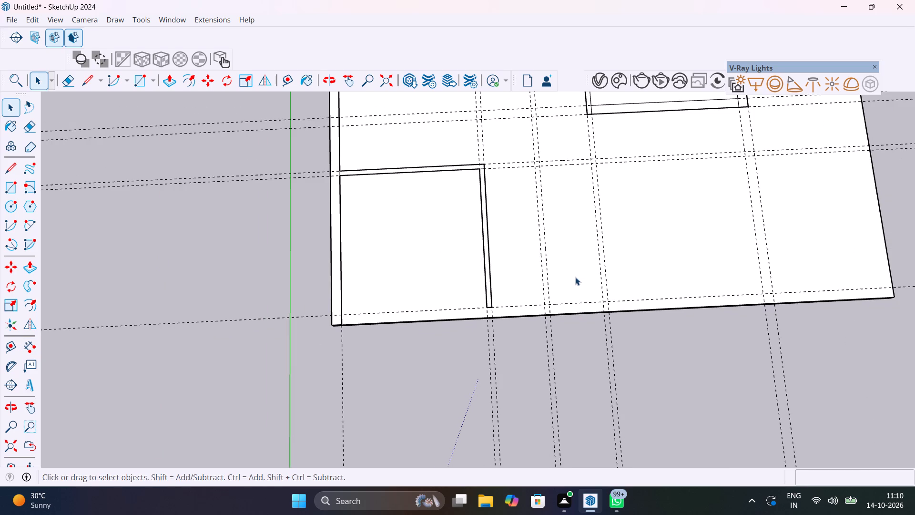
key("t")
left_click(547, 267)
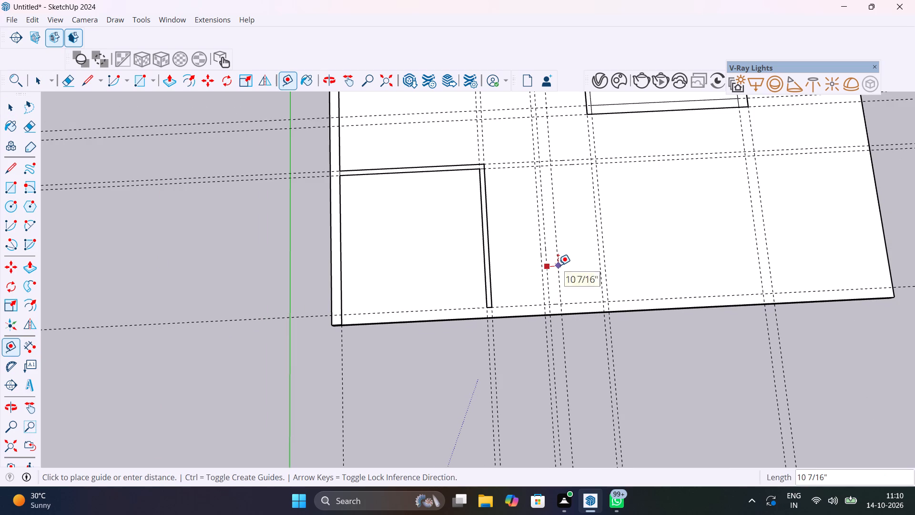
type("4'")
key("Return")
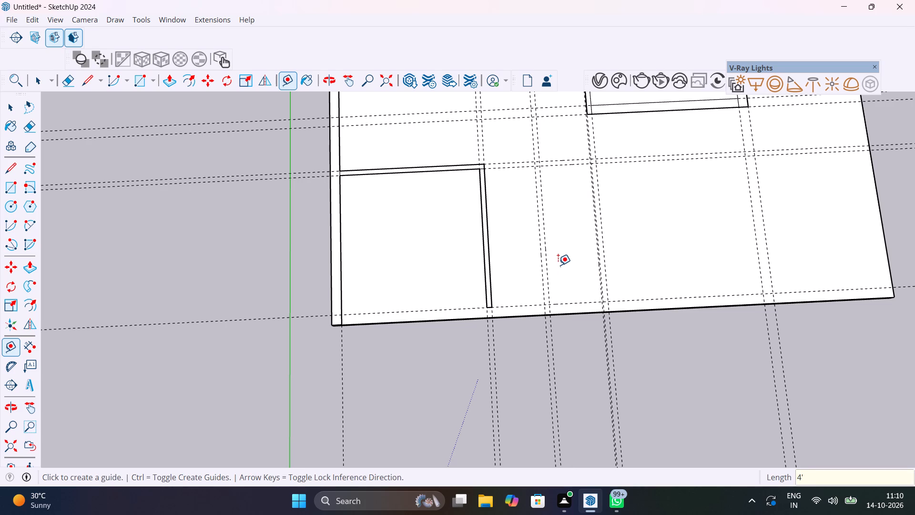
Delete the old middle-pair guide lying just beyond the new 4' guide.
scroll(606, 267, "up", 6)
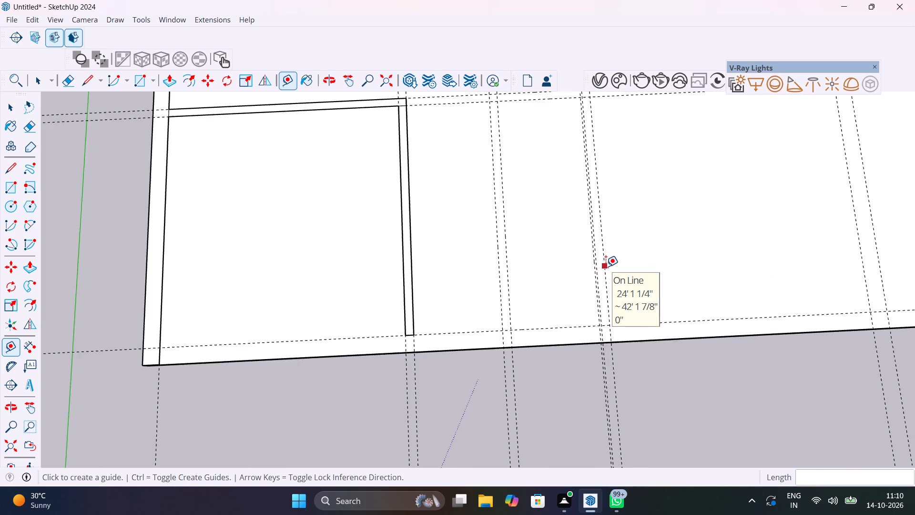
scroll(606, 267, "up", 4)
key("space")
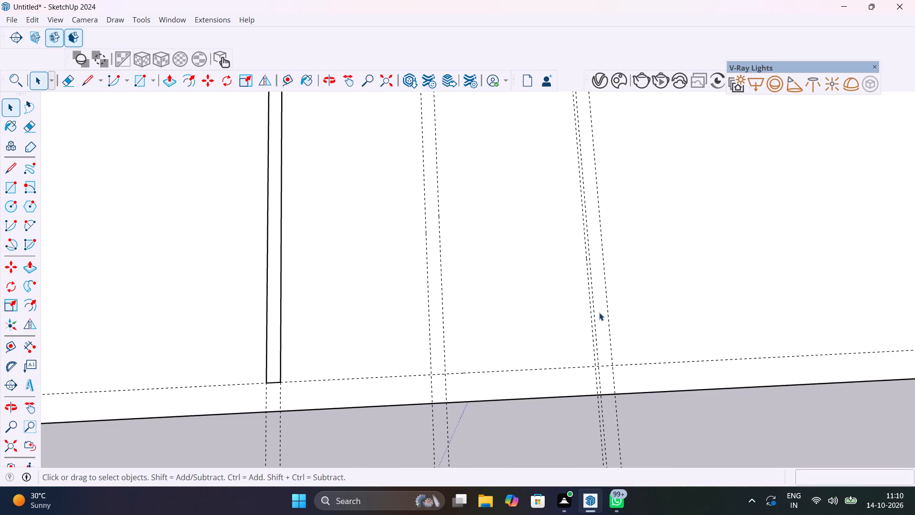
left_click(596, 321)
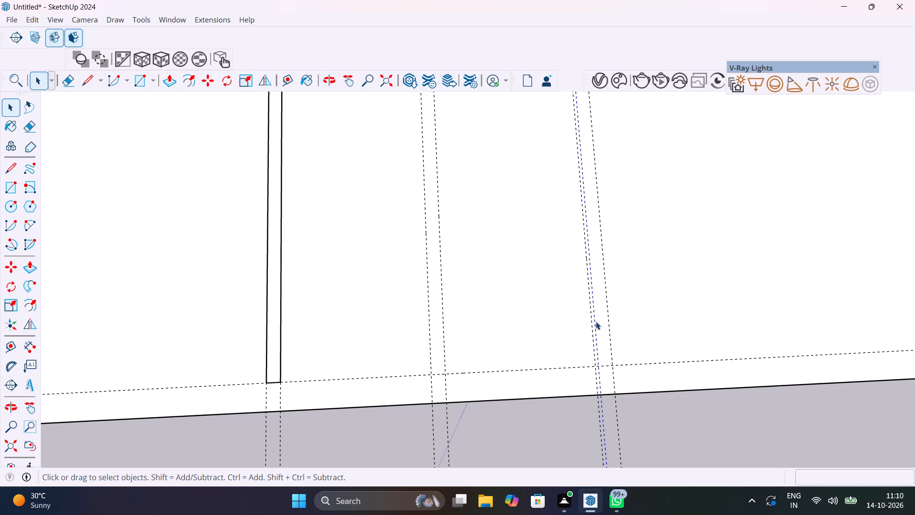
key("Delete")
Measure the gap between the 4.5" guide pair and the new 4' guide along the near 9" guide.
scroll(596, 321, "down", 3)
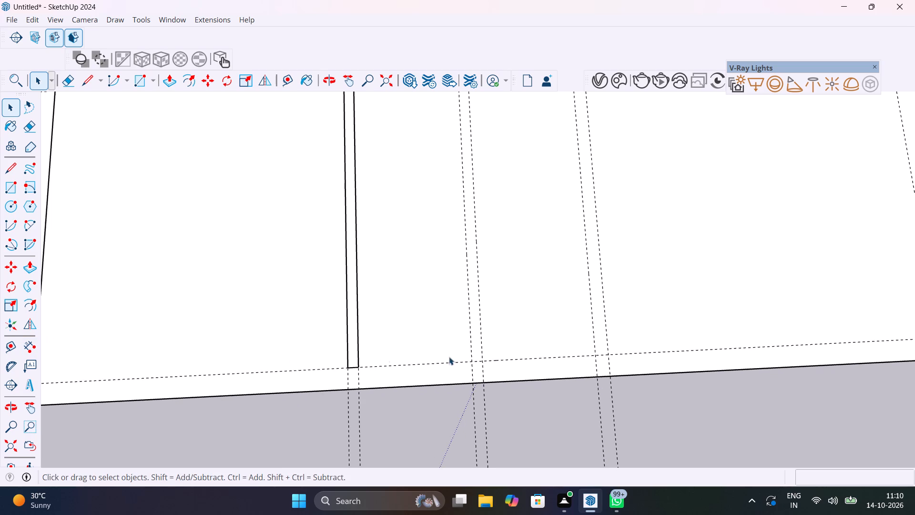
left_click(24, 347)
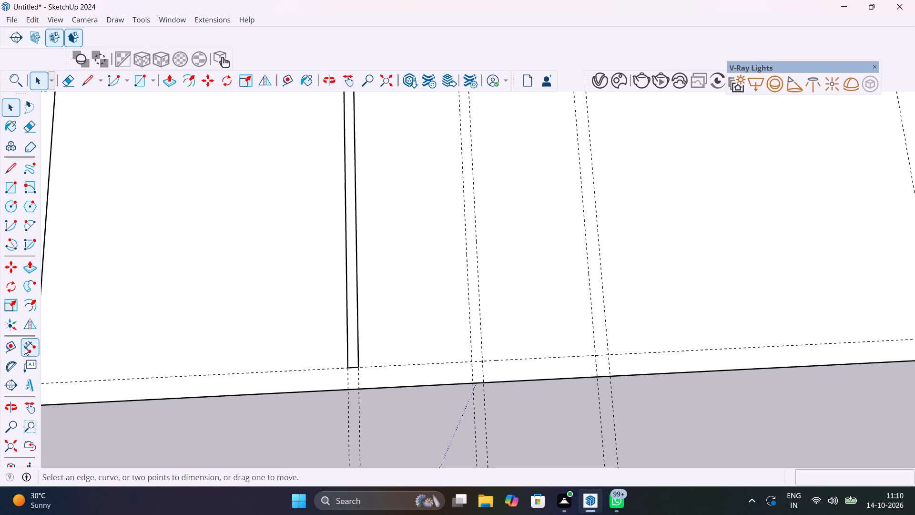
scroll(384, 369, "down", 7)
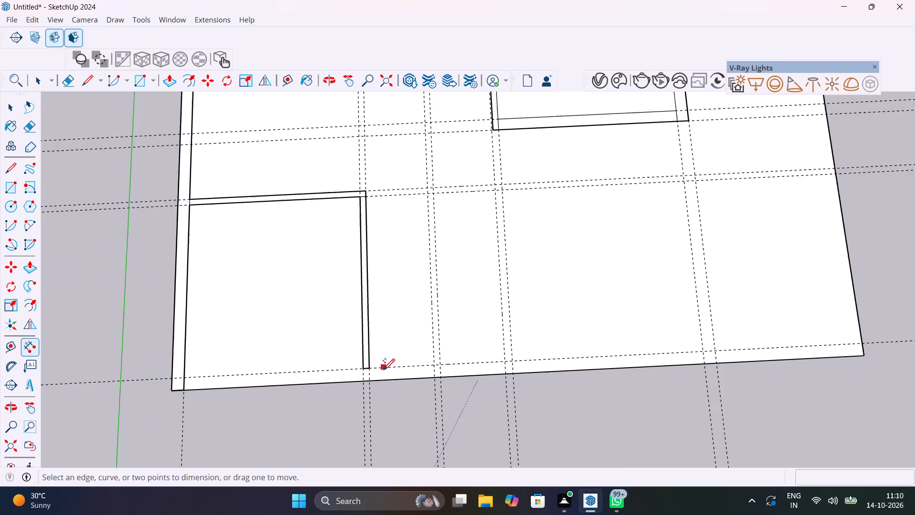
scroll(400, 355, "up", 5)
left_click(460, 370)
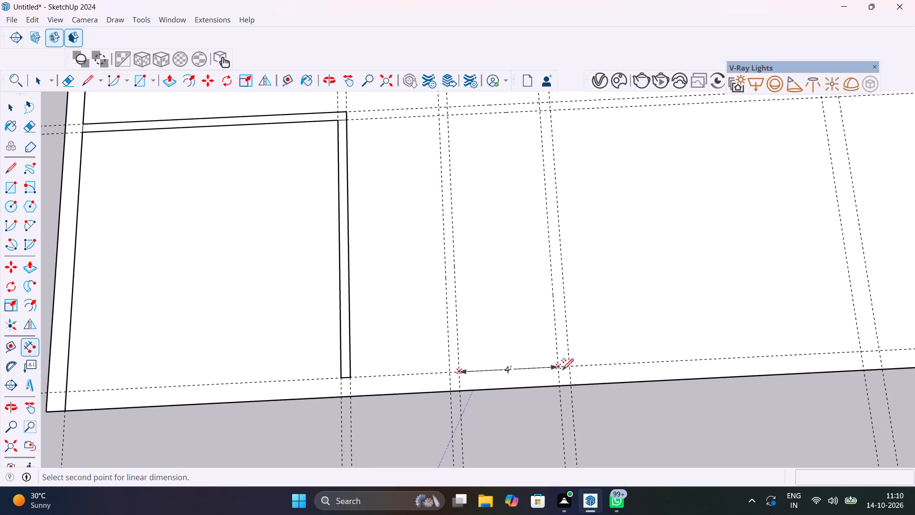
scroll(556, 369, "up", 10)
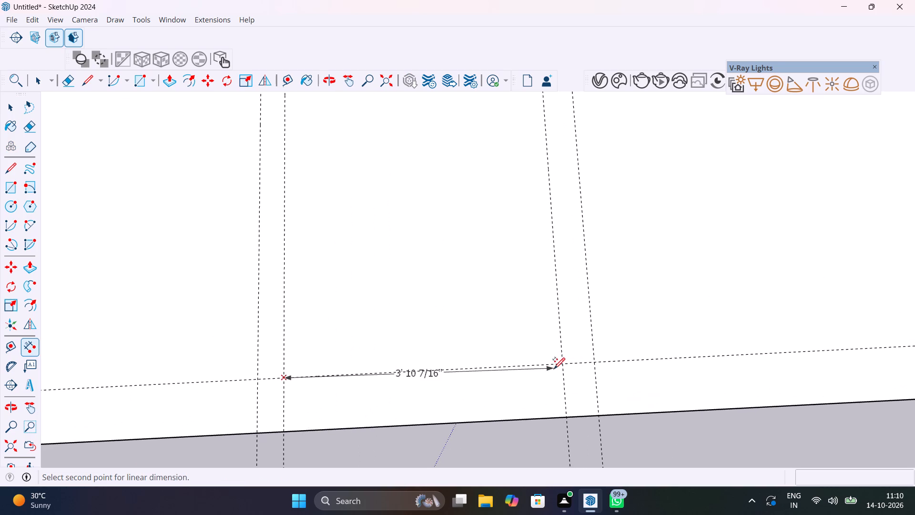
key("Delete")
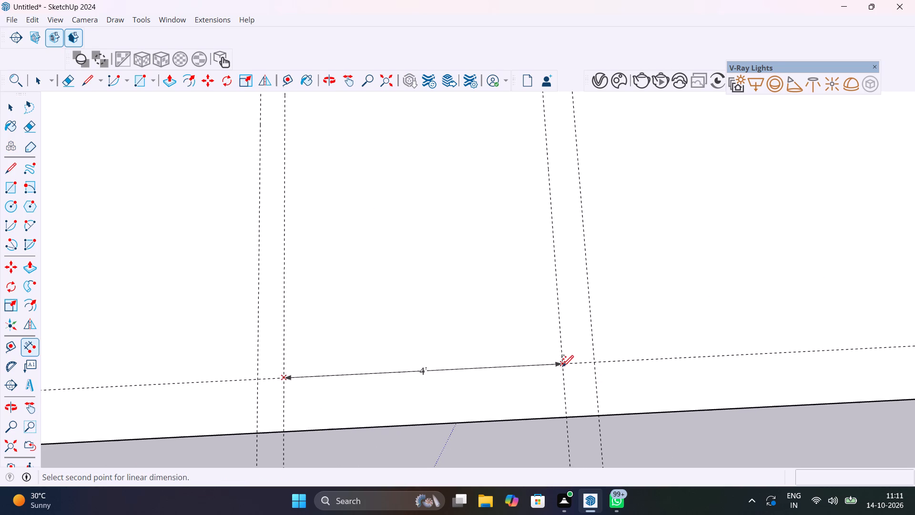
key("Escape")
key("space")
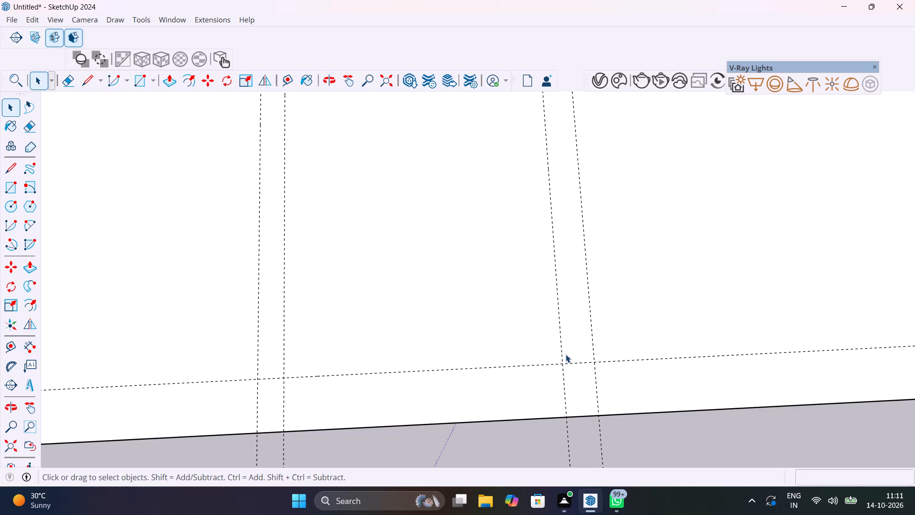
Add a lengthwise guide 9" beyond the new 4' guide.
key("t")
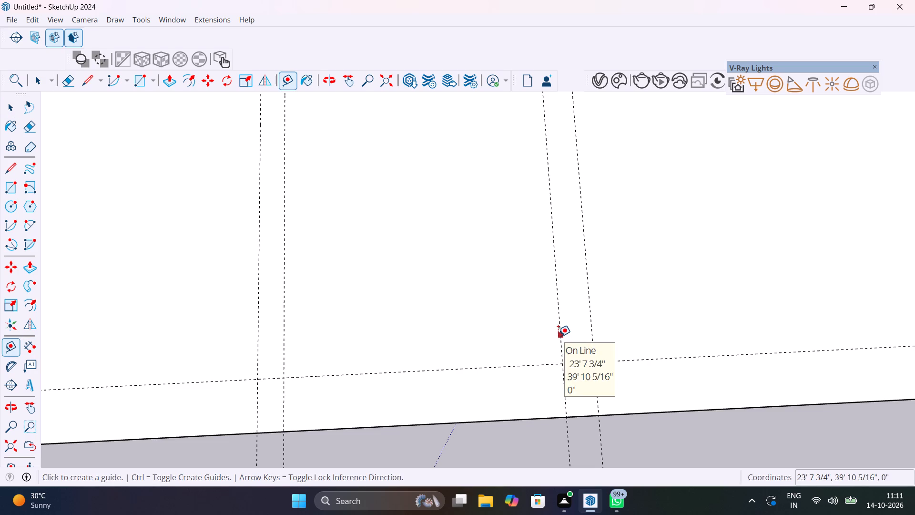
left_click(558, 336)
type("9\"")
key("Return")
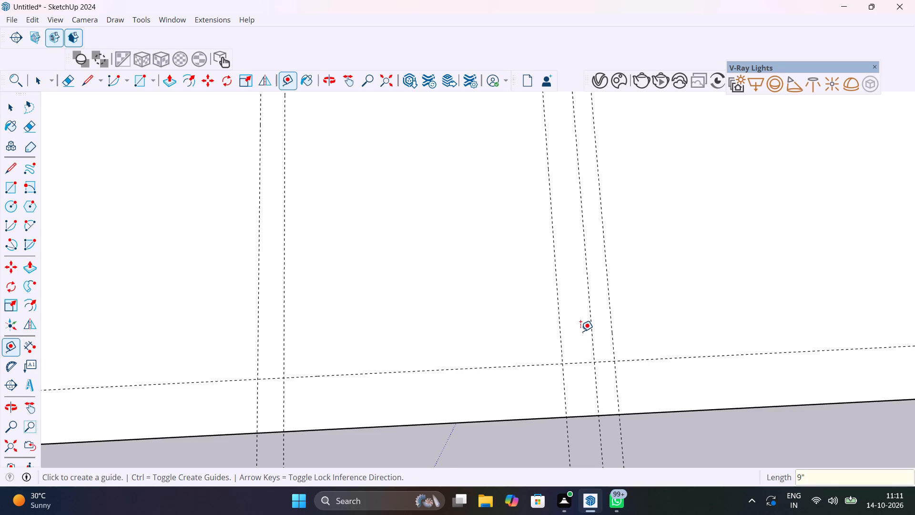
Delete the old lengthwise guide lying between the two guides of the new 9" pair.
key("space")
left_click(593, 340)
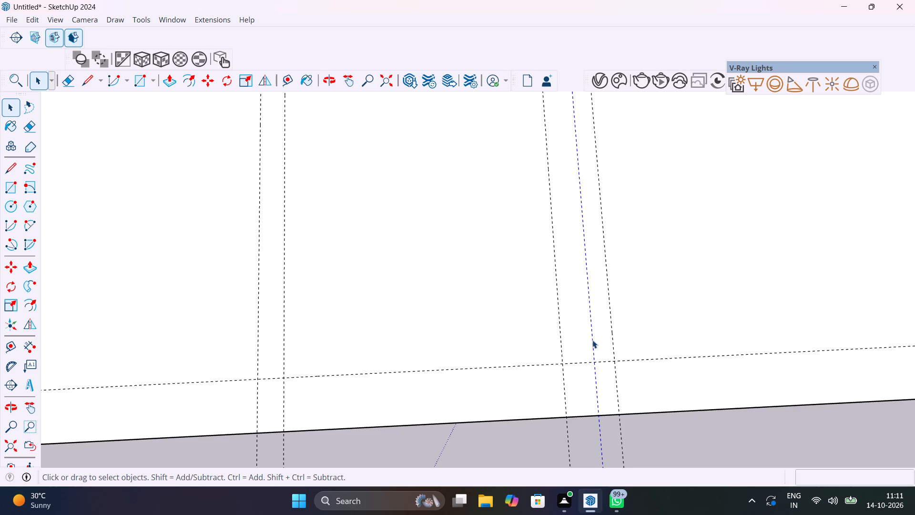
key("Delete")
scroll(592, 340, "down", 20)
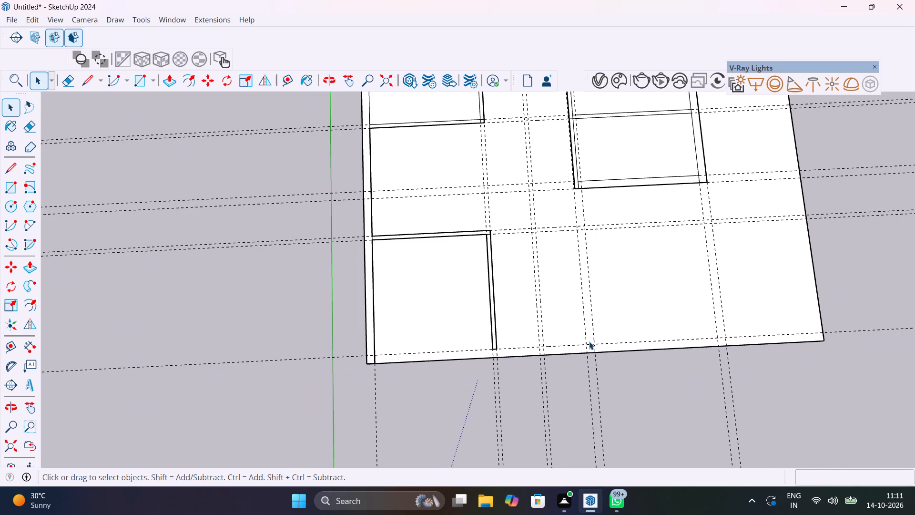
scroll(595, 213, "up", 6)
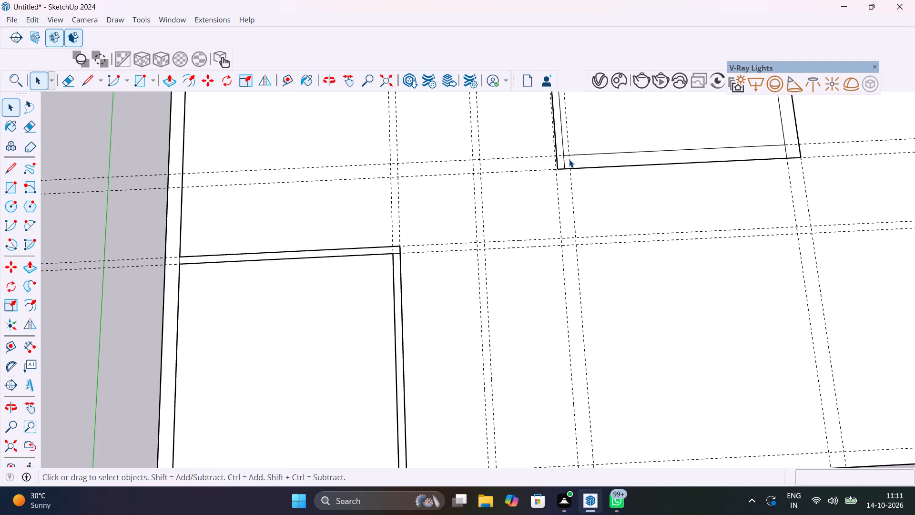
Add a crosswise guide 5'6" in from the near 9" guide.
scroll(569, 159, "up", 13)
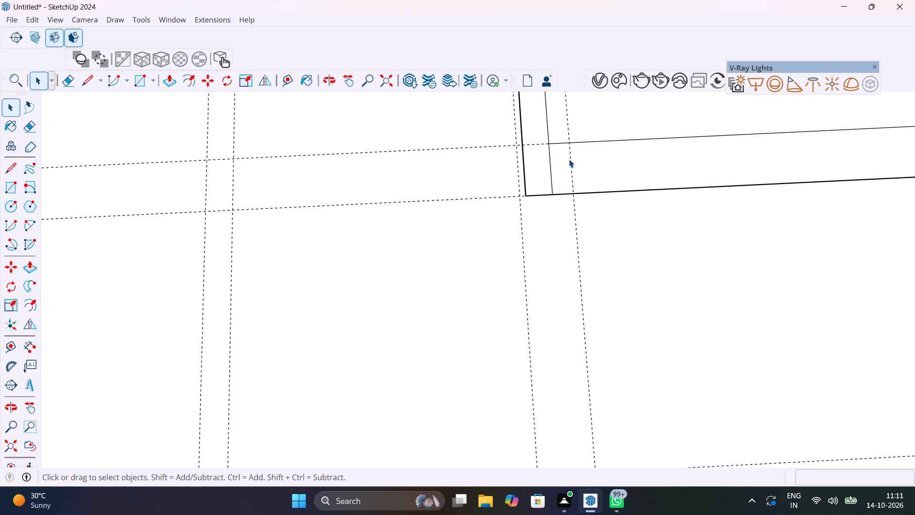
scroll(569, 159, "down", 20)
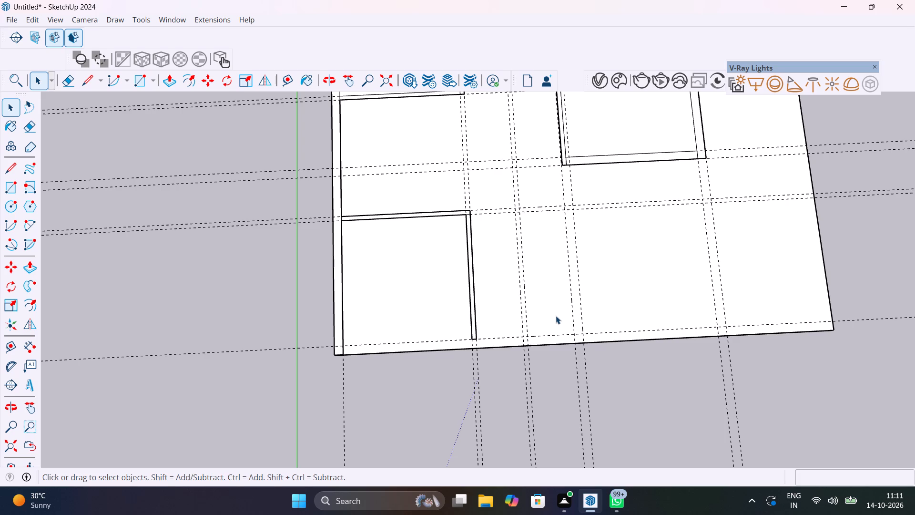
key("t")
left_click(549, 335)
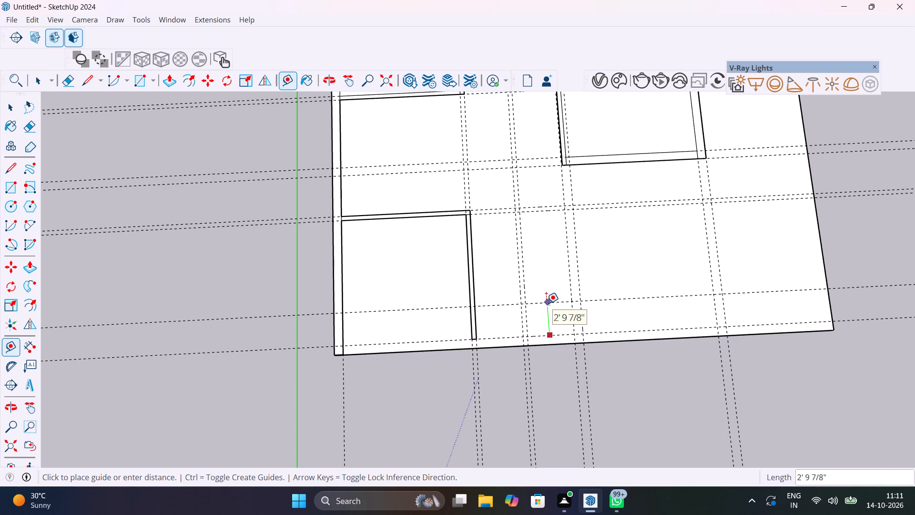
key("5")
type("'6\"")
key("Return")
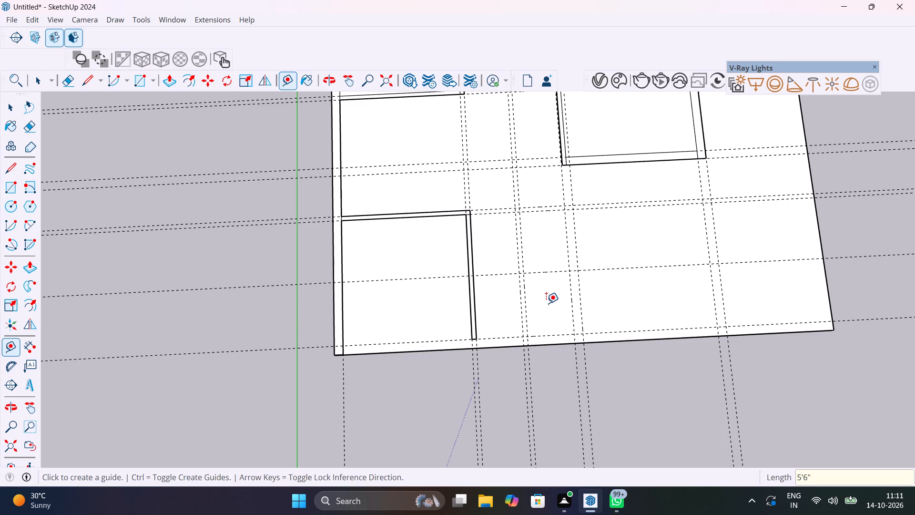
Add a second crosswise guide 4.5" beyond the new 5'6" guide.
scroll(501, 274, "up", 5)
left_click(501, 274)
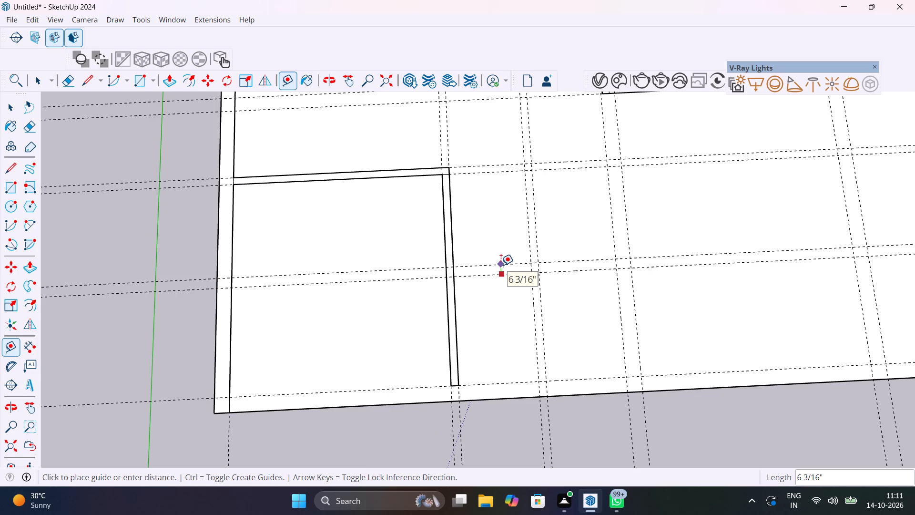
key("4")
type(".5\"")
key("Return")
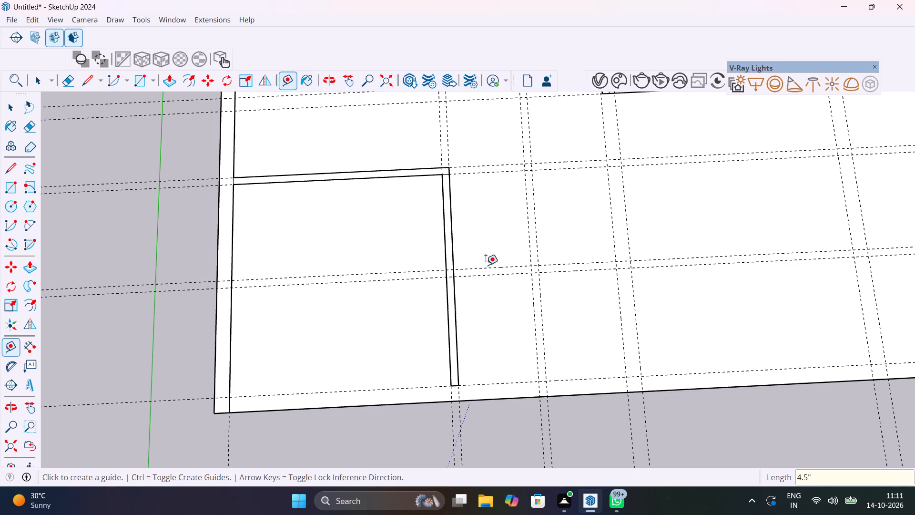
Check the gap between the new 4.5" guide pair and the crosswise pair at the near room's partition wall.
left_click(33, 345)
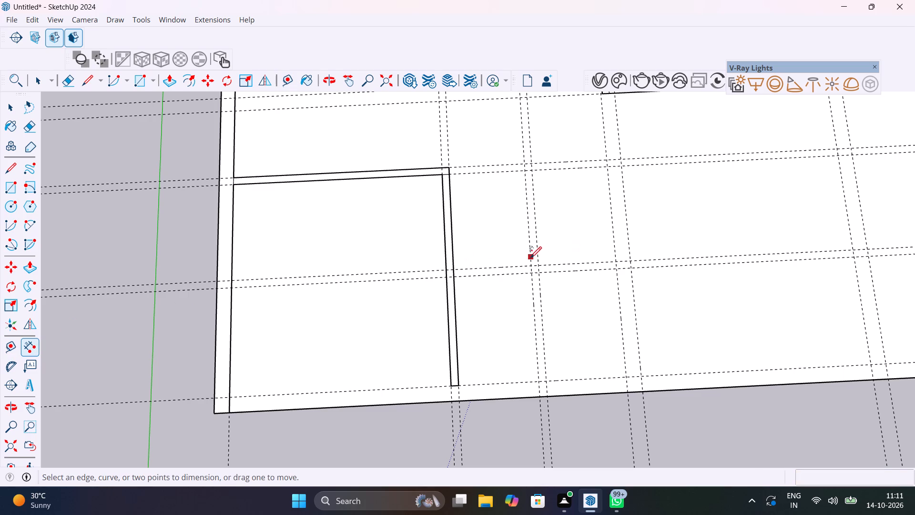
left_click(531, 264)
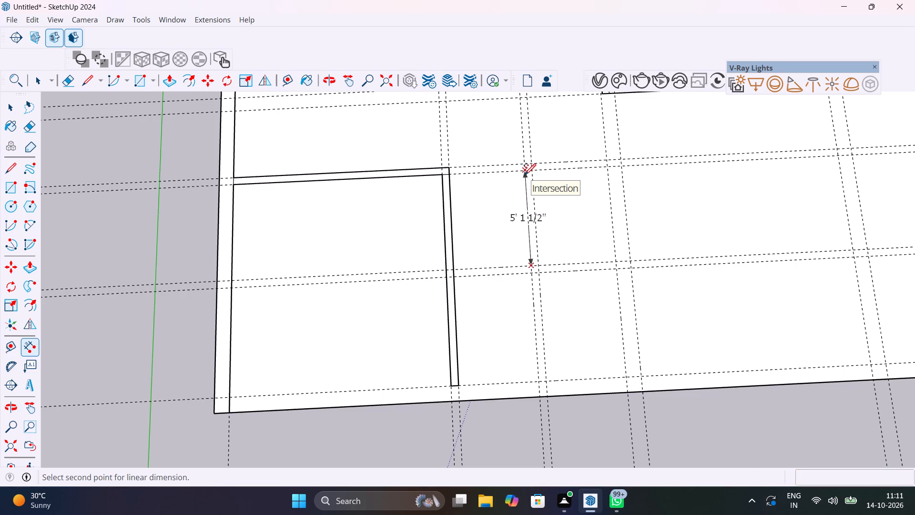
scroll(525, 174, "up", 4)
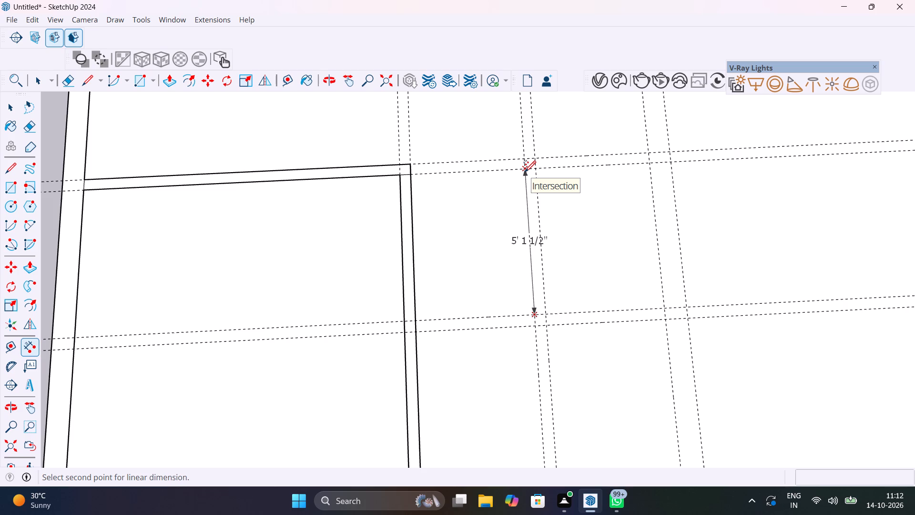
key("Escape")
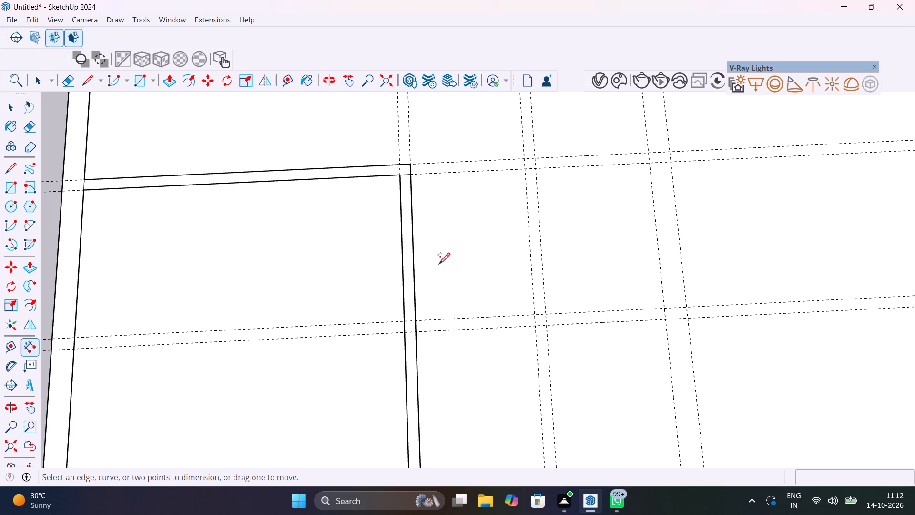
Add a crosswise guide 8' in from the near 9" guide.
scroll(440, 263, "down", 7)
key("t")
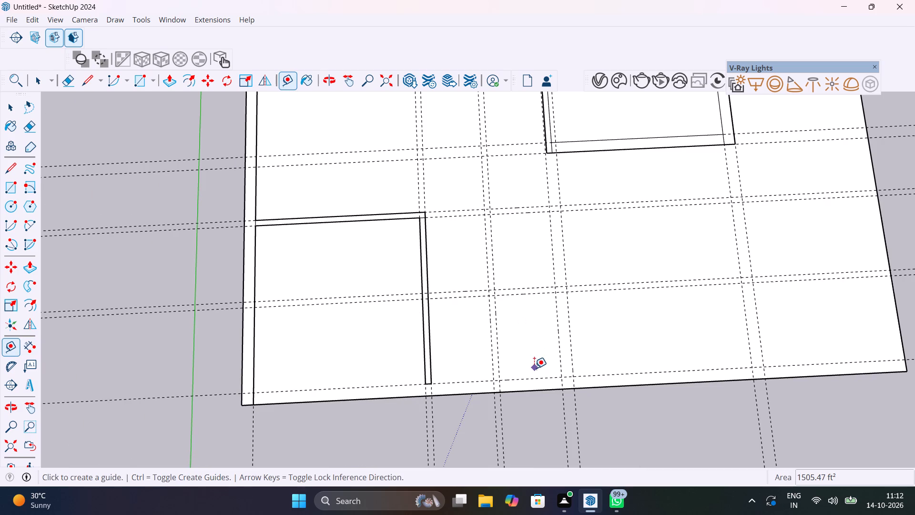
left_click(539, 378)
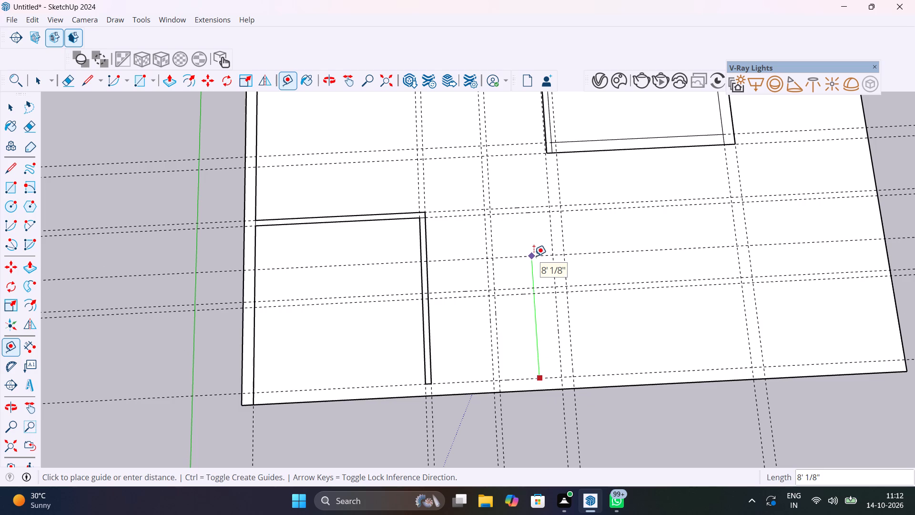
type("8'")
key("Return")
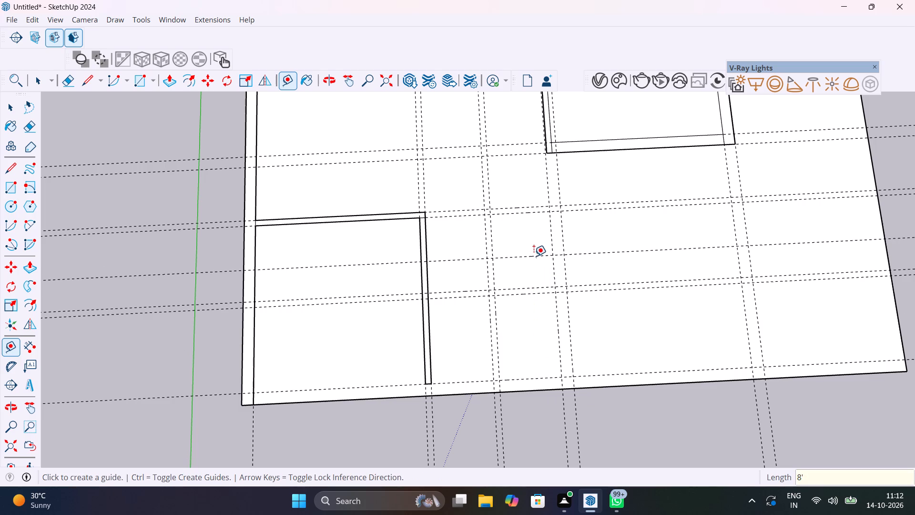
Add a second crosswise guide 4.5" beyond the new 8' guide.
left_click(534, 256)
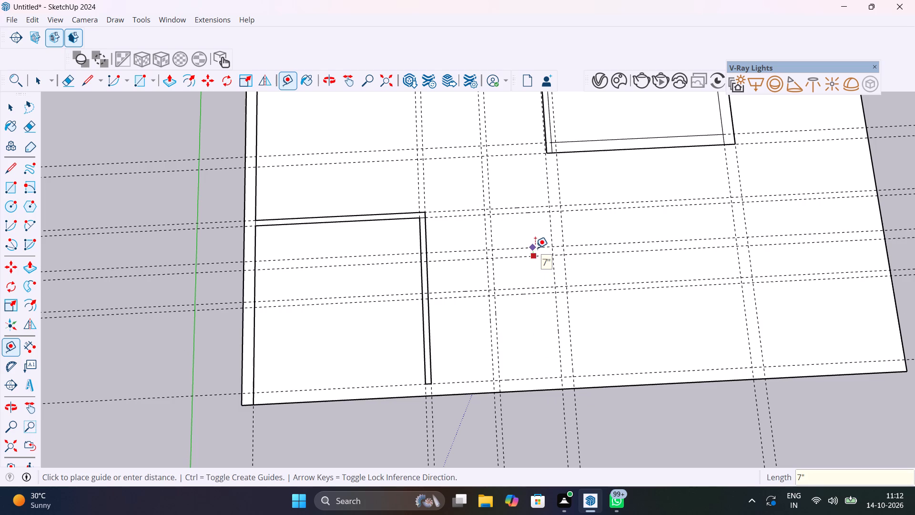
type("4.5\"")
key("Return")
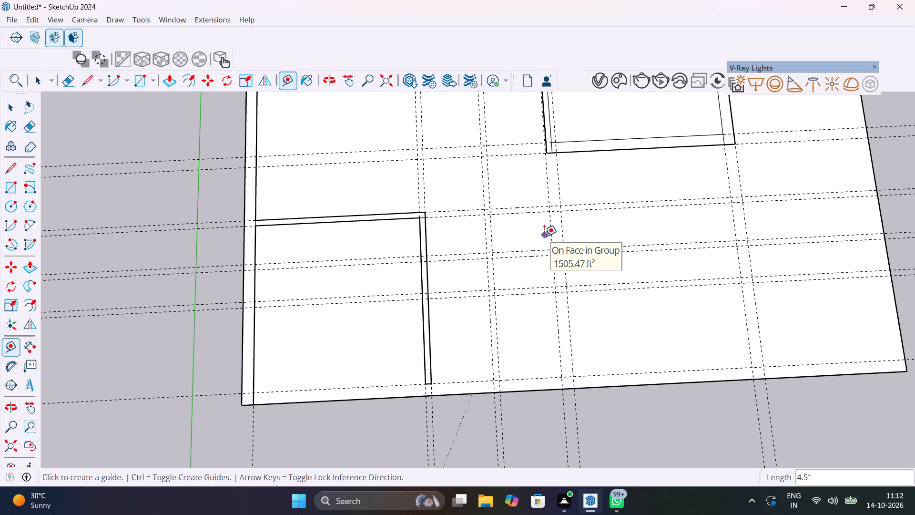
Draw a 9" by 8' 4 1/2" wall rectangle between the 9" lengthwise guides, from the near 9" guide to the far guide of the 8' pair.
key("space")
key("r")
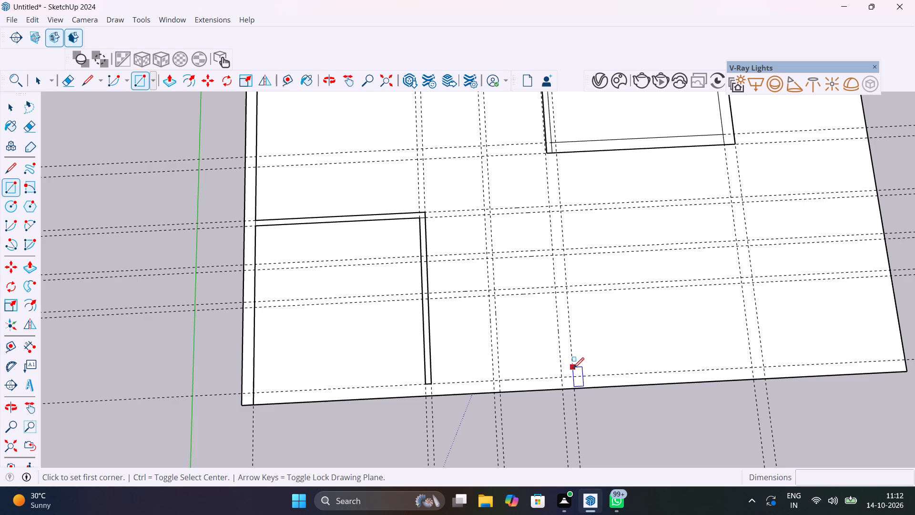
left_click(573, 374)
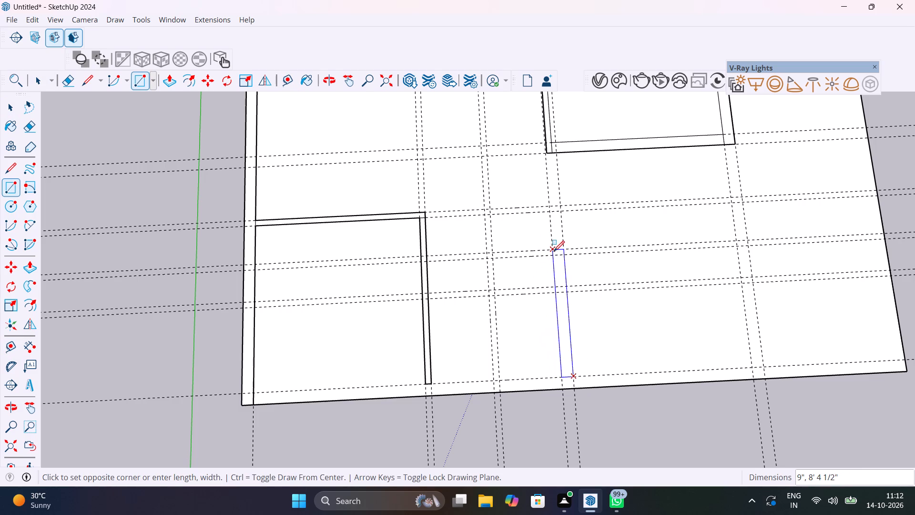
scroll(553, 251, "up", 9)
left_click(553, 248)
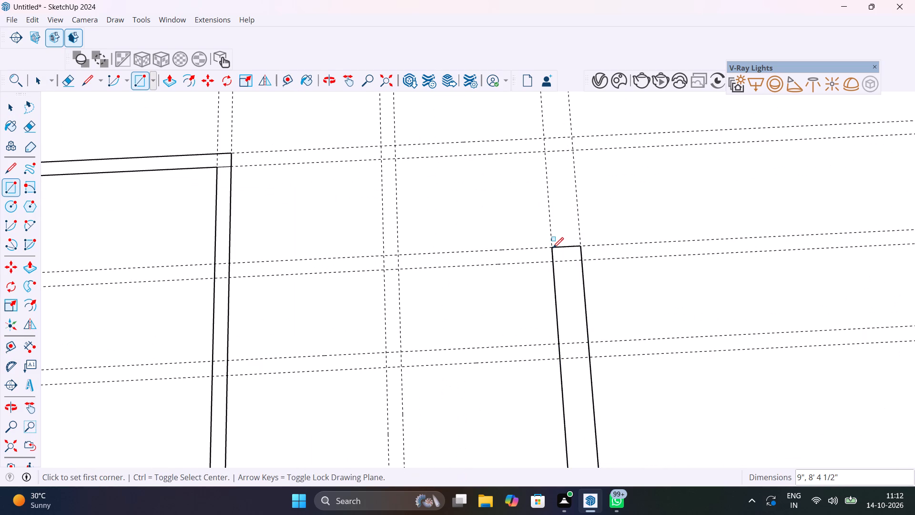
Draw a 4.5" wide wall rectangle in the middle lengthwise pair, from the near 9" guide to the near room partition's far guide.
scroll(553, 248, "down", 11)
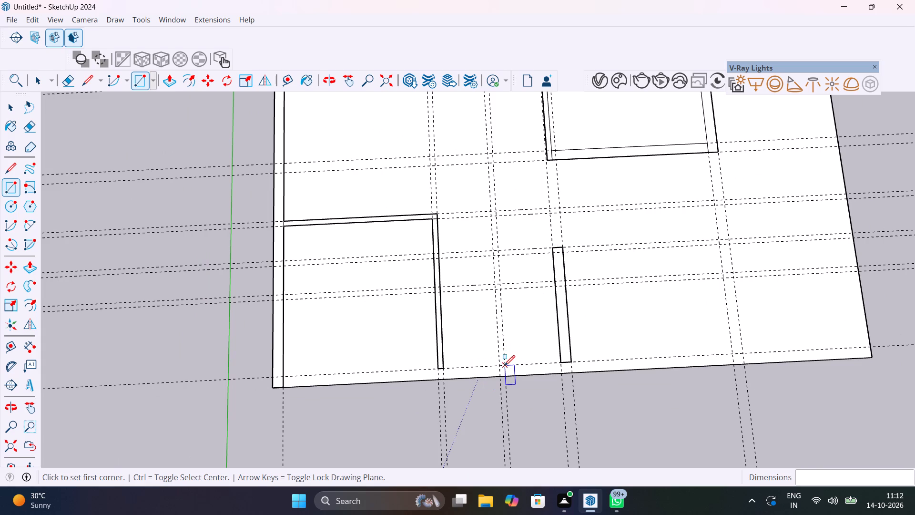
left_click(504, 366)
scroll(498, 225, "up", 5)
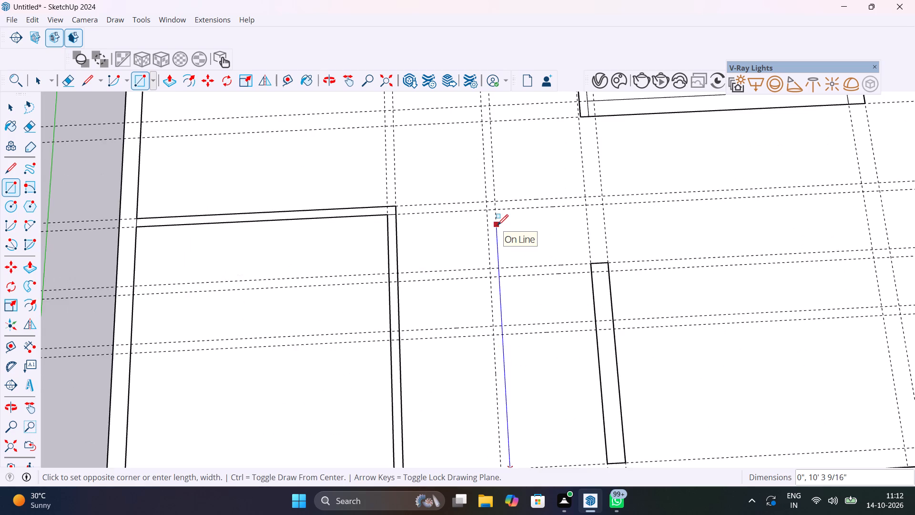
scroll(498, 225, "up", 4)
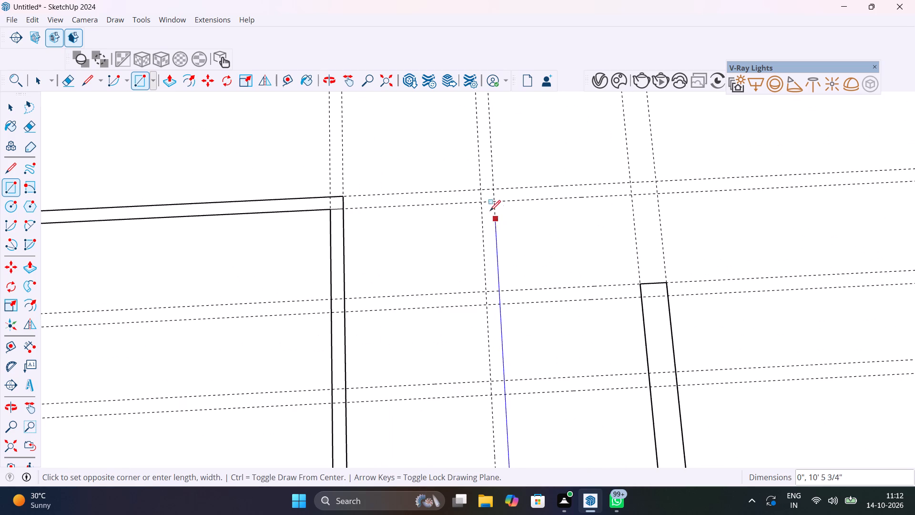
left_click(480, 190)
Draw a 4 1/2" by 4' 4 1/2" cross-wall rectangle along the 5'6" guide pair, joining the two lengthwise 4.5" partition walls.
scroll(480, 330, "down", 6)
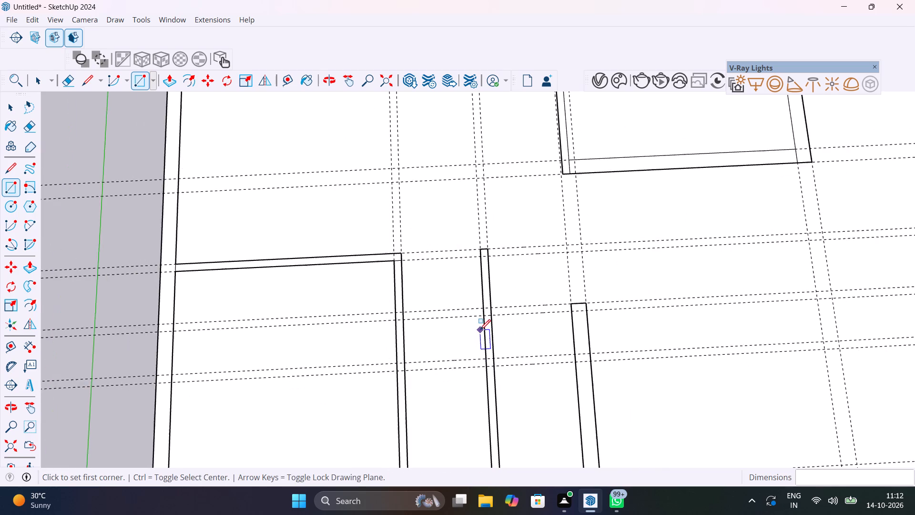
scroll(480, 330, "down", 3)
scroll(491, 357, "up", 5)
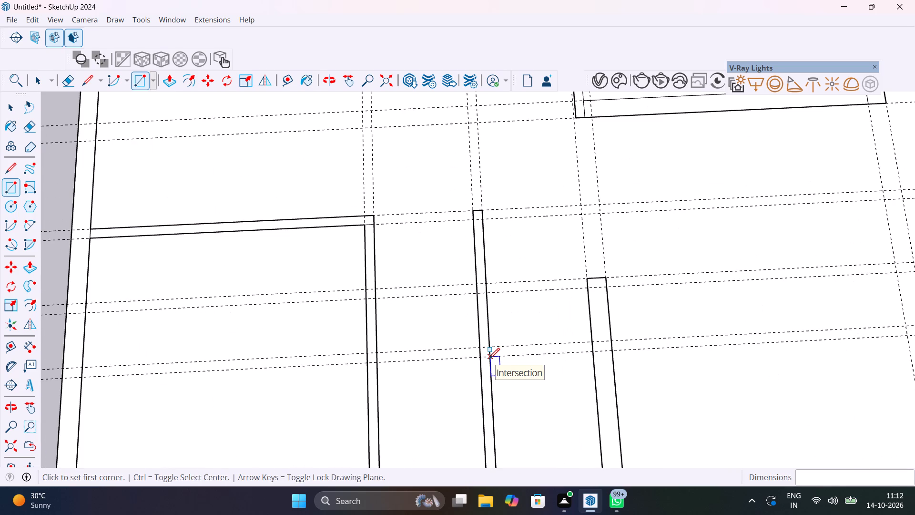
scroll(489, 359, "down", 6)
scroll(489, 359, "up", 6)
left_click(489, 359)
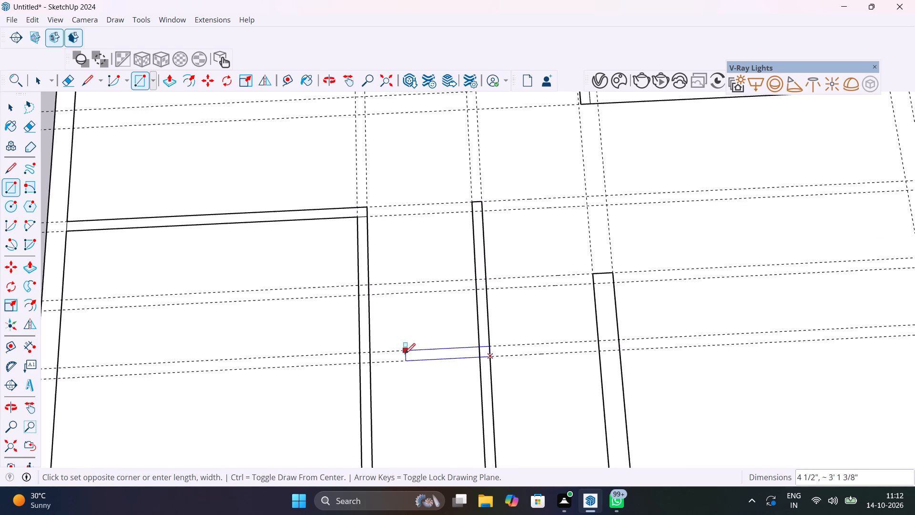
left_click(369, 351)
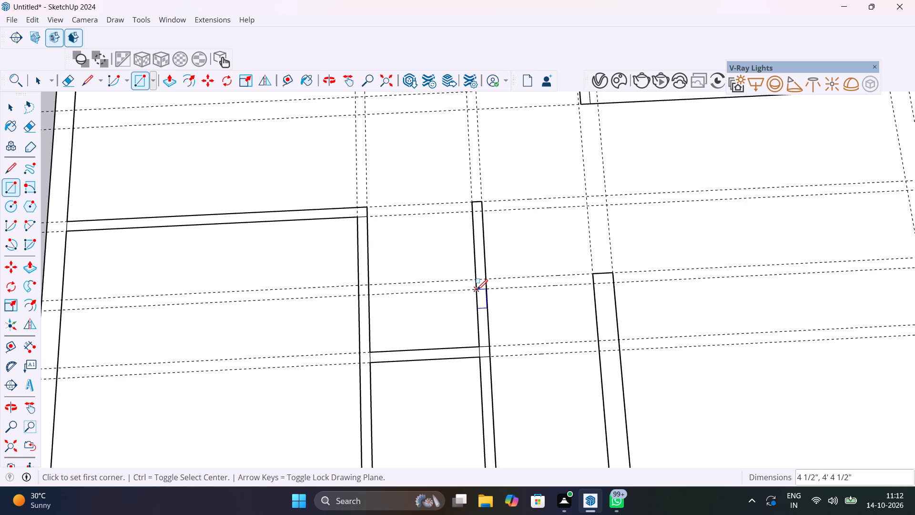
Draw a 4 1/2" by 4' wall rectangle closing the far end between the two lengthwise 4.5" partition walls.
scroll(474, 290, "down", 6)
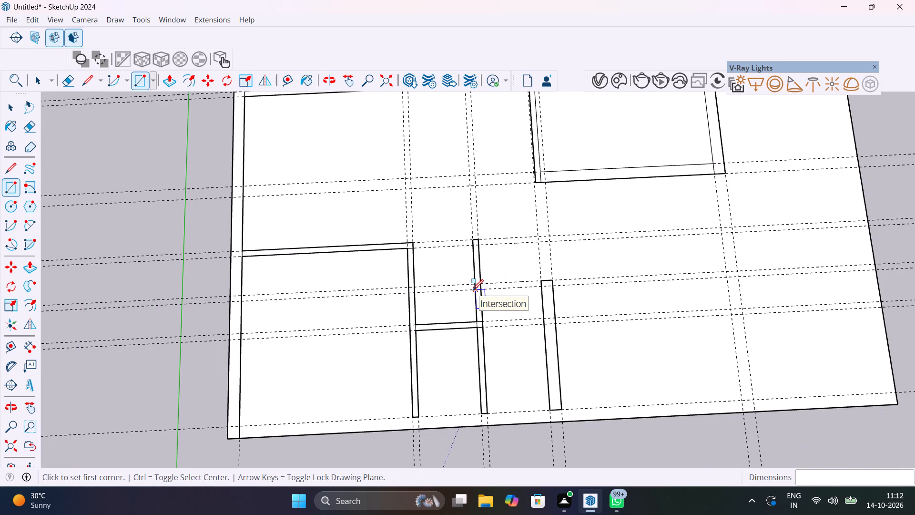
scroll(477, 250, "up", 6)
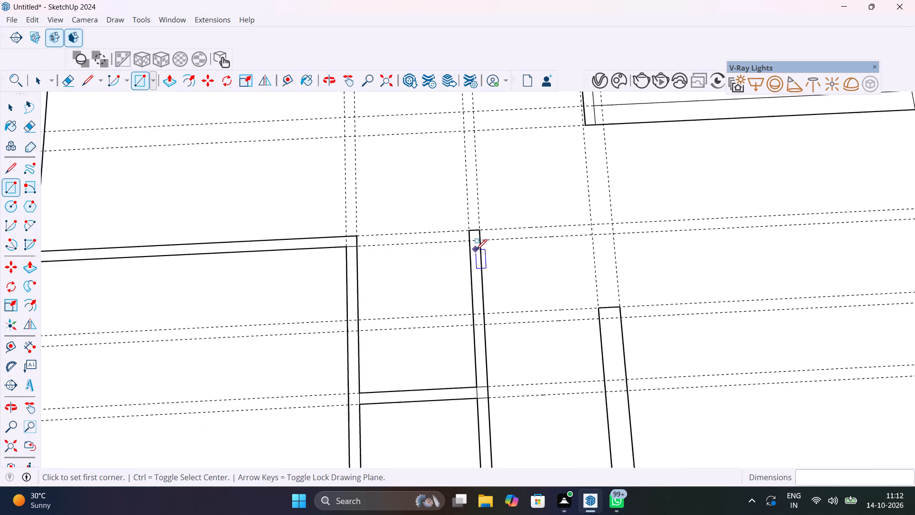
scroll(476, 250, "up", 3)
left_click(465, 238)
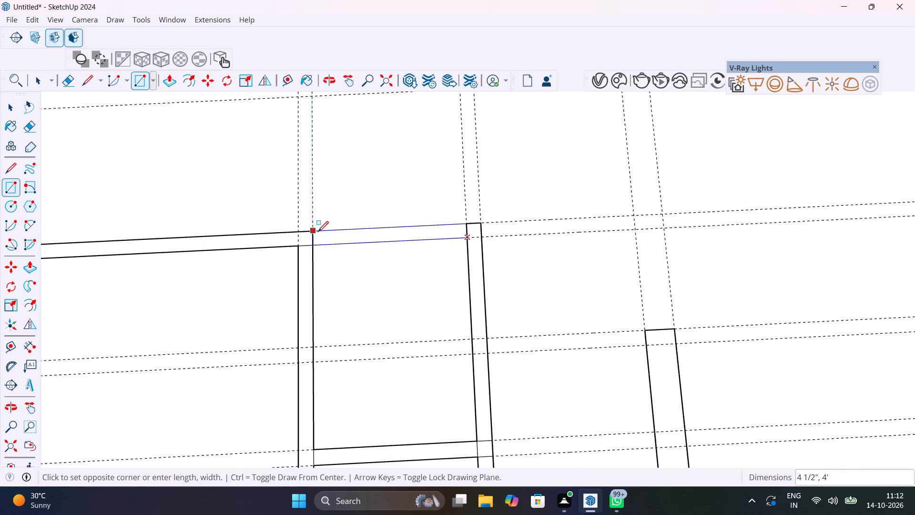
left_click(318, 232)
Draw a 20' 6" by 9" wall rectangle along the slab's near edge, from the short 9" lengthwise wall to the side wall.
scroll(412, 274, "down", 14)
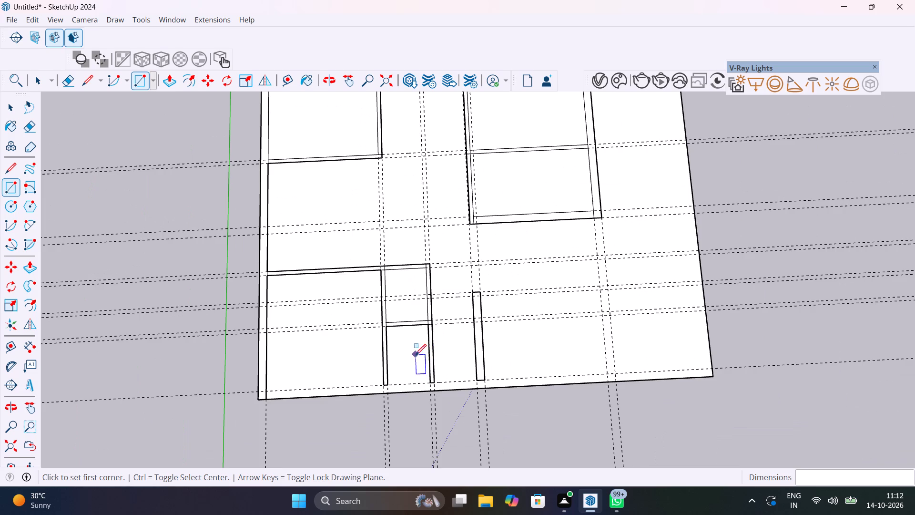
scroll(387, 364, "up", 5)
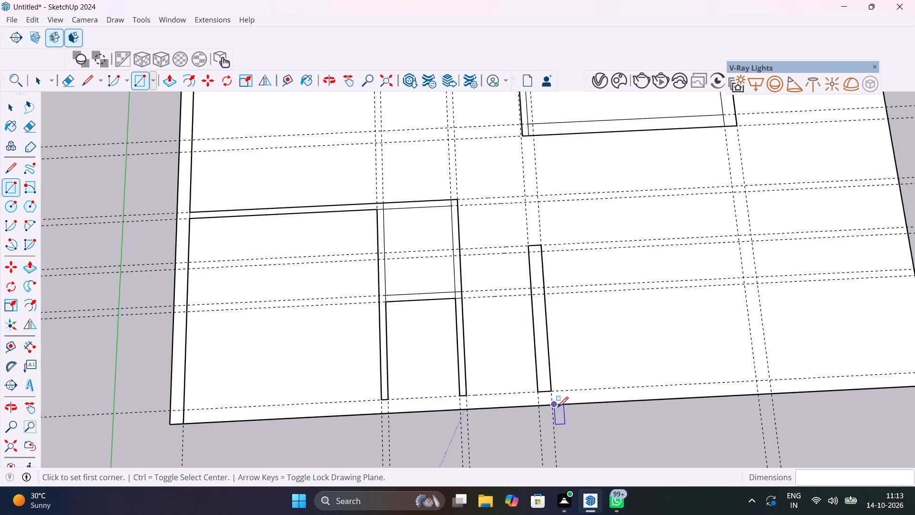
left_click(553, 407)
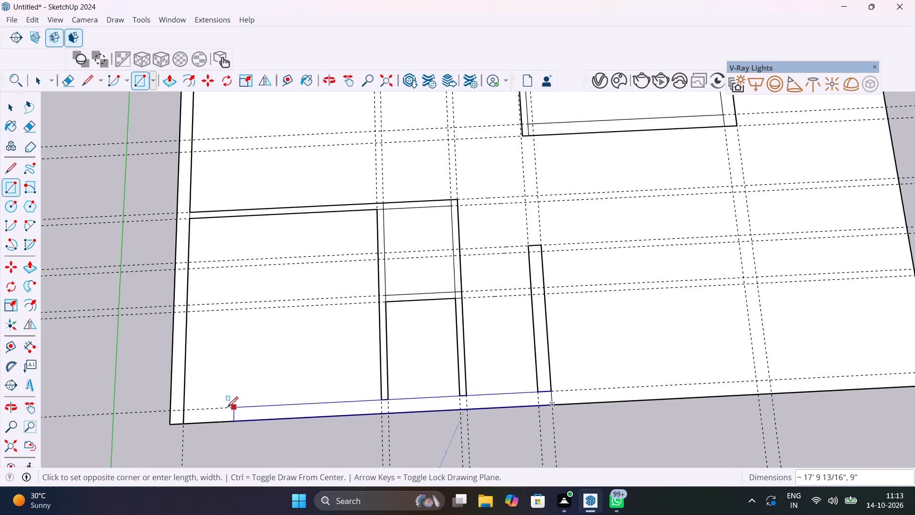
left_click(186, 409)
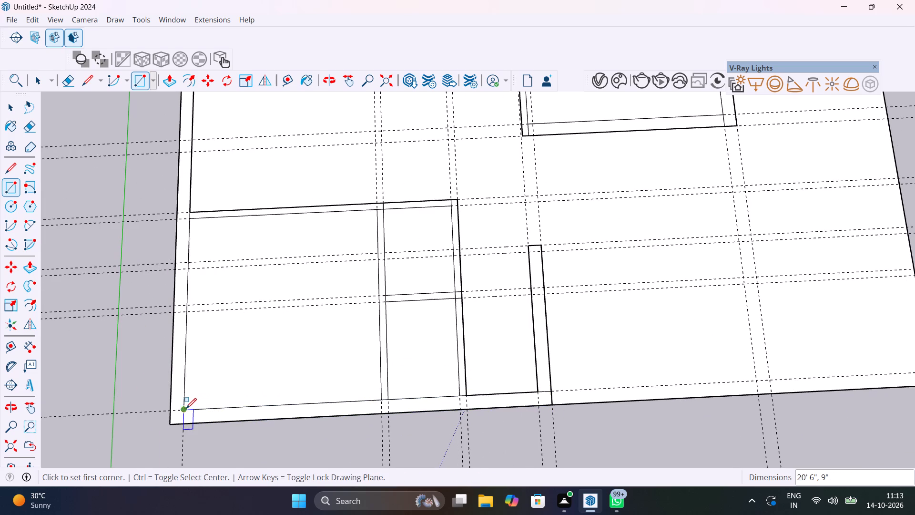
Examine the wall layout across the whole slab from several views.
scroll(305, 430, "down", 10)
middle_click_drag(315, 438, 368, 422, "shift")
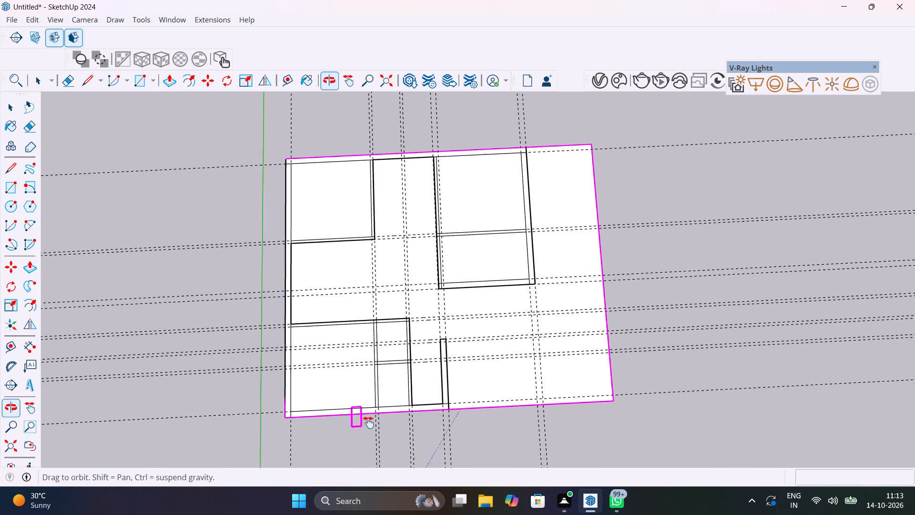
middle_click_drag(368, 422, 388, 347, "shift")
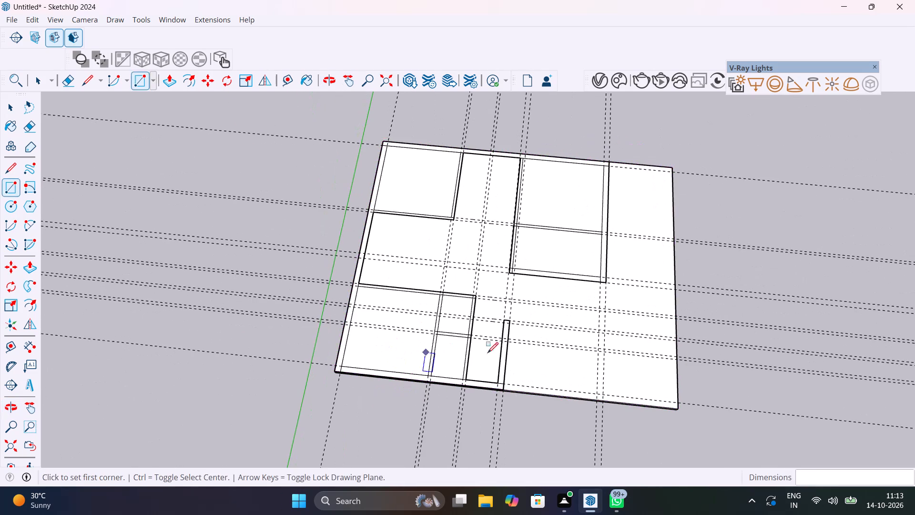
scroll(525, 236, "up", 6)
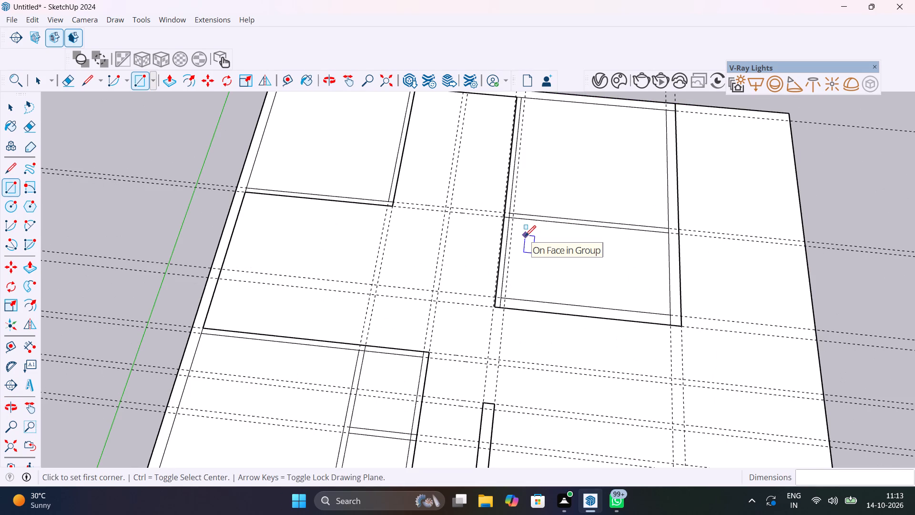
scroll(525, 236, "down", 11)
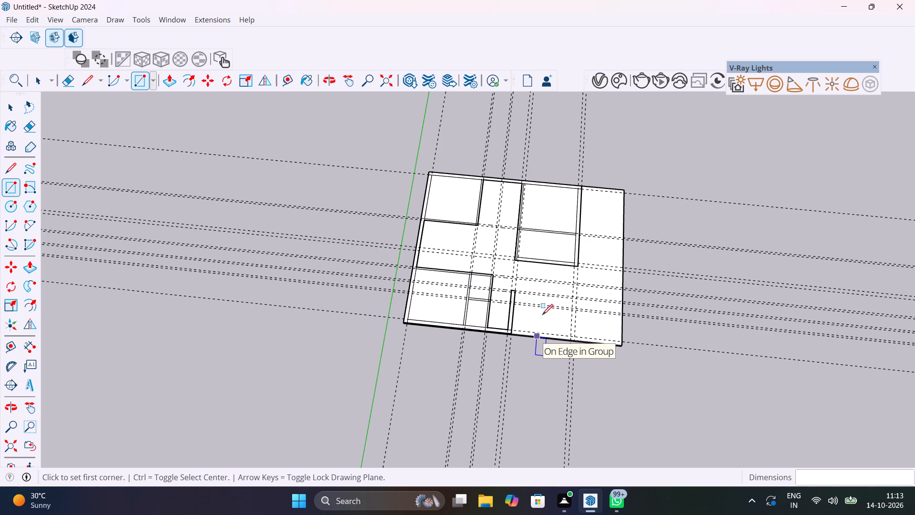
scroll(560, 232, "up", 5)
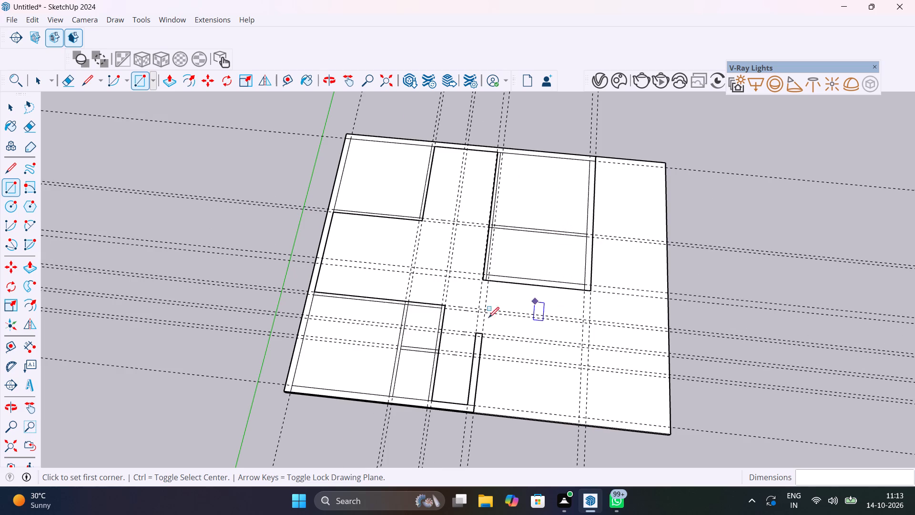
scroll(320, 379, "up", 6)
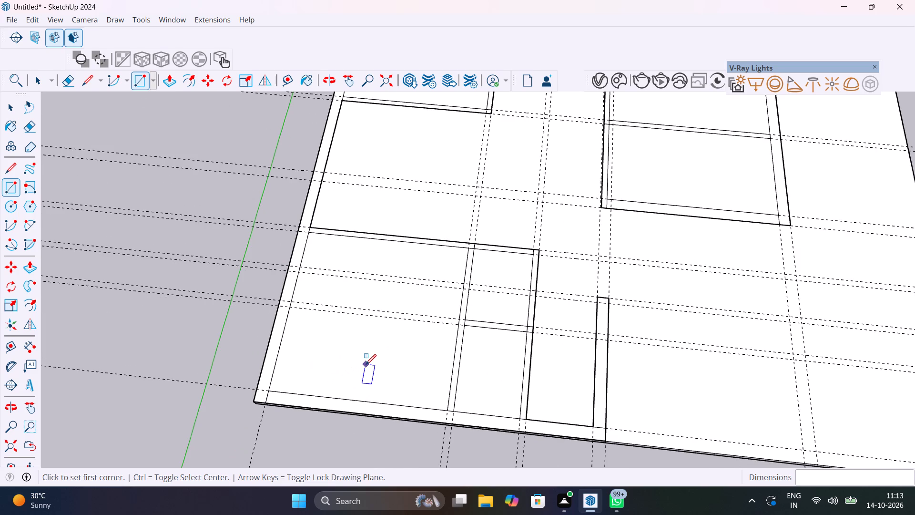
scroll(366, 365, "down", 8)
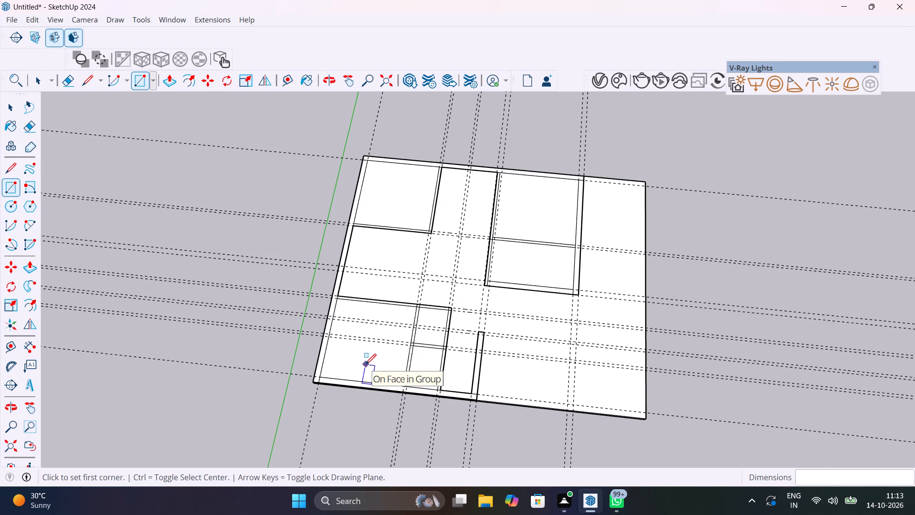
scroll(366, 364, "down", 4)
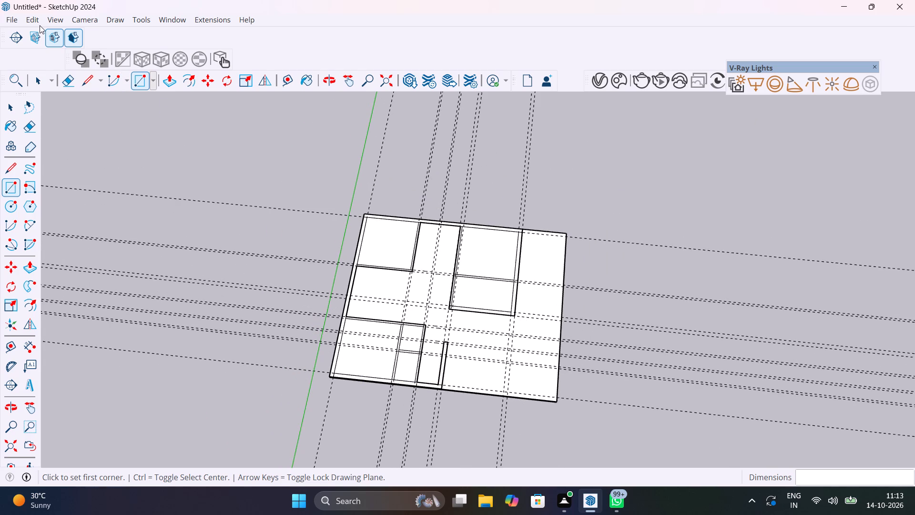
Delete all the guides from the model.
left_click(38, 21)
left_click(101, 145)
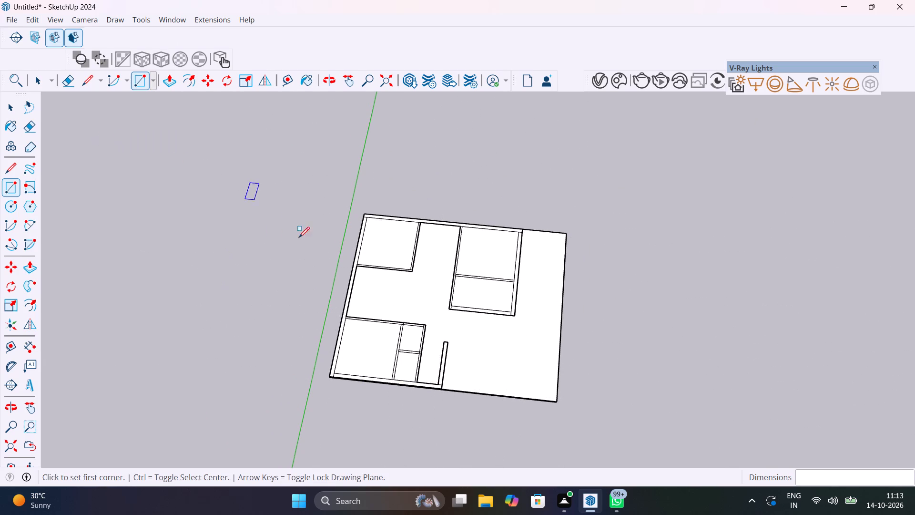
Group the face and edges of the outer wall rectangle along the slab's far edge.
key("space")
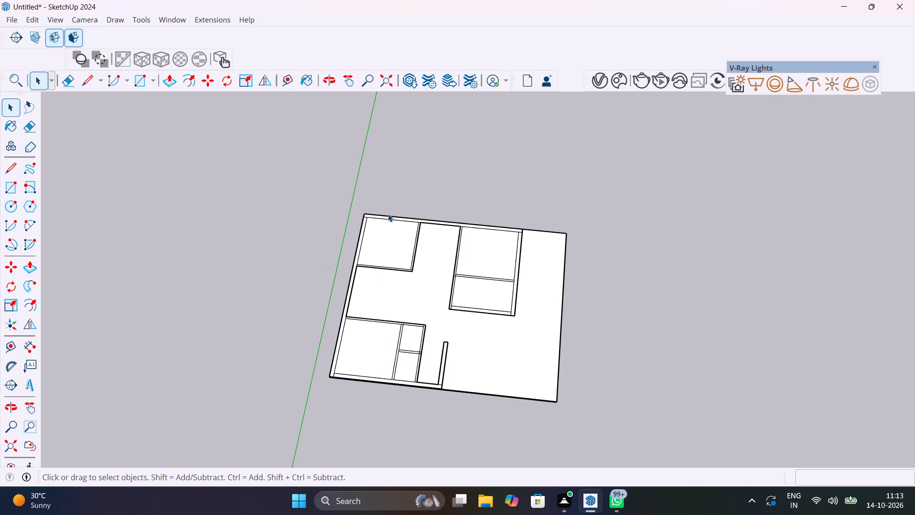
scroll(388, 214, "up", 11)
left_click(404, 225)
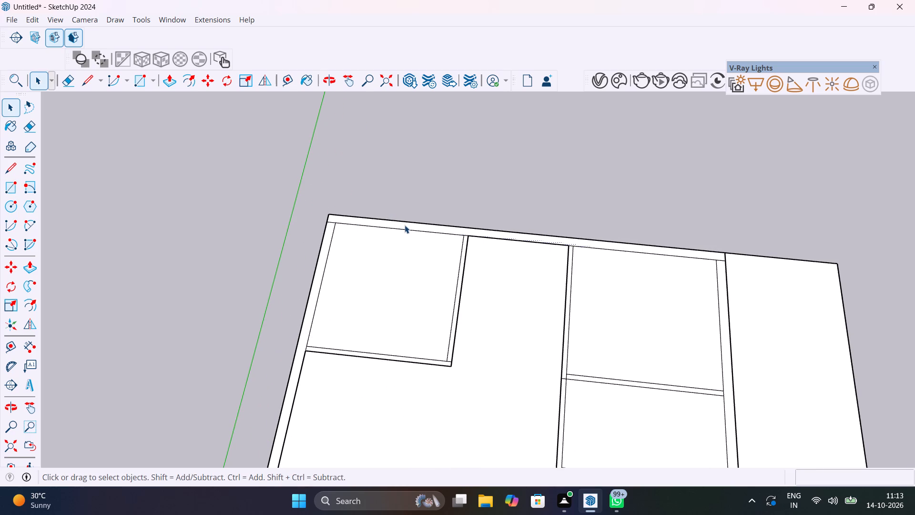
double_click(405, 225)
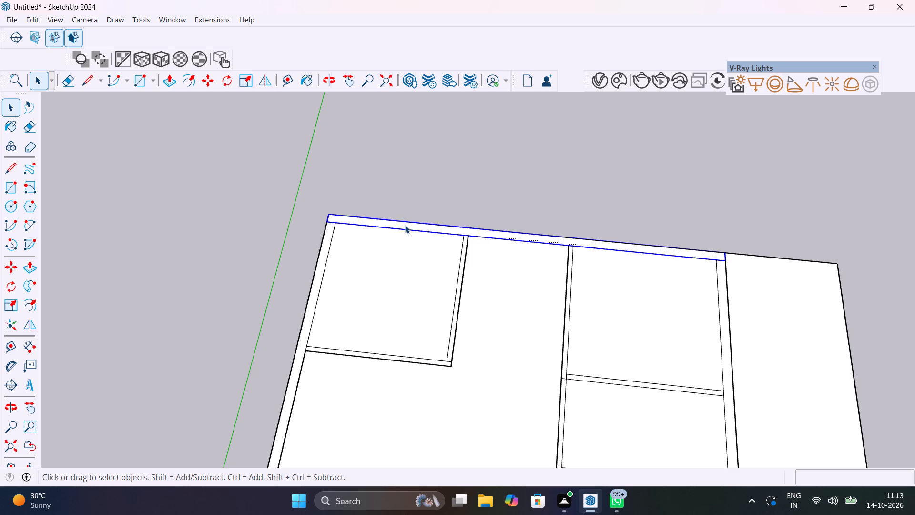
scroll(405, 225, "down", 8)
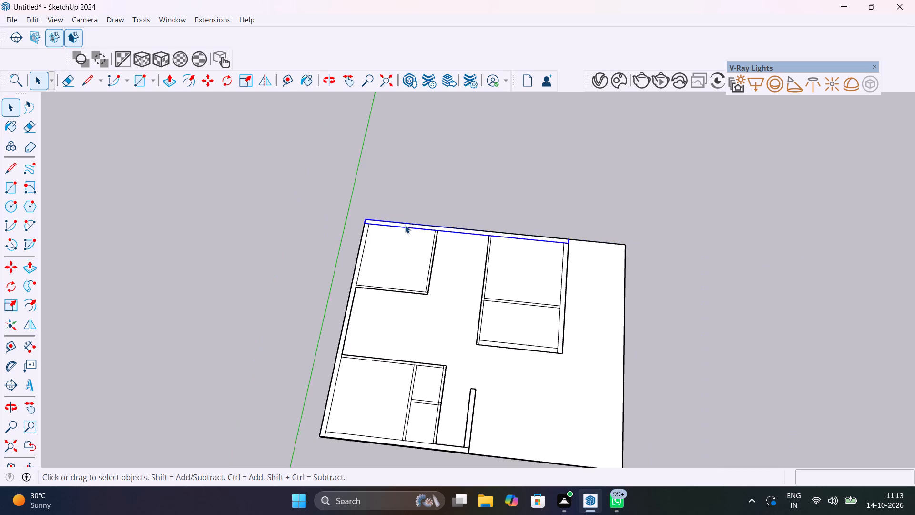
scroll(405, 225, "up", 9)
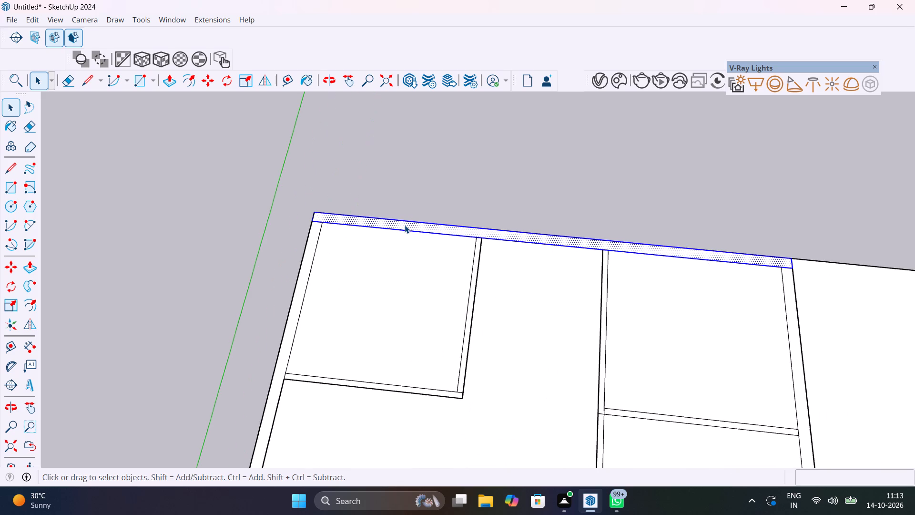
right_click(405, 225)
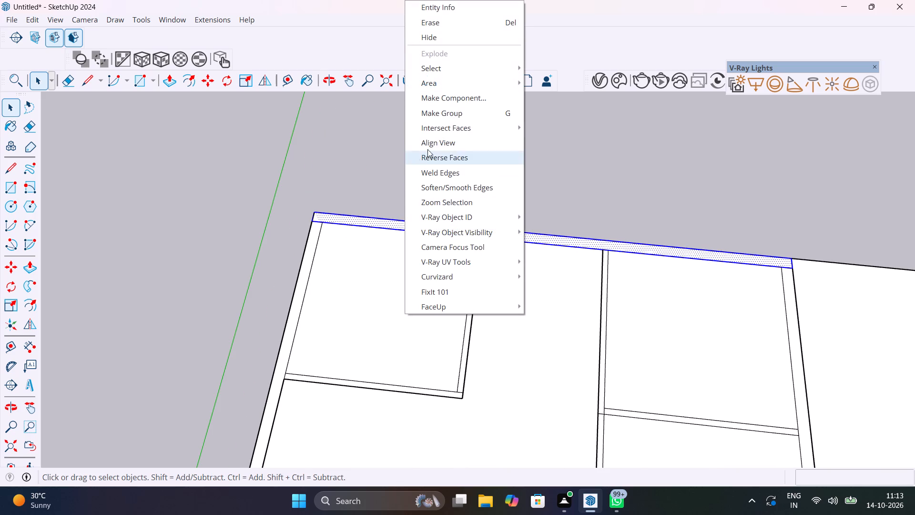
left_click(457, 116)
Open the far outer wall's group and push/pull its face up 10', then leave the group.
triple_click(463, 232)
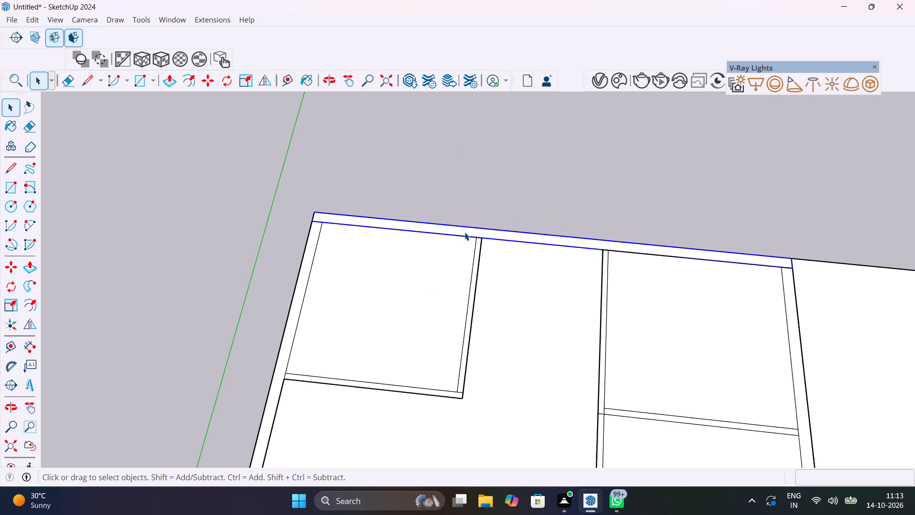
left_click(465, 232)
key("p")
left_click(465, 232)
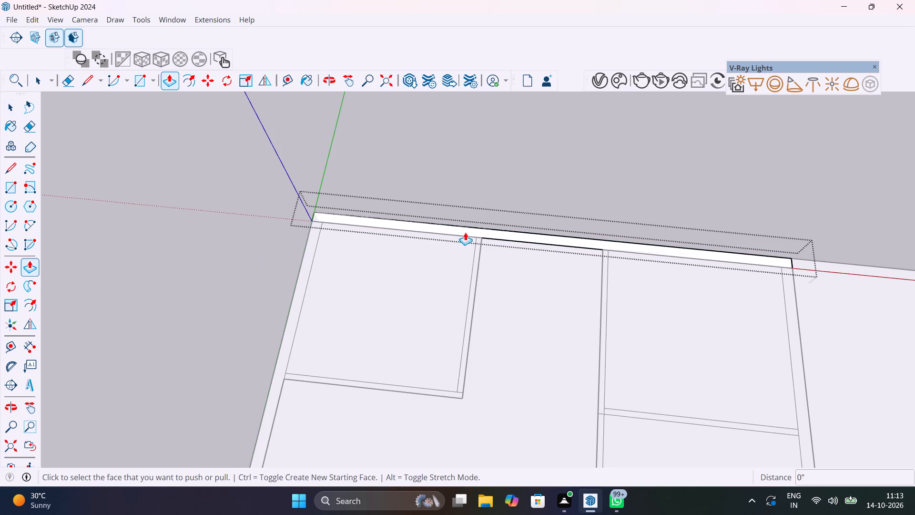
scroll(455, 196, "down", 6)
scroll(482, 218, "up", 4)
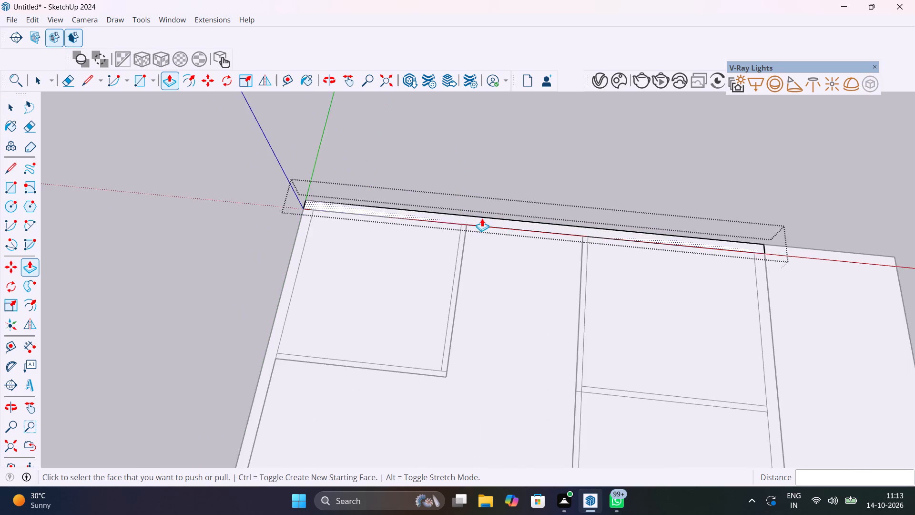
scroll(482, 218, "up", 4)
left_click(482, 218)
scroll(478, 141, "down", 6)
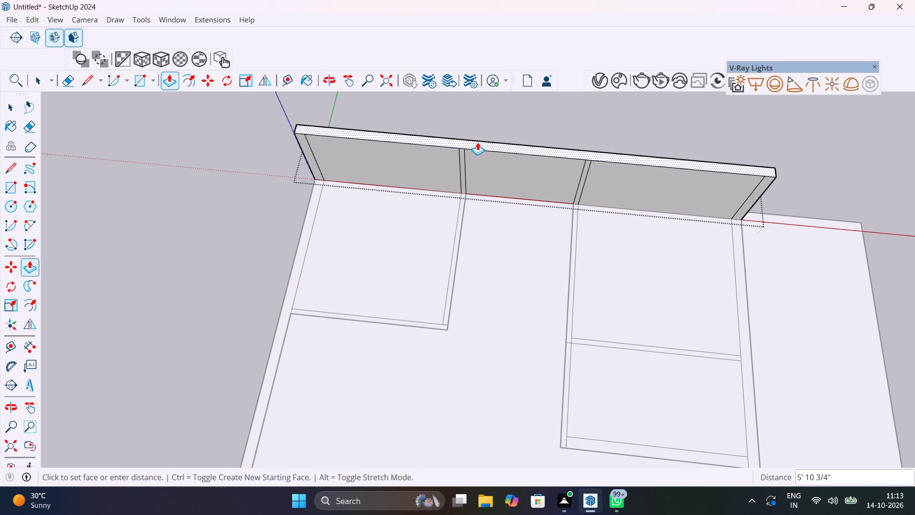
type("10'")
key("Return")
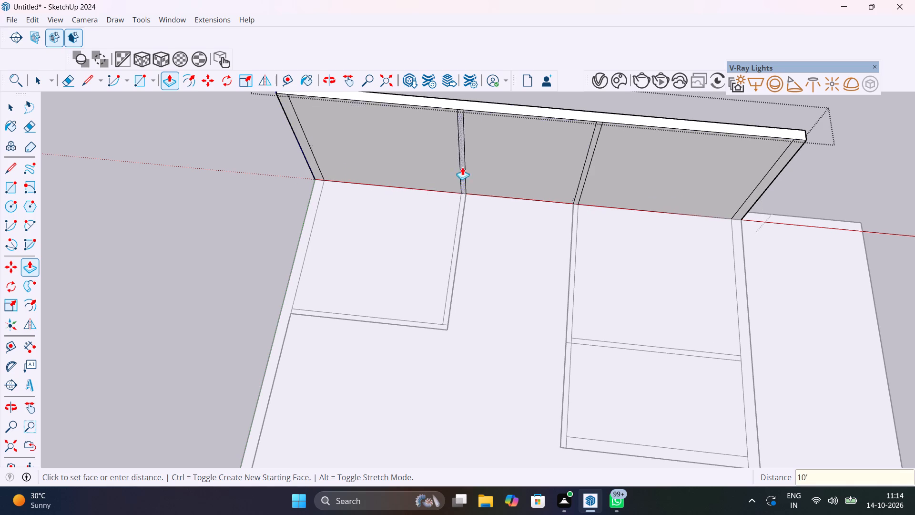
key("space")
left_click(248, 223)
Group the face and edges of the outer side wall rectangle that runs along the green axis.
scroll(281, 226, "down", 3)
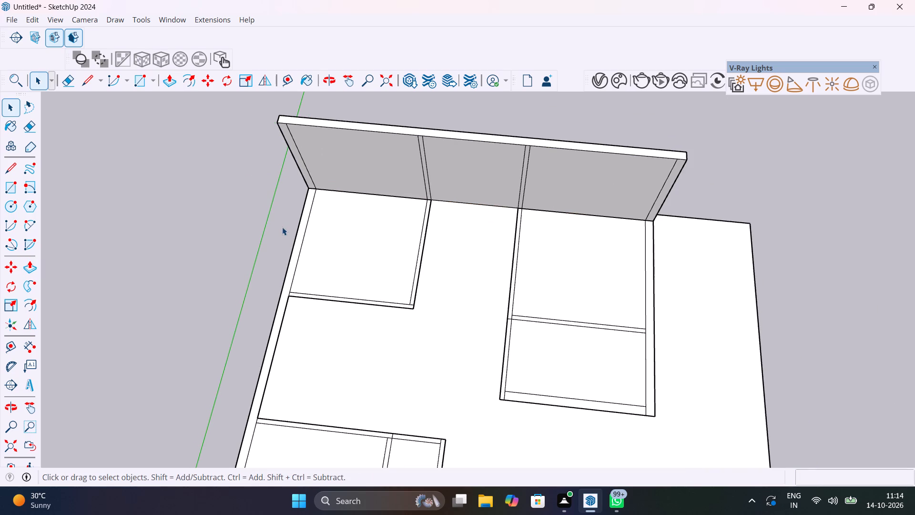
scroll(299, 230, "up", 6)
left_click(301, 230)
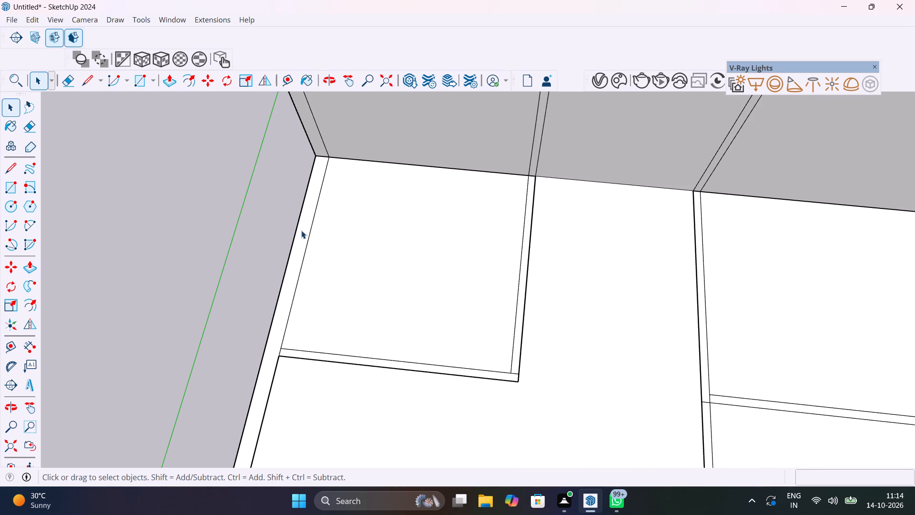
left_click(302, 232)
double_click(302, 232)
double_click(302, 232)
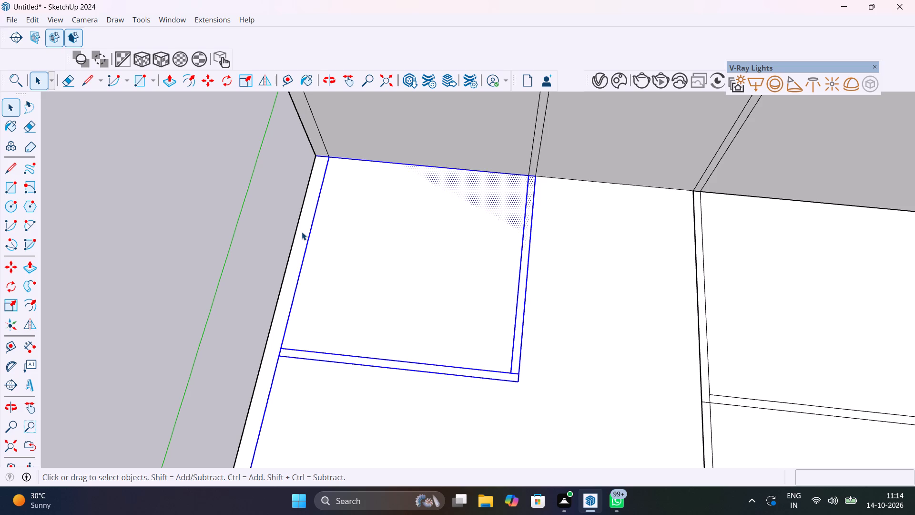
left_click(302, 232)
double_click(302, 232)
right_click(302, 232)
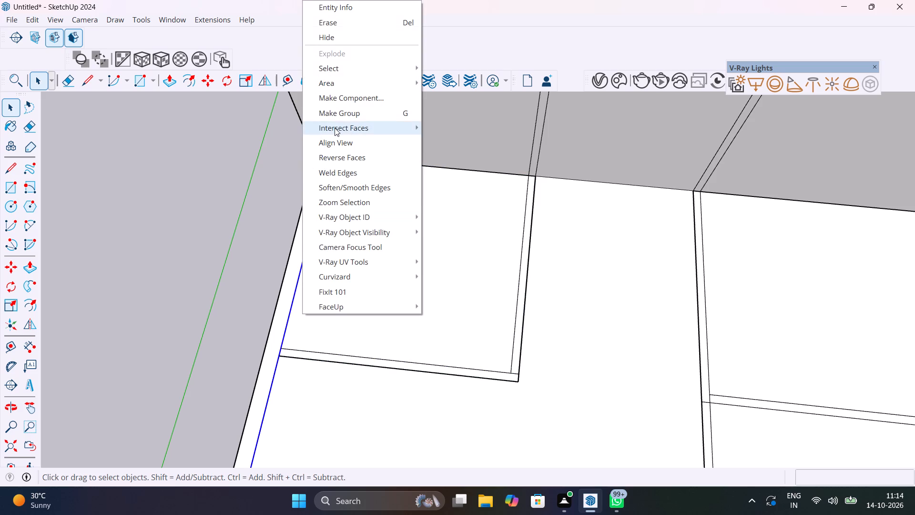
left_click(346, 111)
Open the side wall's group, push/pull its face up 10' to match the far wall's top, and leave the group.
double_click(309, 215)
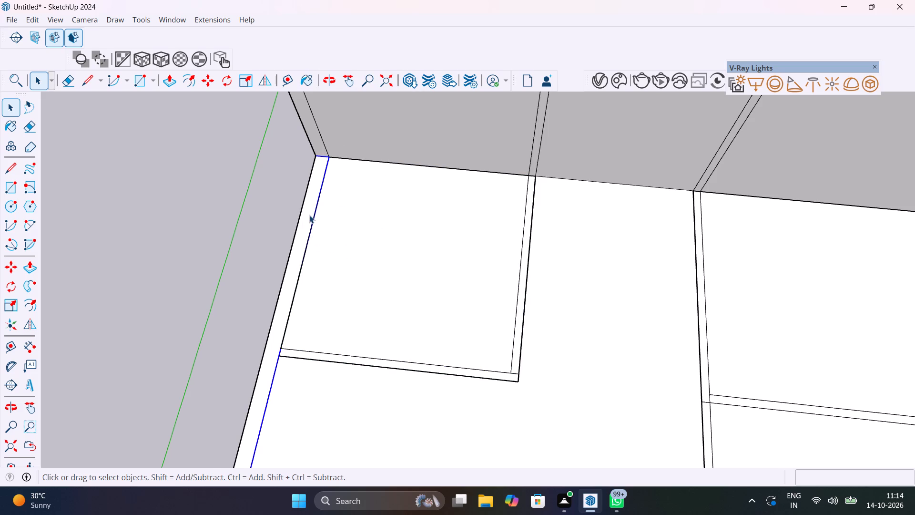
key("p")
left_click(310, 215)
scroll(316, 201, "down", 2)
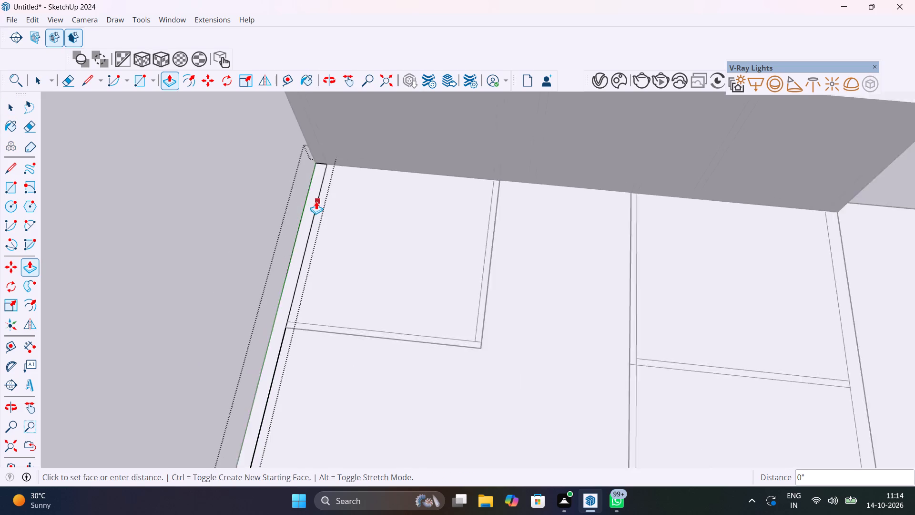
scroll(316, 201, "down", 13)
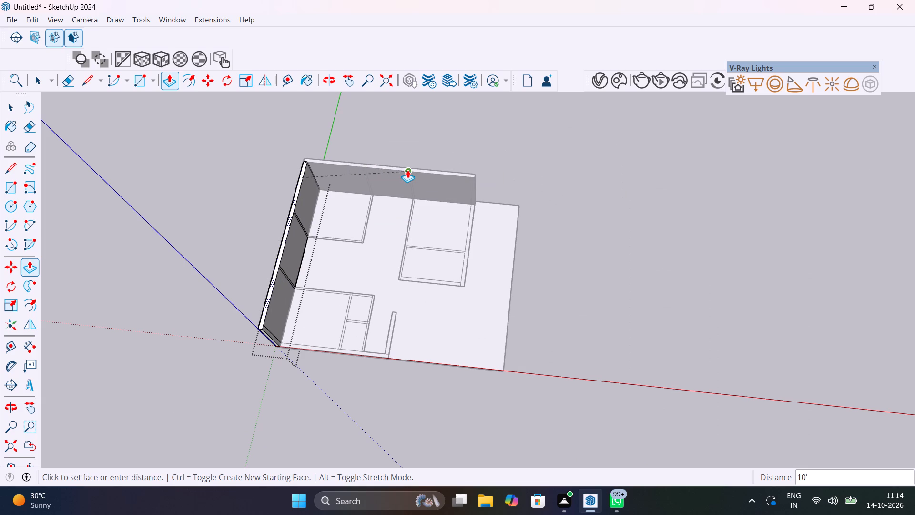
left_click(407, 170)
key("space")
left_click(599, 255)
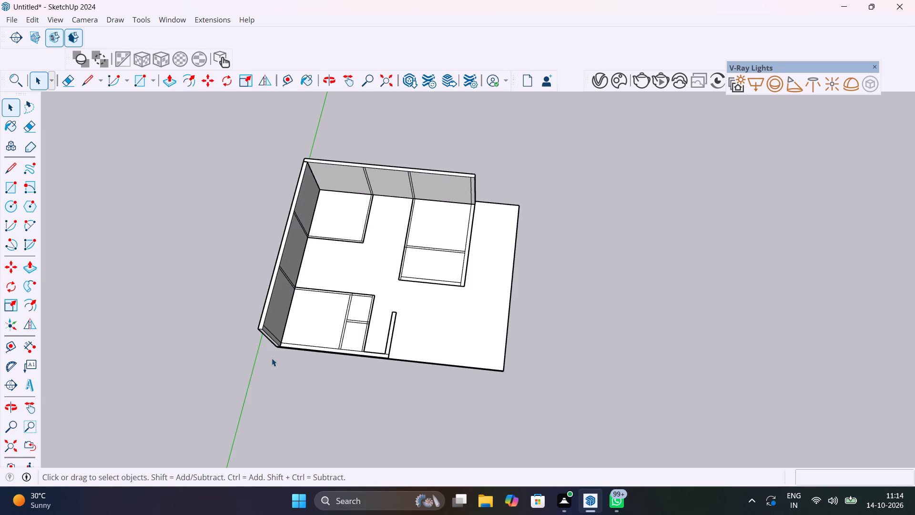
Group the face and edges of the outer wall rectangle along the slab's near edge, beside the short stub wall.
scroll(283, 355, "up", 12)
key("r")
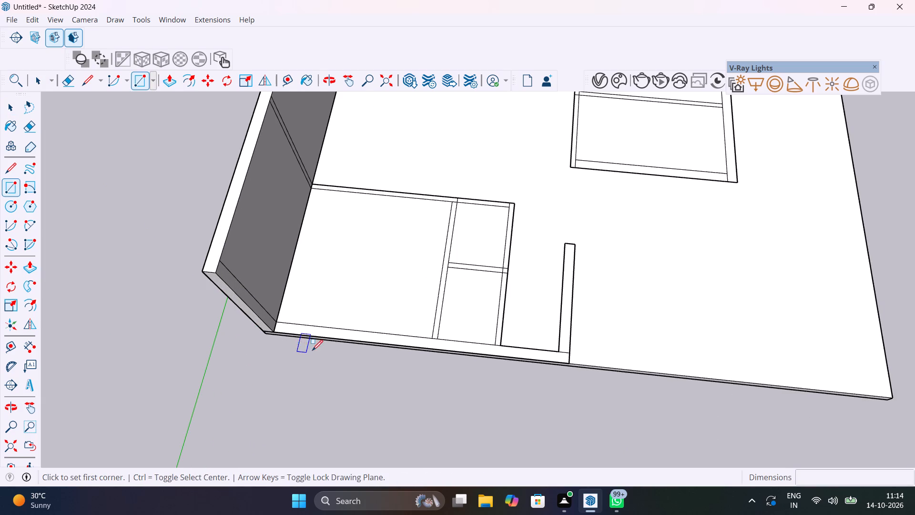
key("space")
scroll(298, 324, "up", 4)
left_click(304, 332)
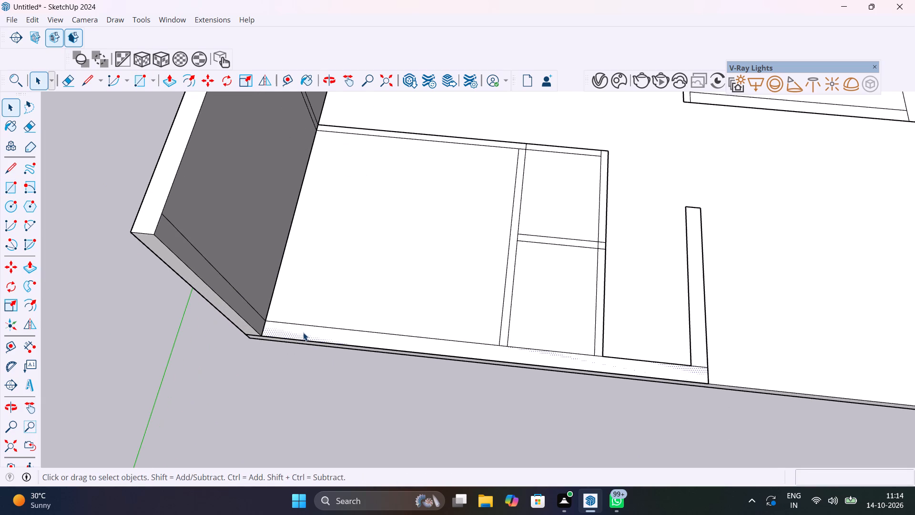
double_click(303, 332)
right_click(302, 332)
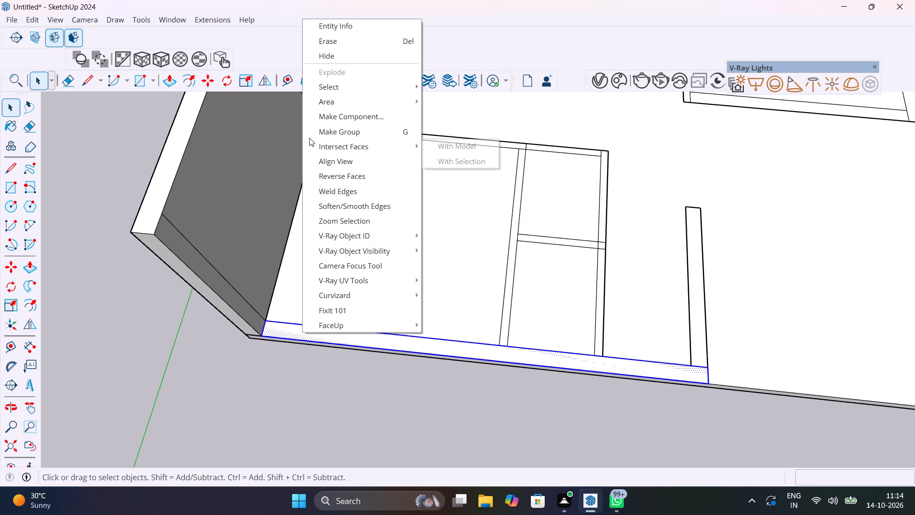
left_click(325, 133)
Open the near outer wall's group, push/pull its face up 10' to match the side wall's top, and leave the group.
double_click(345, 335)
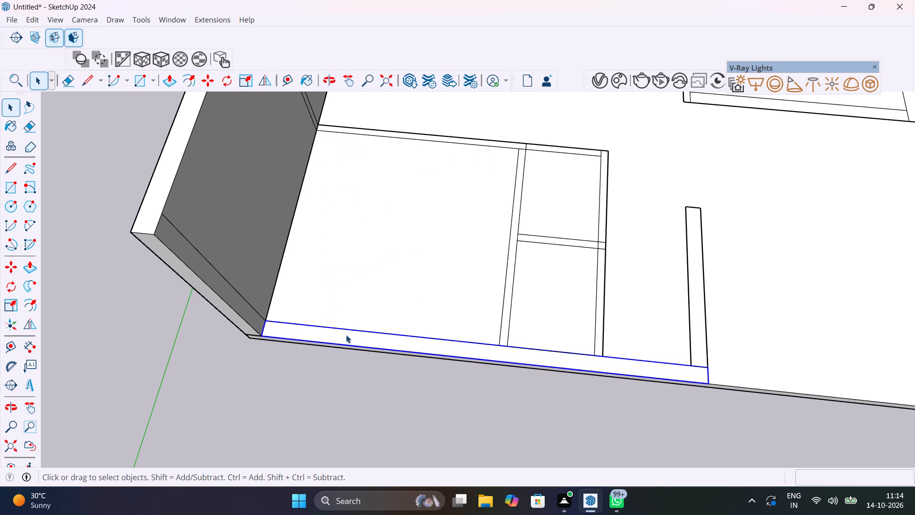
double_click(347, 335)
key("p")
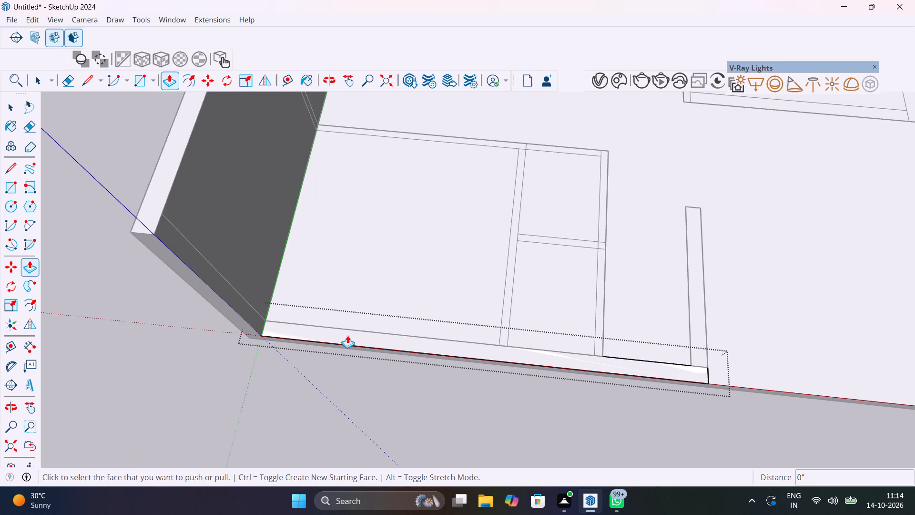
left_click(348, 335)
left_click(300, 326)
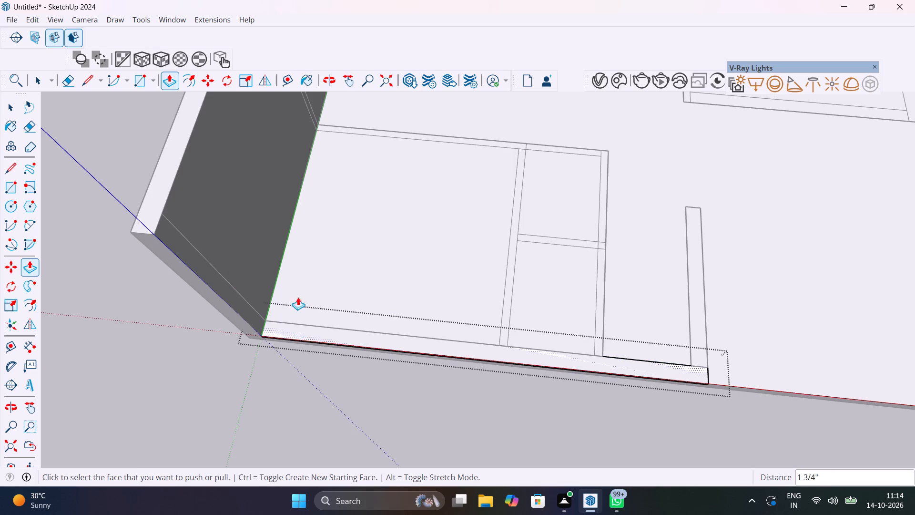
scroll(288, 283, "down", 6)
left_click(218, 256)
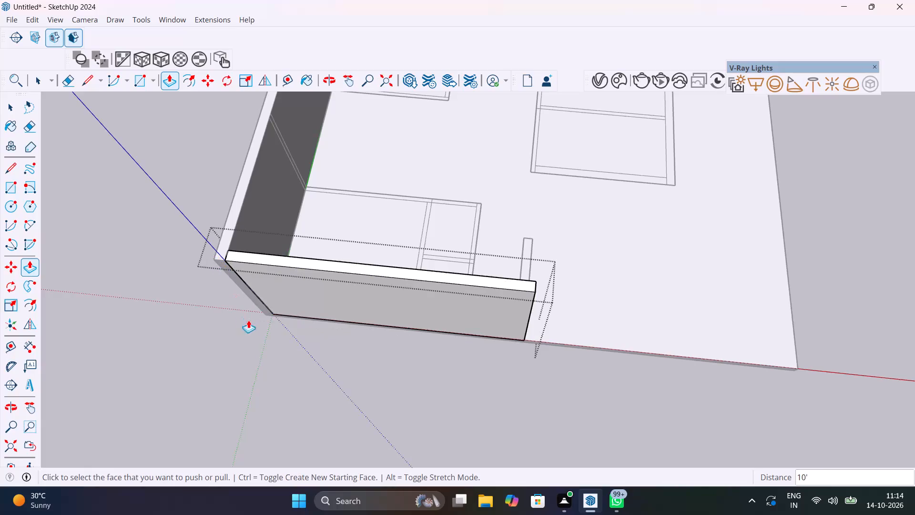
scroll(263, 345, "down", 7)
key("space")
left_click(410, 378)
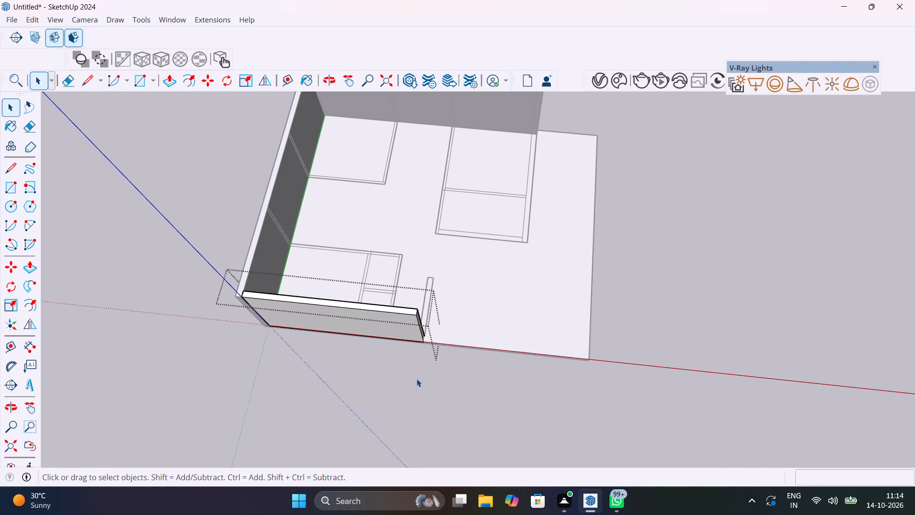
Group the face and edges of the short stub wall rectangle at the free end of the newly raised outer wall.
middle_click_drag(309, 329, 0, 259)
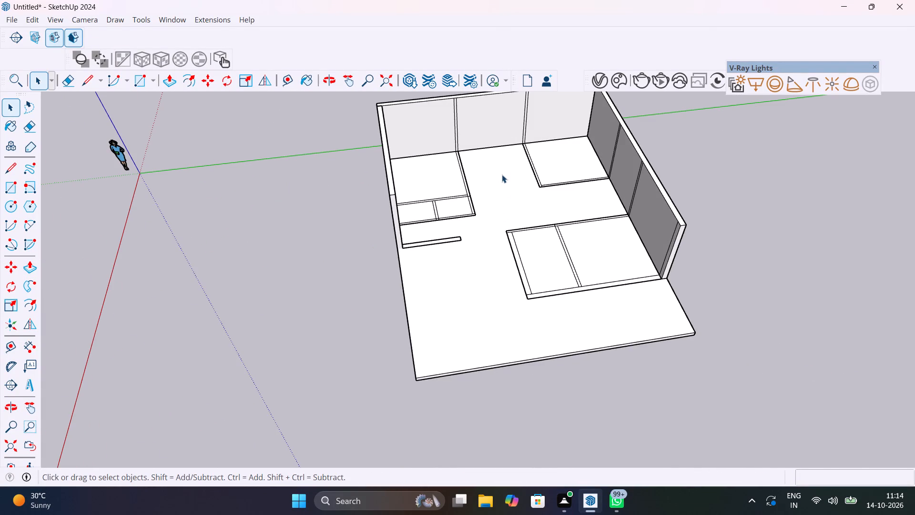
scroll(502, 166, "up", 6)
scroll(507, 252, "down", 4)
scroll(494, 266, "up", 1)
middle_click_drag(491, 265, 377, 257)
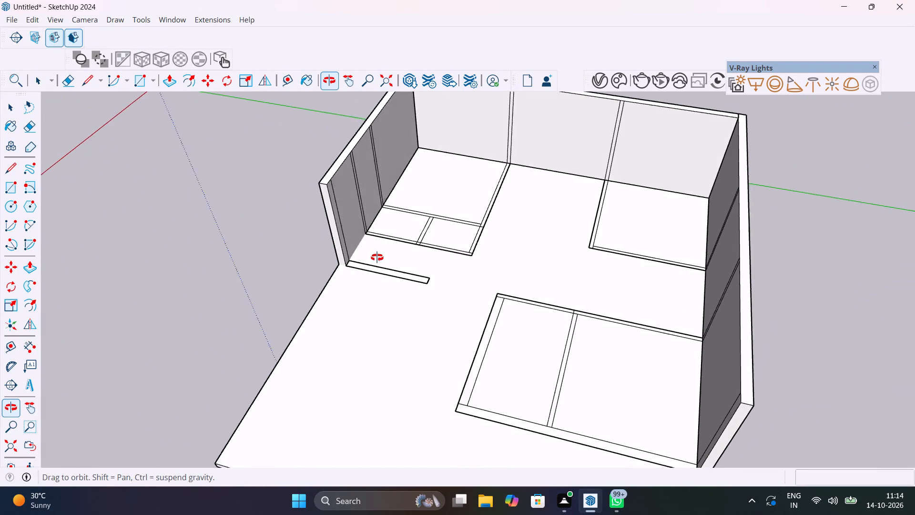
middle_click_drag(377, 257, 376, 292)
scroll(380, 261, "up", 6)
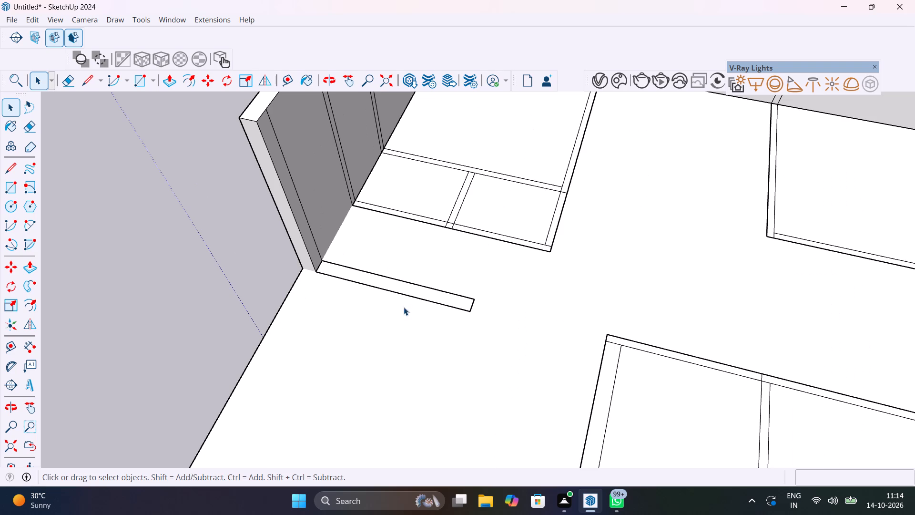
left_click(426, 294)
double_click(427, 294)
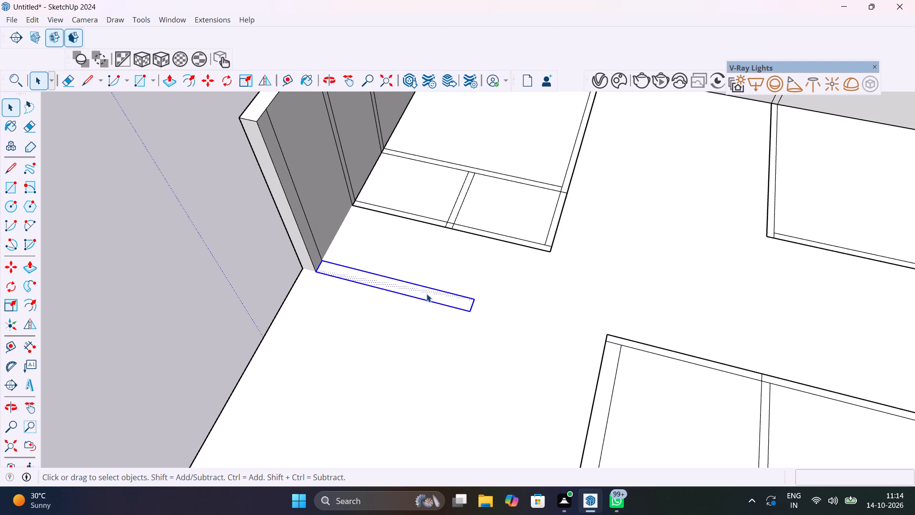
right_click(427, 294)
left_click(465, 115)
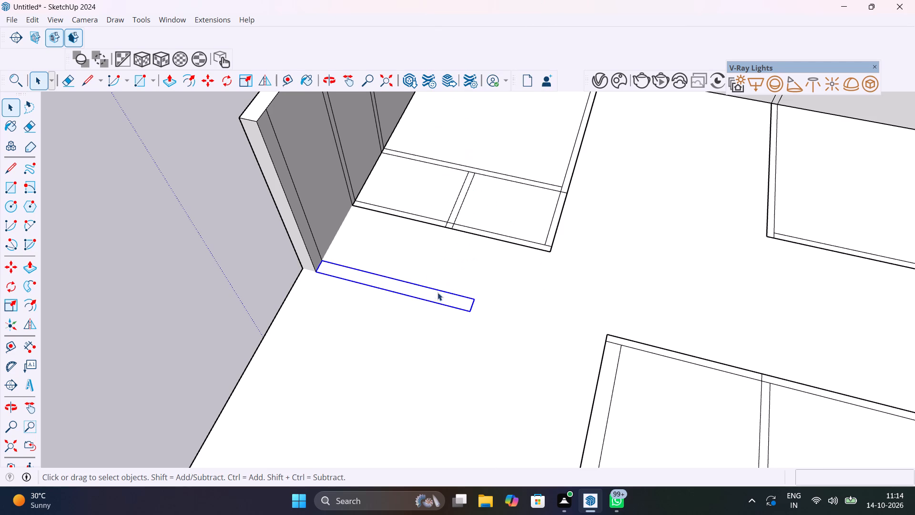
Open the stub wall's group, push/pull its face up 10' to the adjoining wall's top, and leave the group.
double_click(439, 299)
key("p")
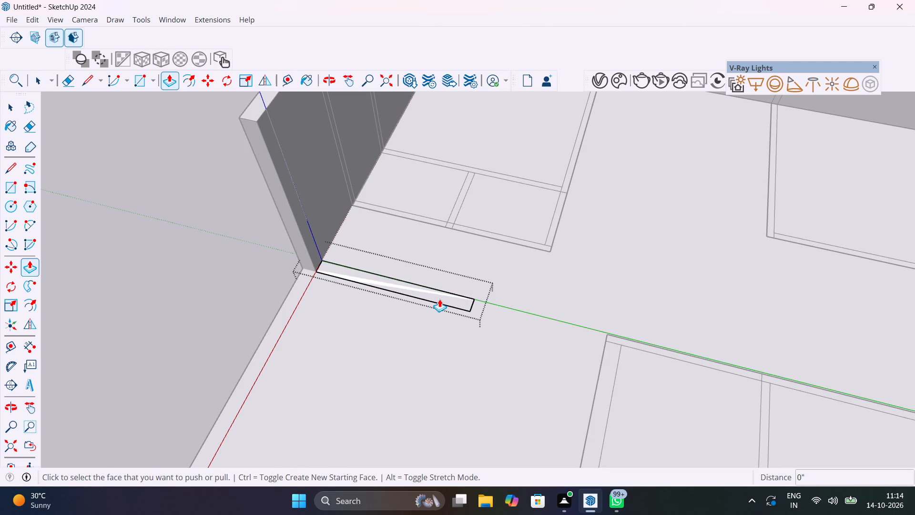
left_click(444, 294)
scroll(403, 246, "down", 7)
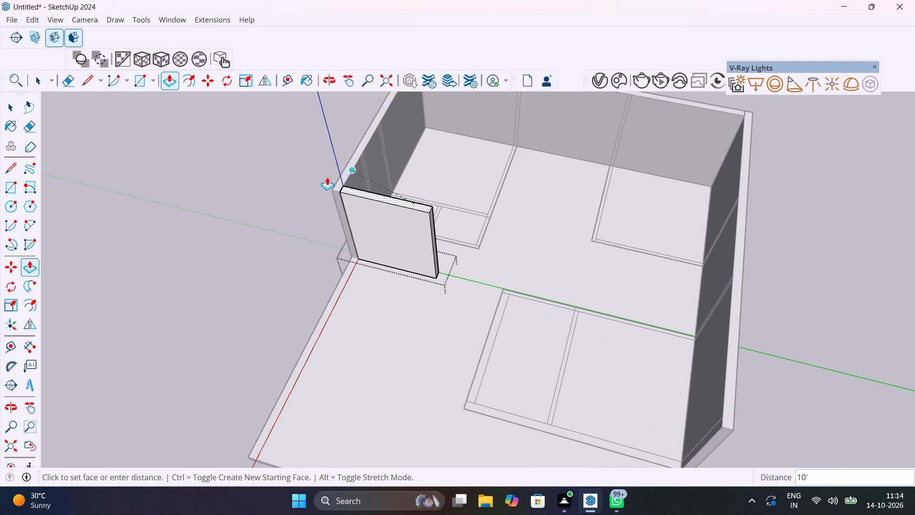
left_click(333, 185)
key("space")
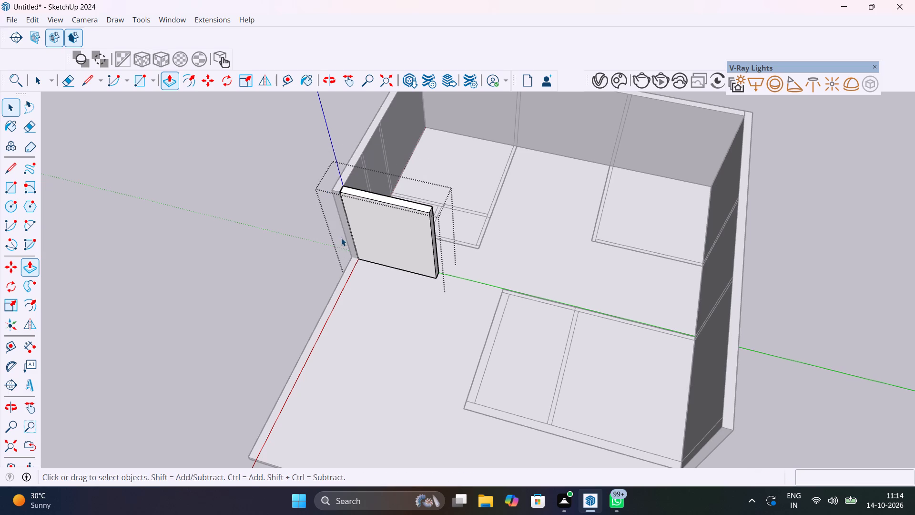
left_click(272, 250)
Erase the two short edges that cross the partition strip facing the stub wall, where the small rooms' divider meets it.
scroll(467, 248, "up", 1)
middle_click_drag(363, 230, 120, 223)
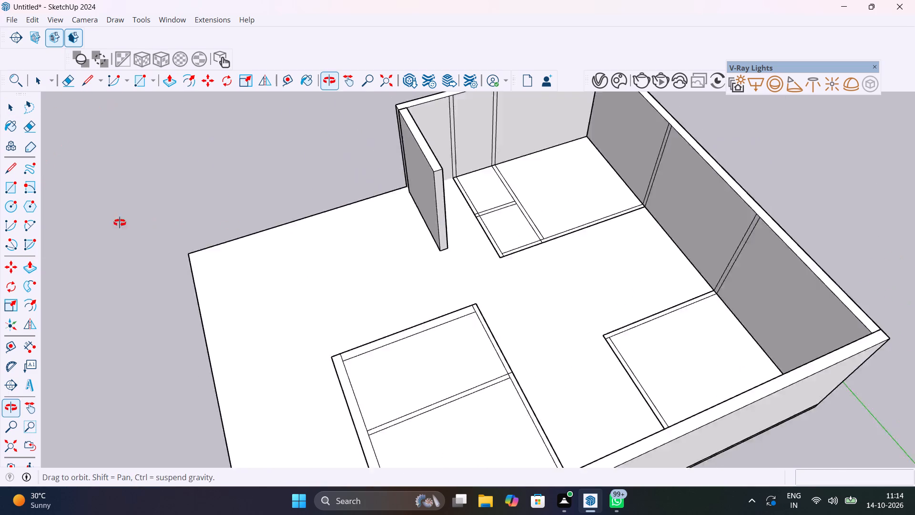
middle_click_drag(120, 223, 100, 223)
scroll(502, 196, "up", 7)
middle_click_drag(495, 216, 394, 193)
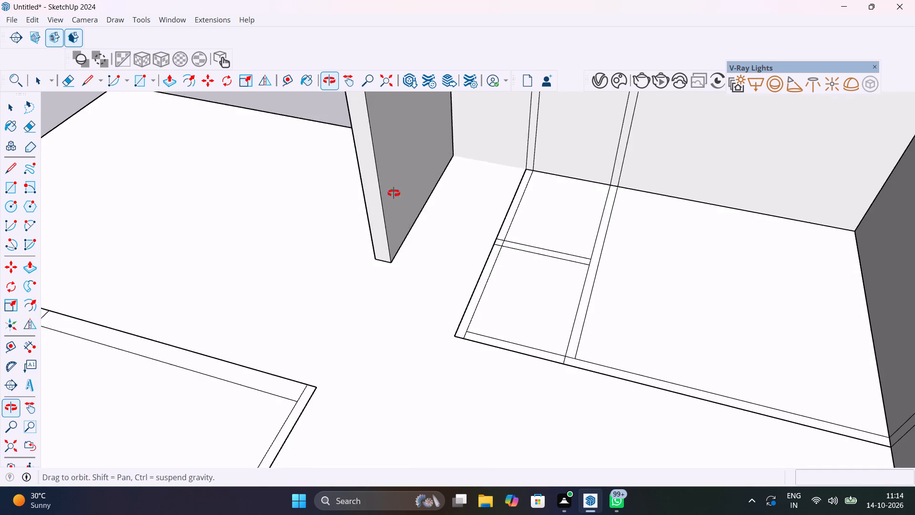
middle_click_drag(394, 193, 516, 267)
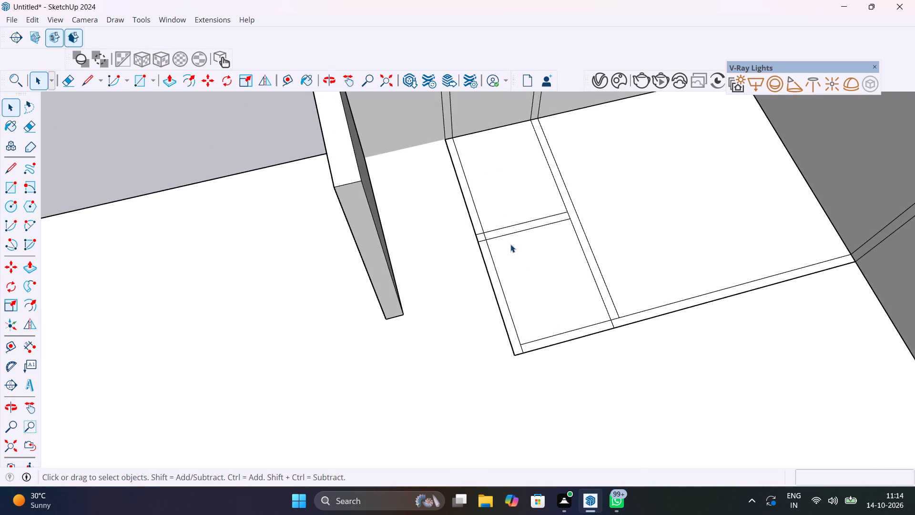
scroll(510, 244, "down", 6)
scroll(489, 198, "up", 5)
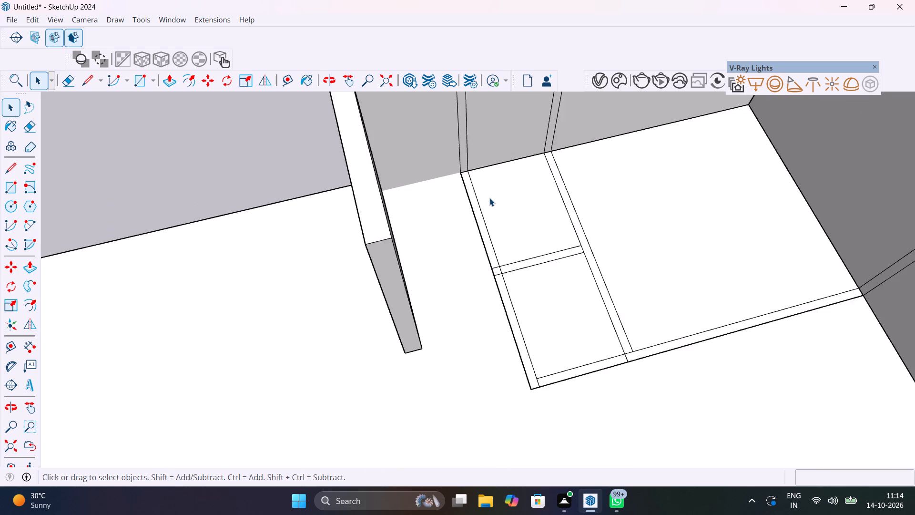
scroll(489, 198, "up", 4)
scroll(514, 326, "up", 7)
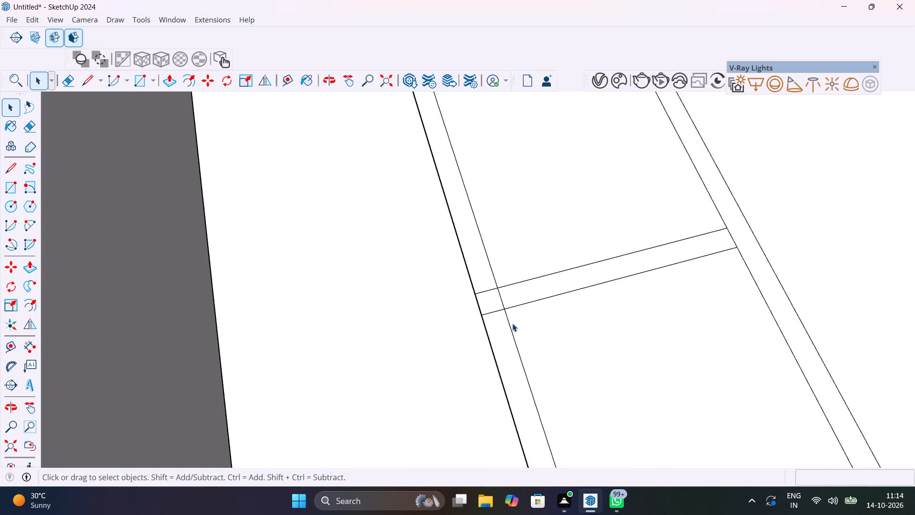
scroll(512, 323, "up", 1)
key("e")
left_click(490, 309)
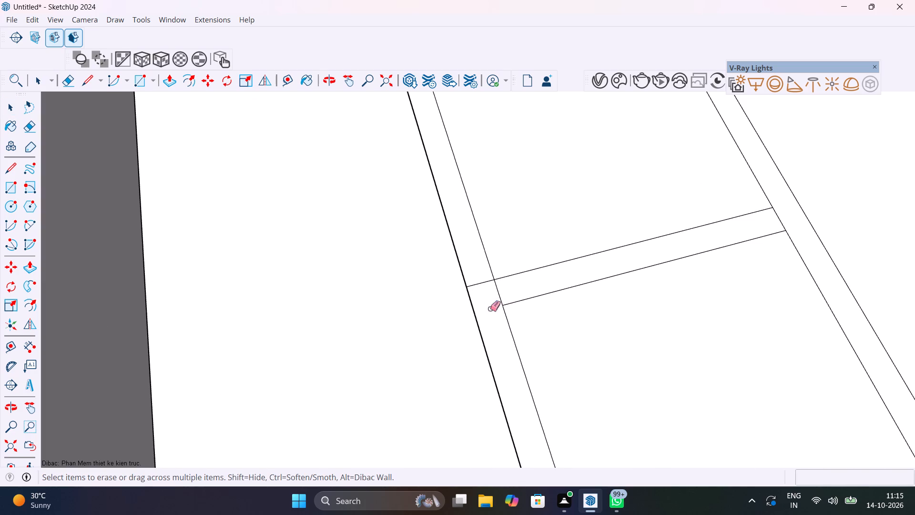
left_click(485, 282)
Group the face and edges of the cleaned partition strip facing the stub wall.
key("space")
double_click(483, 297)
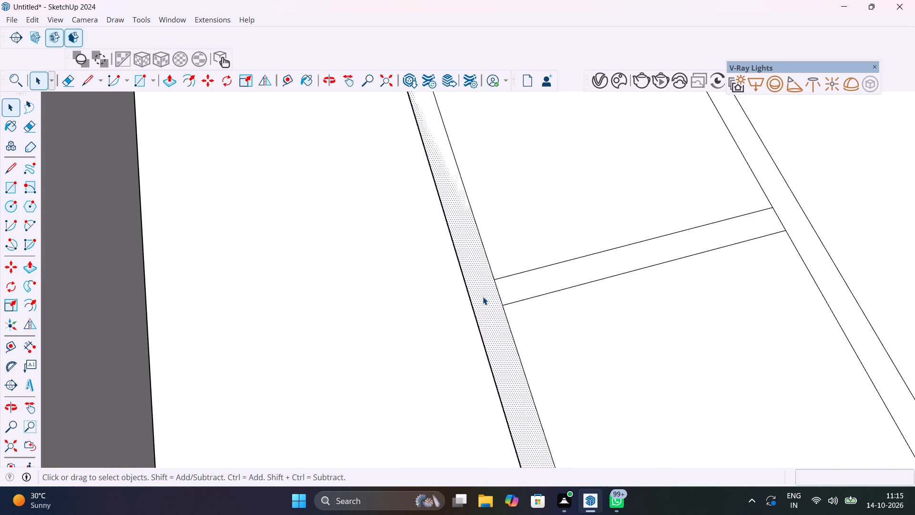
right_click(484, 297)
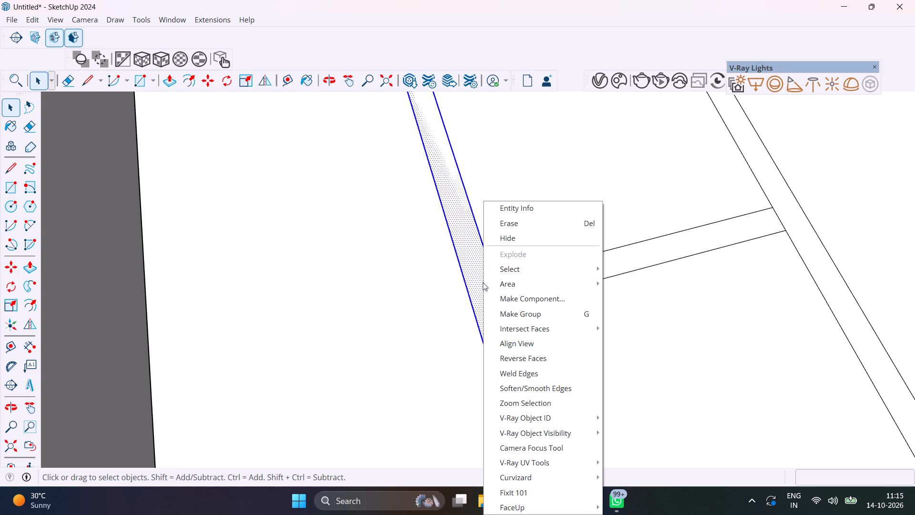
left_click(517, 315)
Open that partition's group, push/pull its face up 10' to match the stub wall's top, and leave the group.
double_click(505, 346)
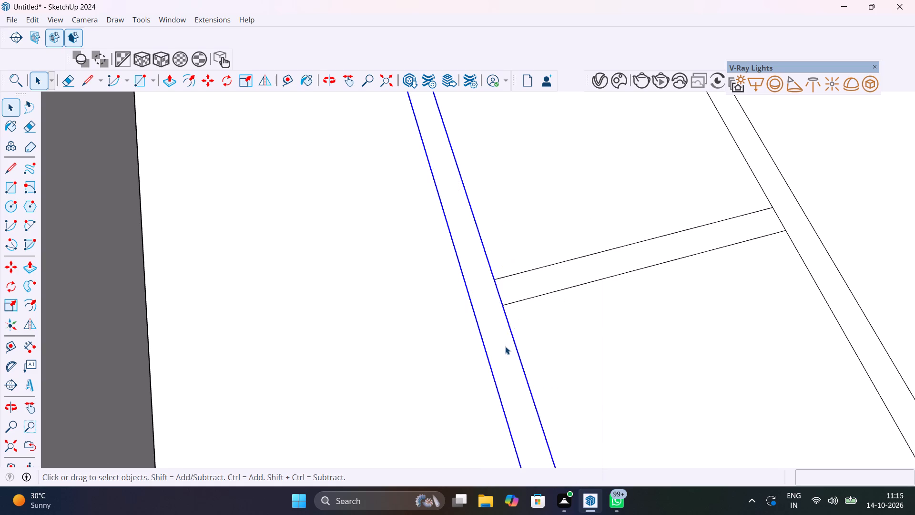
key("p")
left_click(505, 346)
scroll(504, 306, "down", 10)
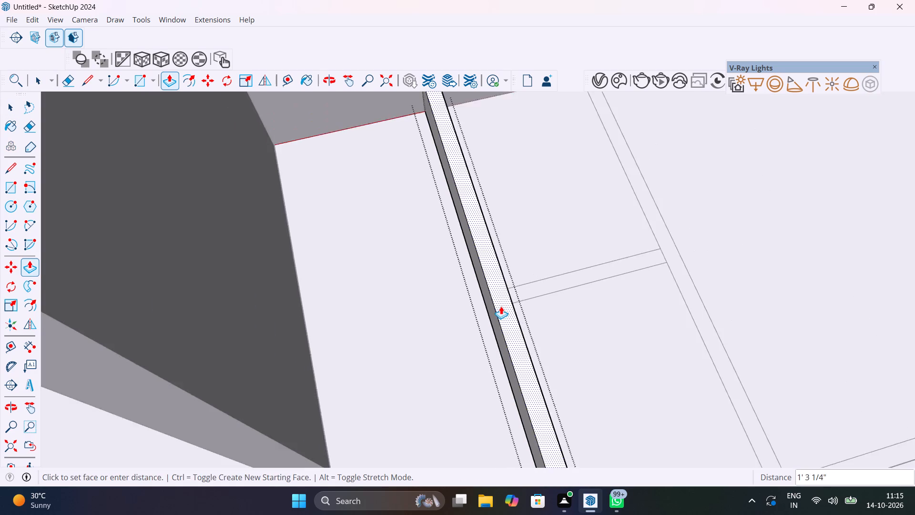
scroll(501, 306, "down", 3)
left_click(344, 282)
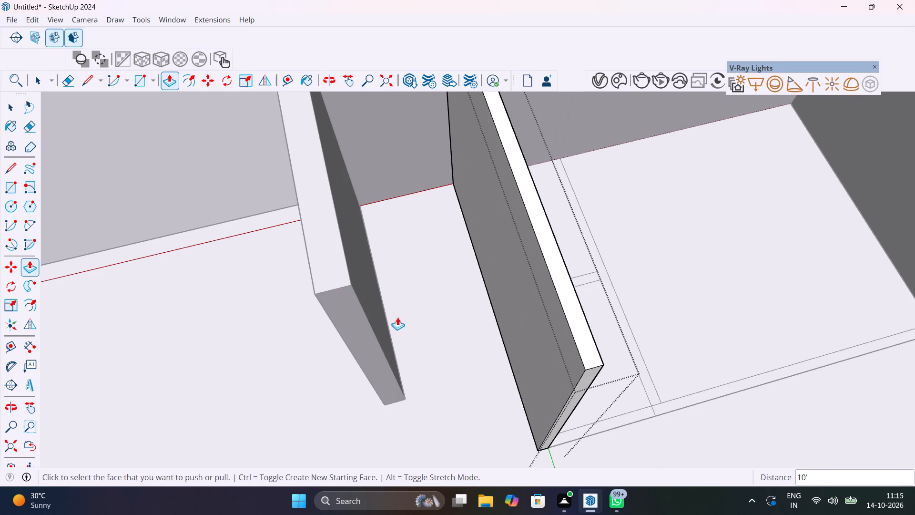
scroll(397, 317, "down", 13)
middle_click_drag(440, 336, 363, 318)
scroll(468, 294, "up", 10)
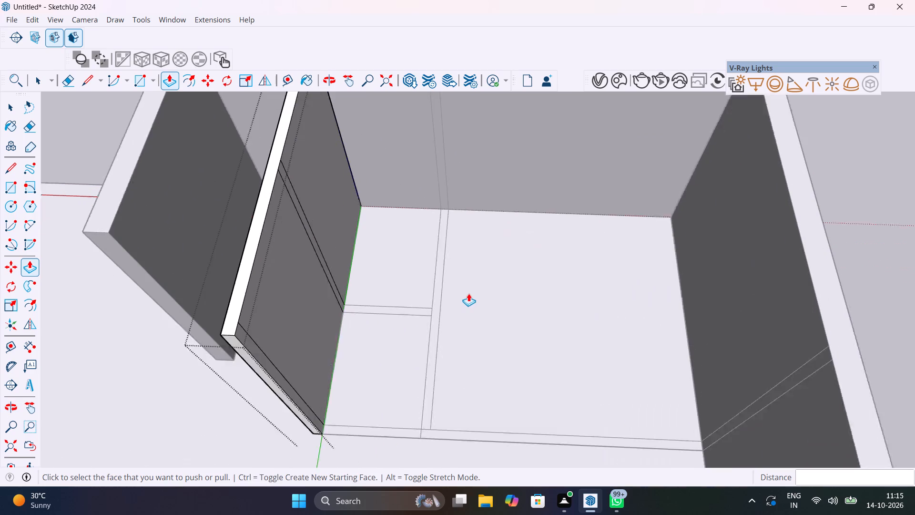
scroll(468, 293, "up", 1)
key("space")
scroll(469, 296, "down", 6)
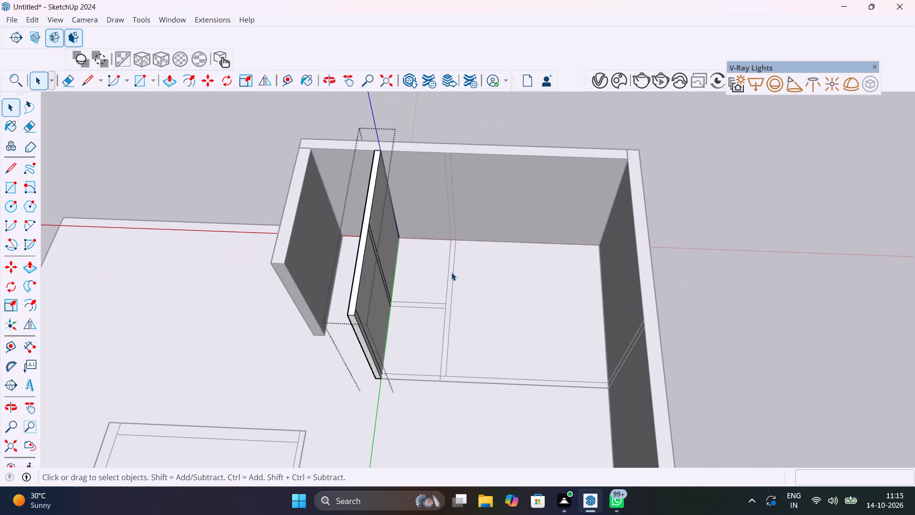
left_click(584, 128)
Group the face and edges of the partition strip between the two small rooms and the larger corner room.
left_click(449, 295)
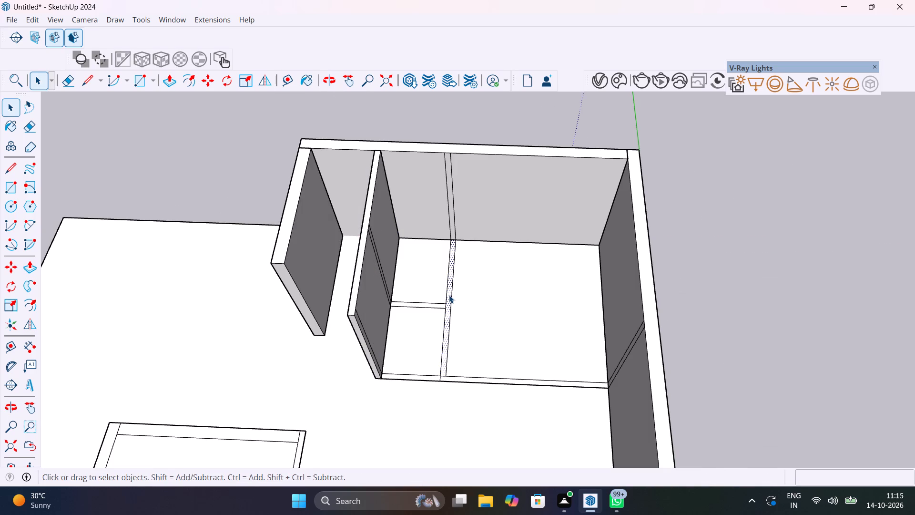
double_click(449, 295)
right_click(449, 295)
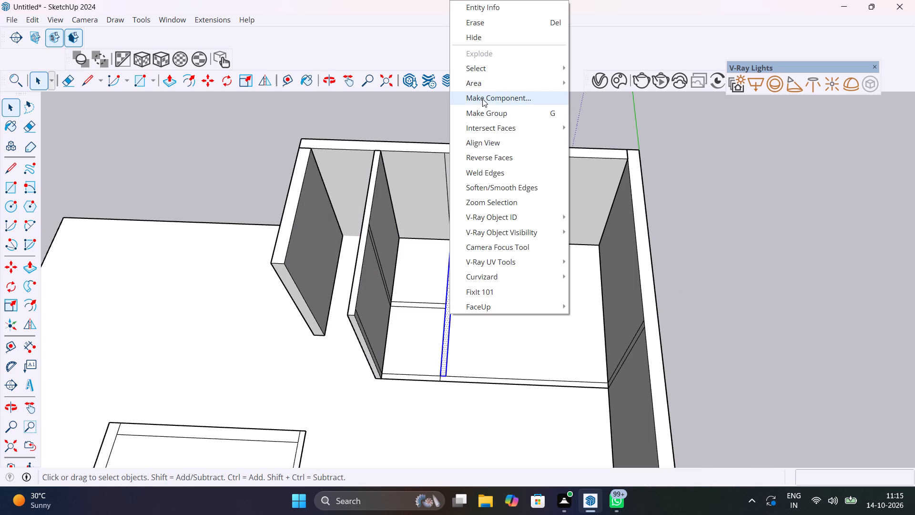
left_click(490, 110)
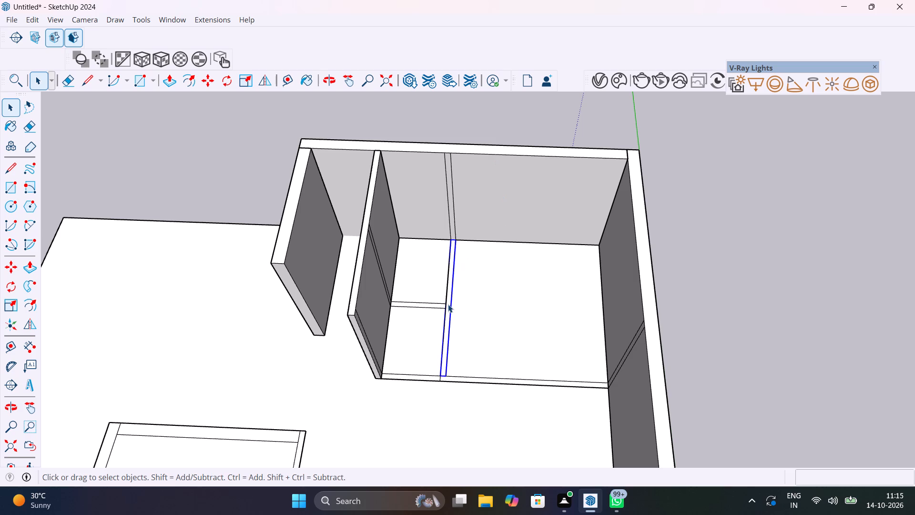
Open the group of the strip between the small rooms and the larger corner room, push/pull its face up 10', and leave the group.
double_click(448, 304)
double_click(448, 304)
scroll(448, 304, "up", 9)
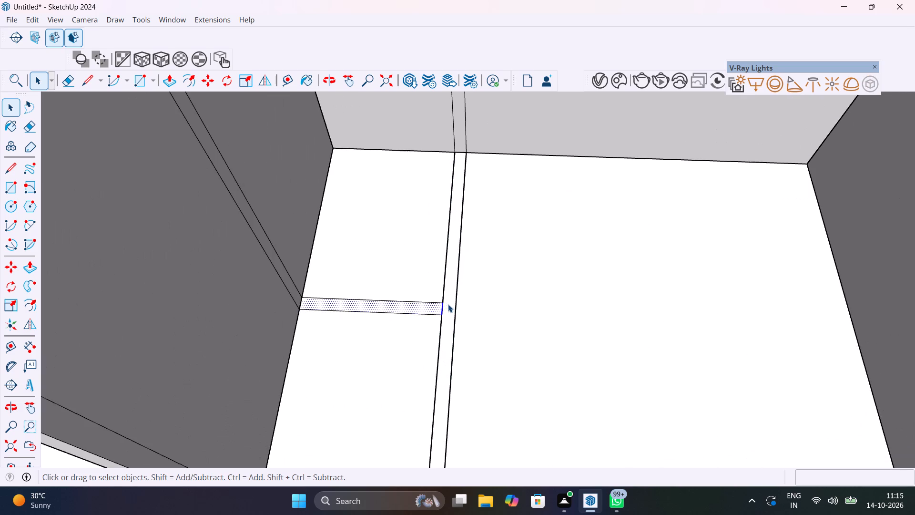
double_click(450, 306)
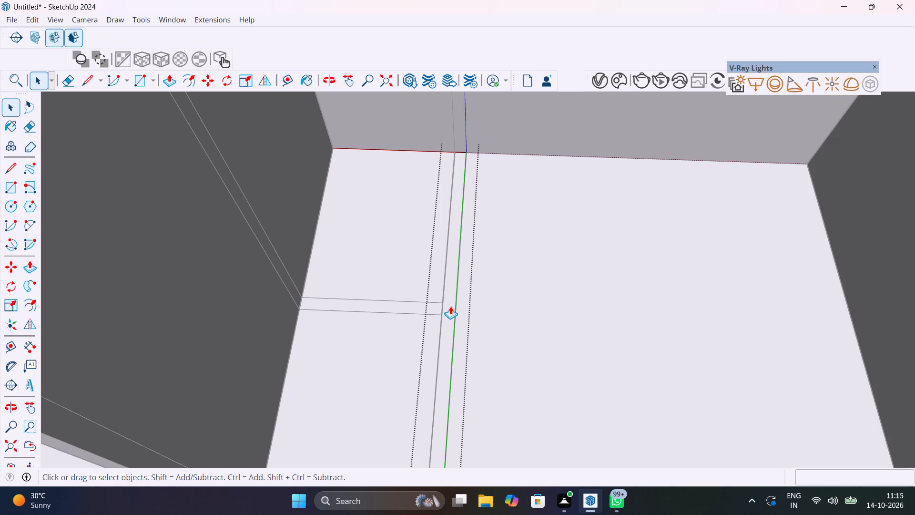
key("p")
left_click(450, 306)
scroll(452, 276, "down", 16)
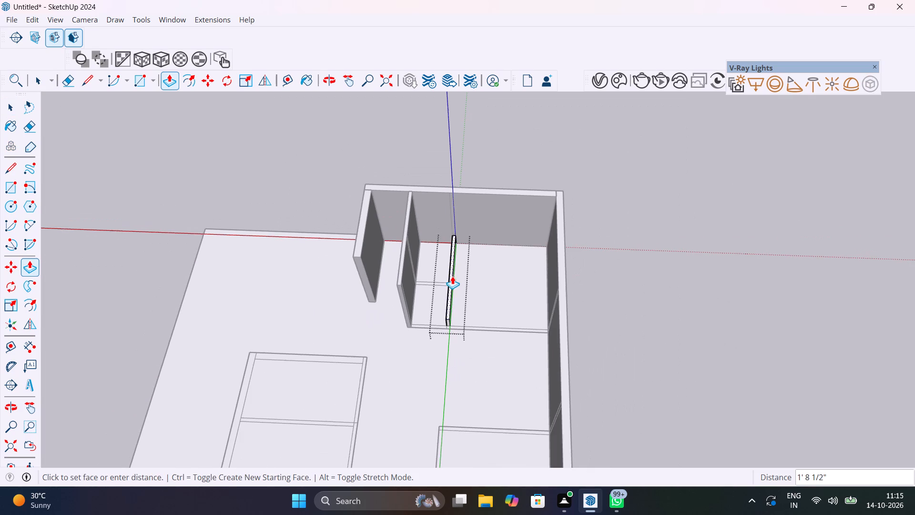
left_click(563, 288)
key("space")
left_click(632, 302)
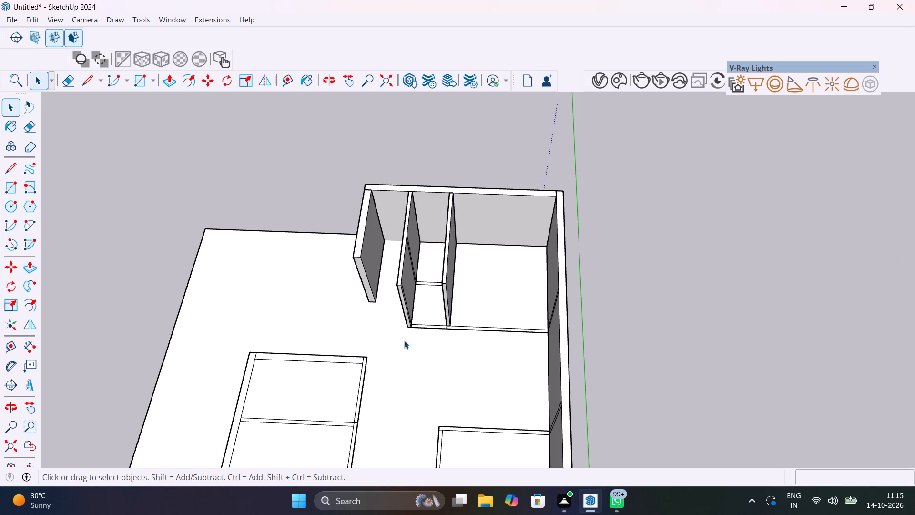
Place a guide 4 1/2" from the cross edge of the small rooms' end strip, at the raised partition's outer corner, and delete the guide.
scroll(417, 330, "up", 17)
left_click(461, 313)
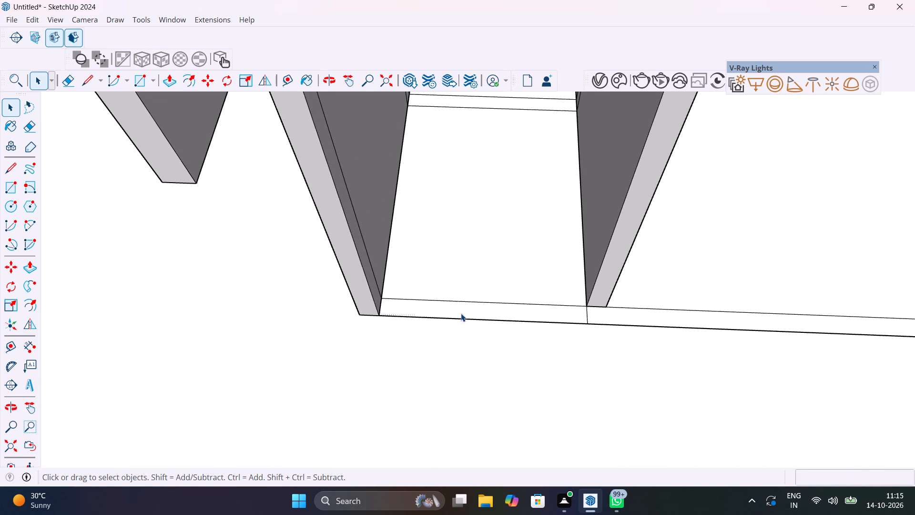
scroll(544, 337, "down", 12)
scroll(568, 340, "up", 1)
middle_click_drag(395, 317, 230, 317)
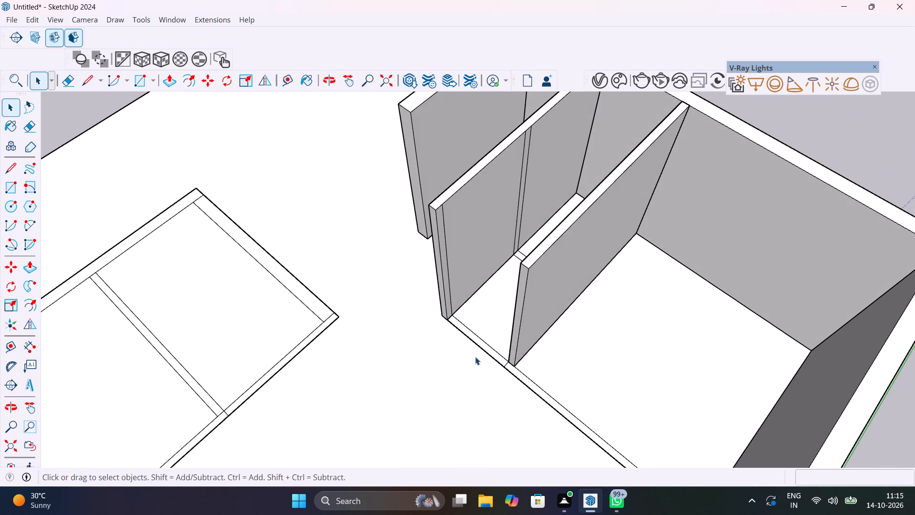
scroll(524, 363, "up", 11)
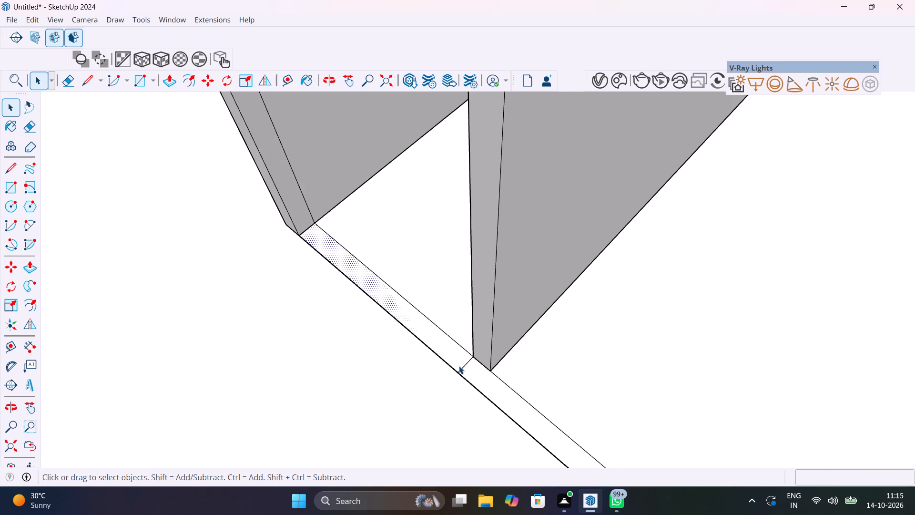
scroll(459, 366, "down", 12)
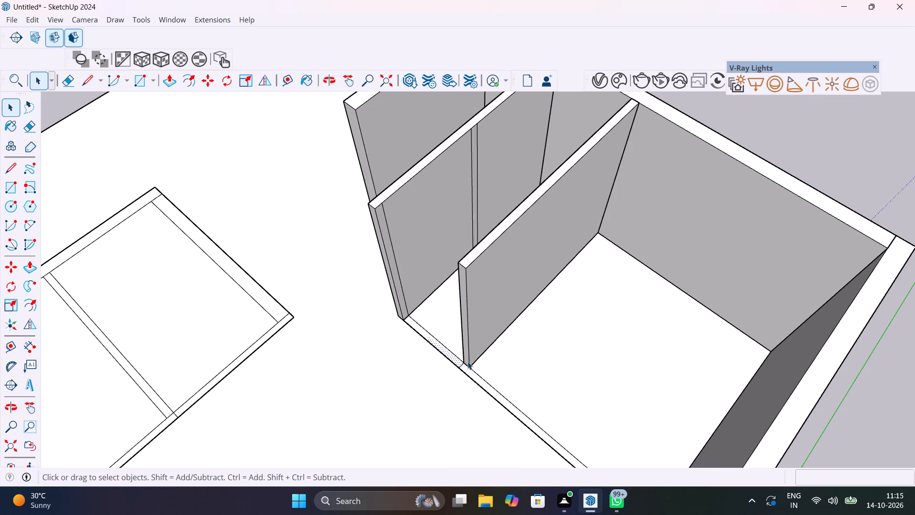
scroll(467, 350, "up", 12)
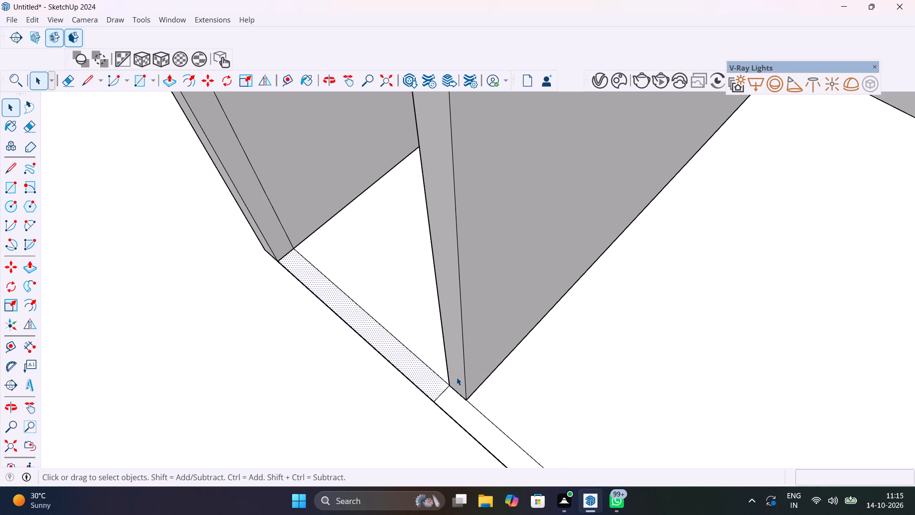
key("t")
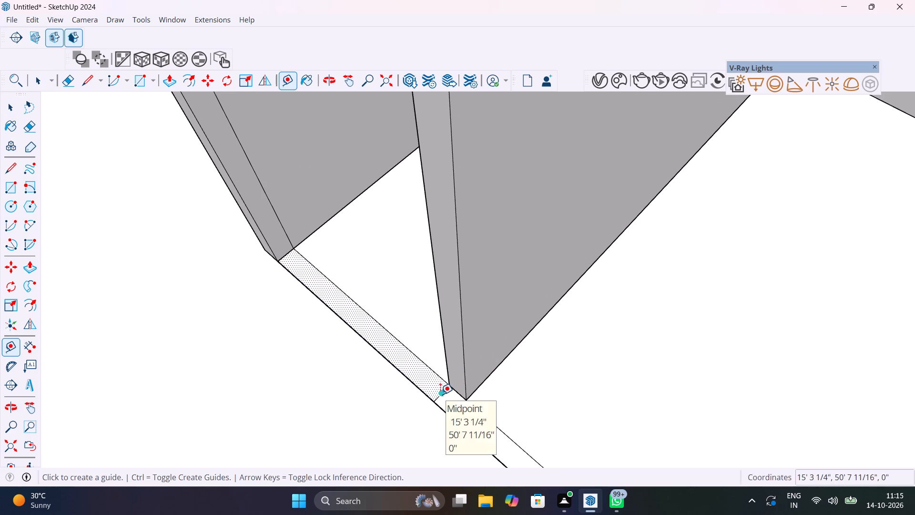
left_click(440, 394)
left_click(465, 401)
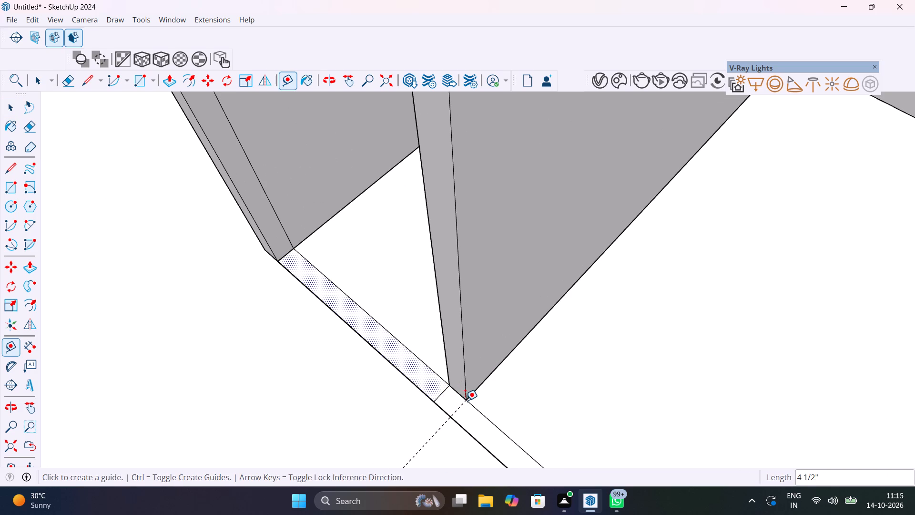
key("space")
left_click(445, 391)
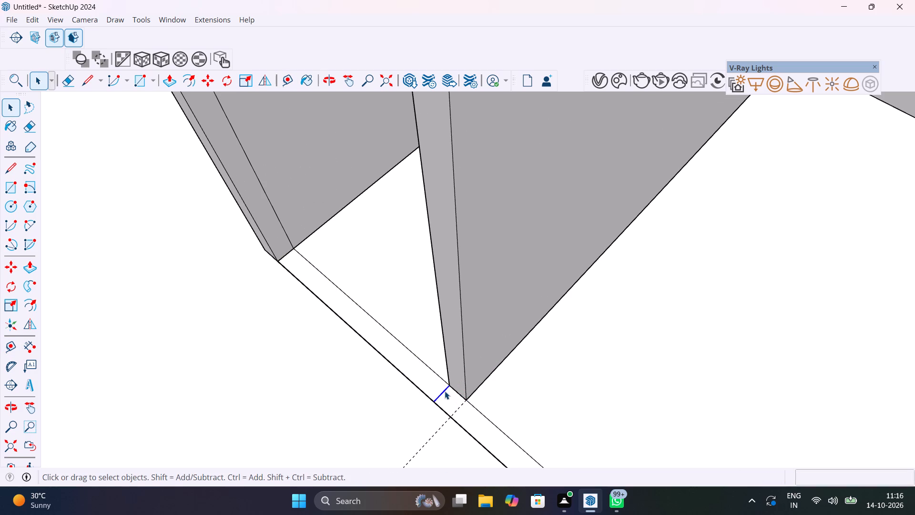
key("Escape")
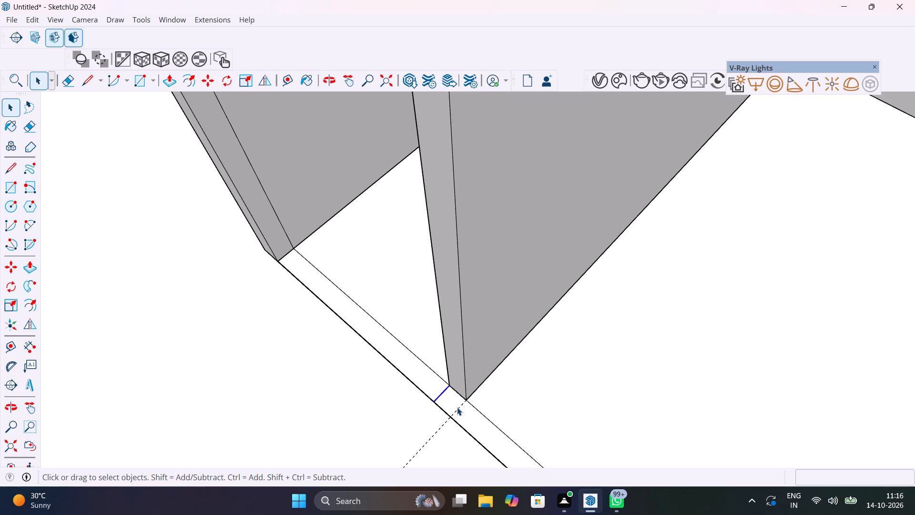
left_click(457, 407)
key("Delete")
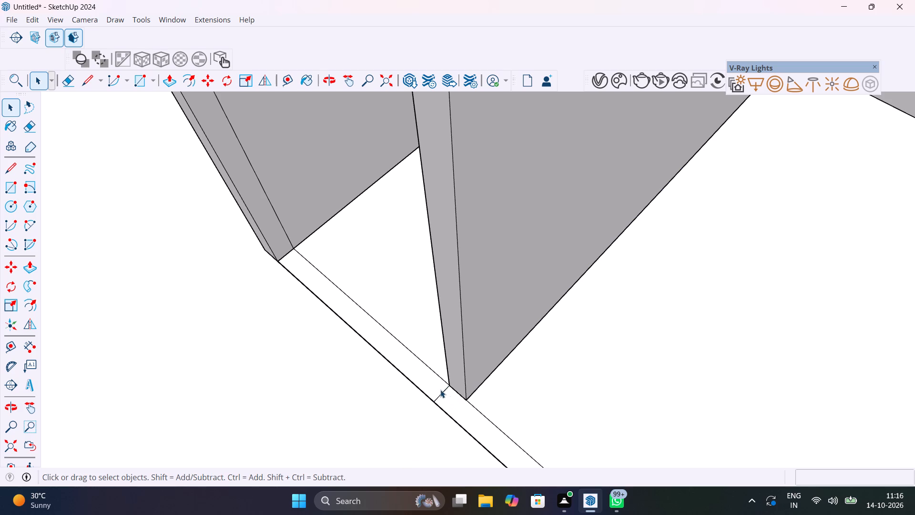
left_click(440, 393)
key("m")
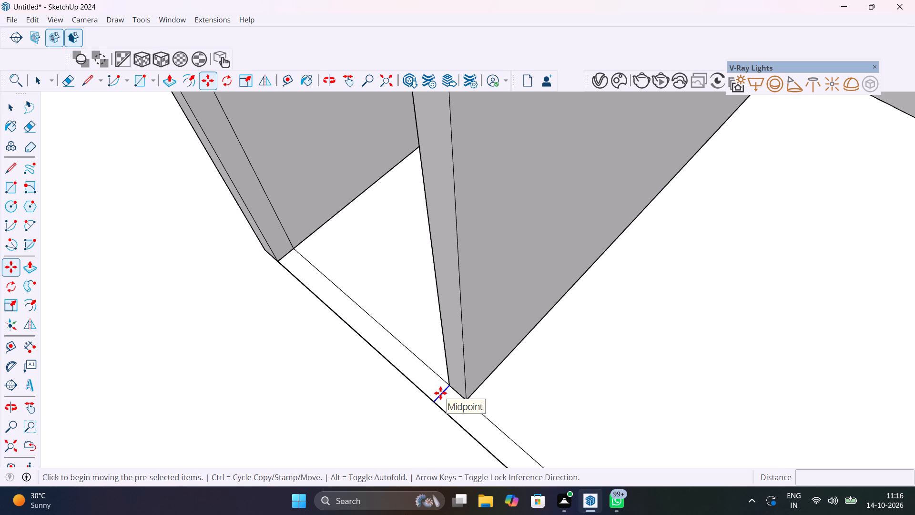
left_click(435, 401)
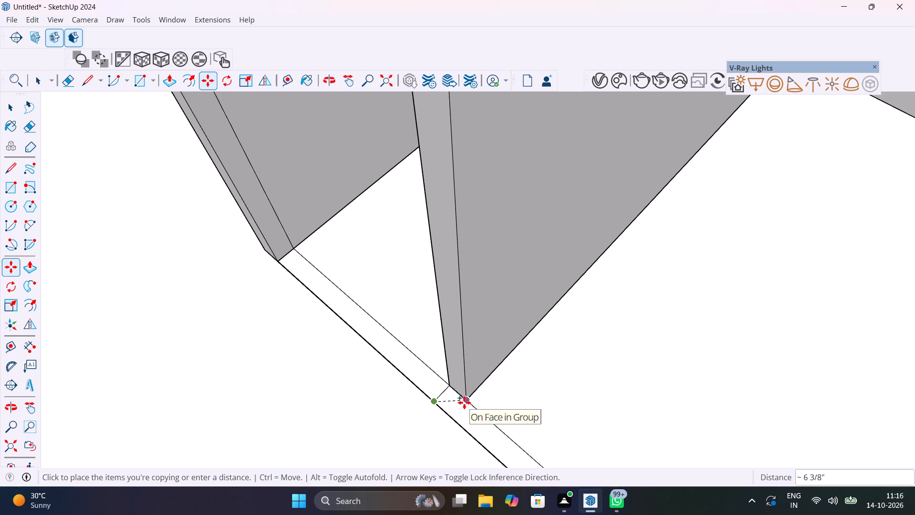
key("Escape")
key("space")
Move the cross edge of the small rooms' end strip 4 1/2" to the outer bottom corner of the corner-room partition.
left_click(445, 390)
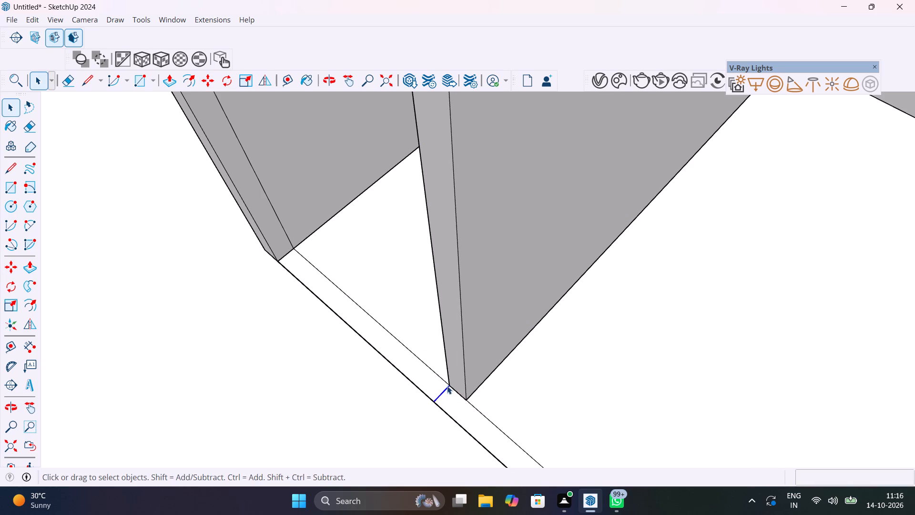
key("m")
left_click(448, 386)
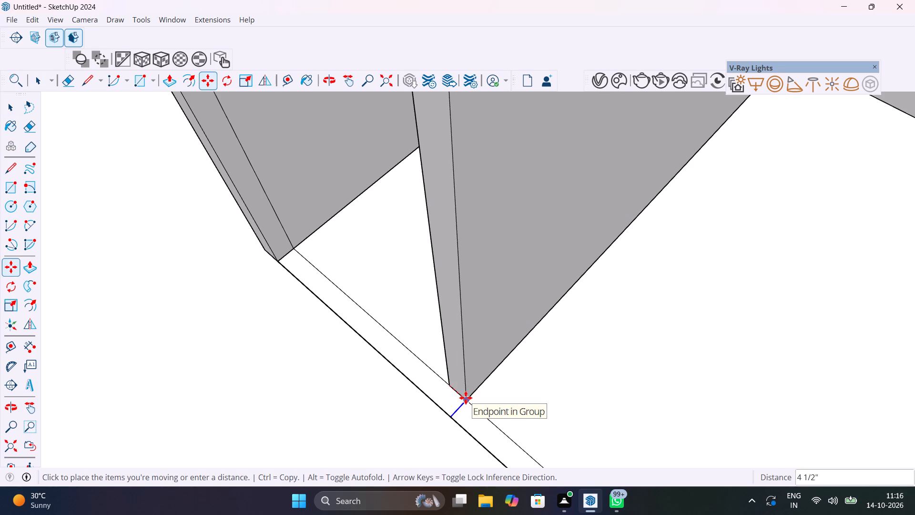
left_click(466, 398)
key("space")
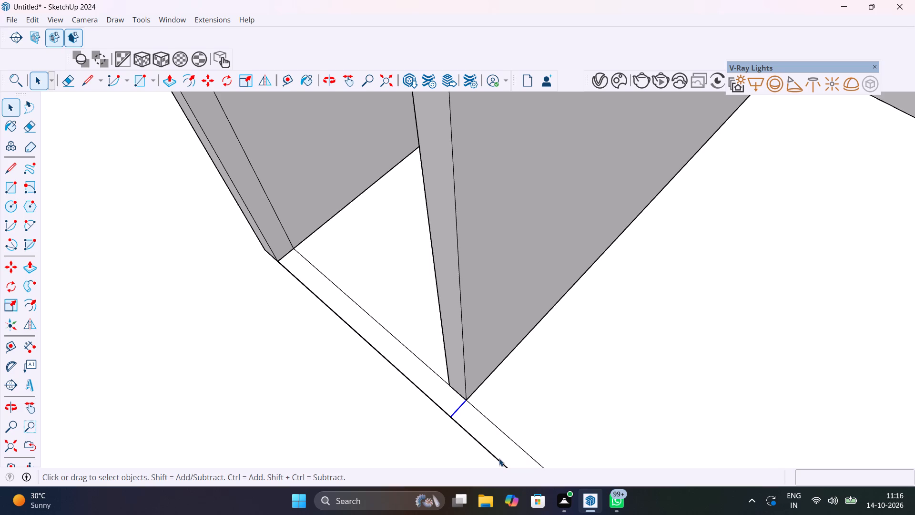
Group the face and edges of the lengthened strip that closes the end of the small rooms.
double_click(437, 393)
right_click(437, 392)
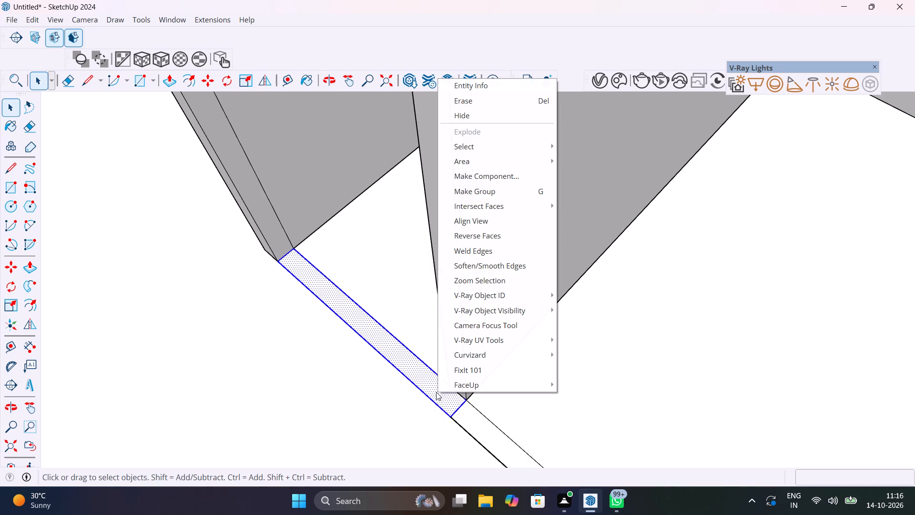
left_click(478, 188)
Open the small rooms' end strip group, push/pull its face up 10' to match the adjoining partitions, and leave the group.
double_click(438, 383)
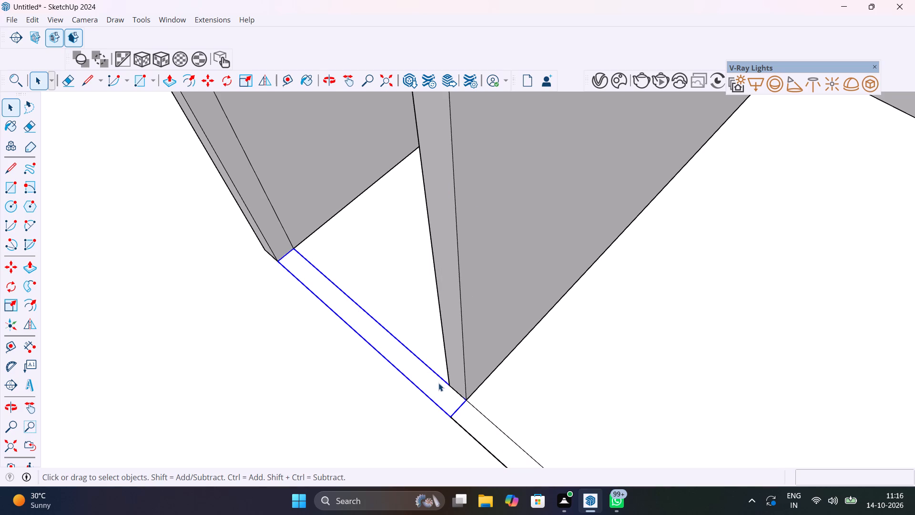
key("p")
left_click(439, 383)
scroll(437, 356, "down", 10)
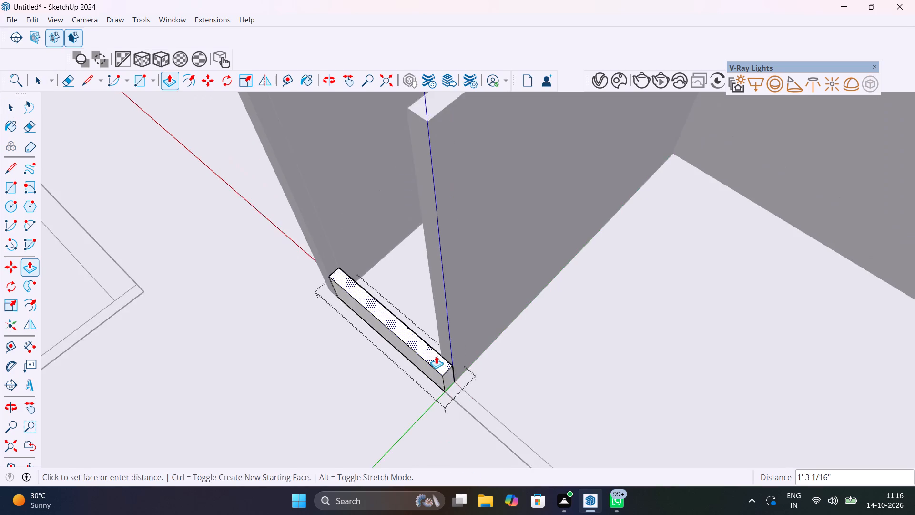
scroll(436, 356, "down", 4)
left_click(443, 260)
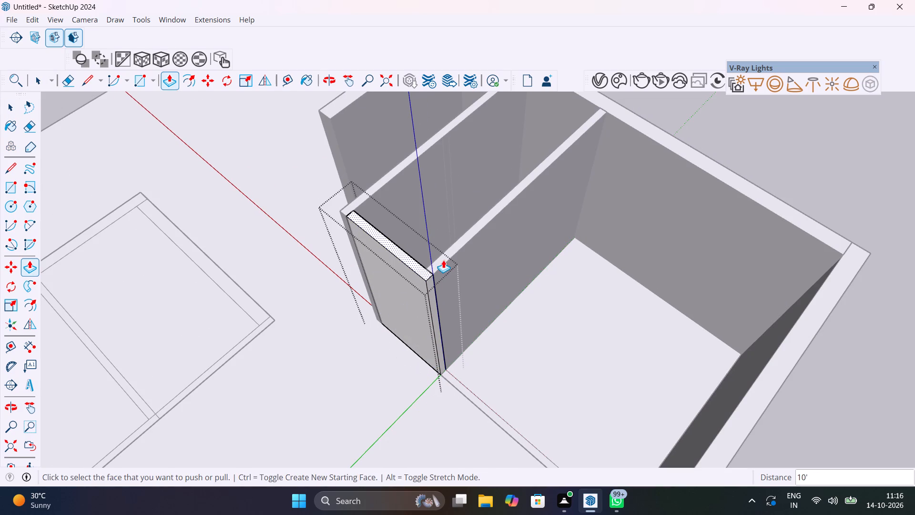
key("space")
scroll(619, 321, "down", 7)
left_click(762, 247)
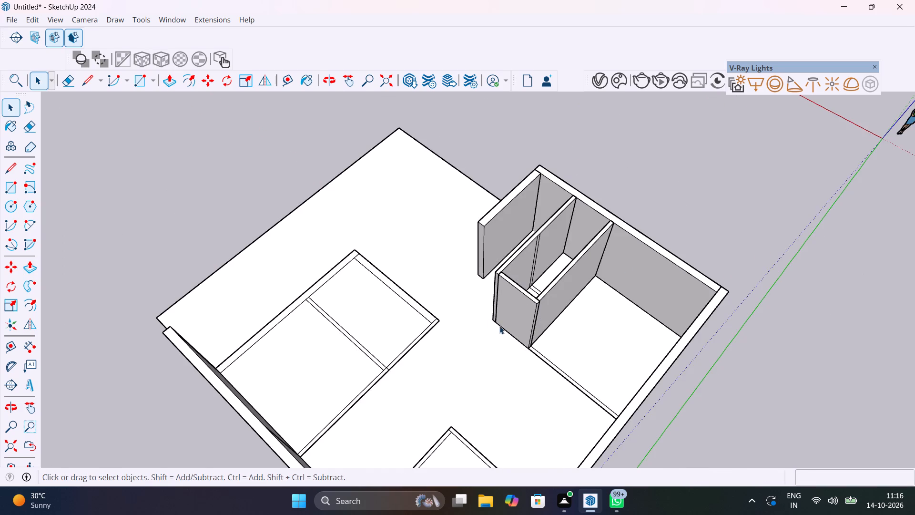
Group the face and edges of the short divider strip between the two small rooms.
middle_click_drag(499, 326, 0, 318)
scroll(347, 327, "up", 4)
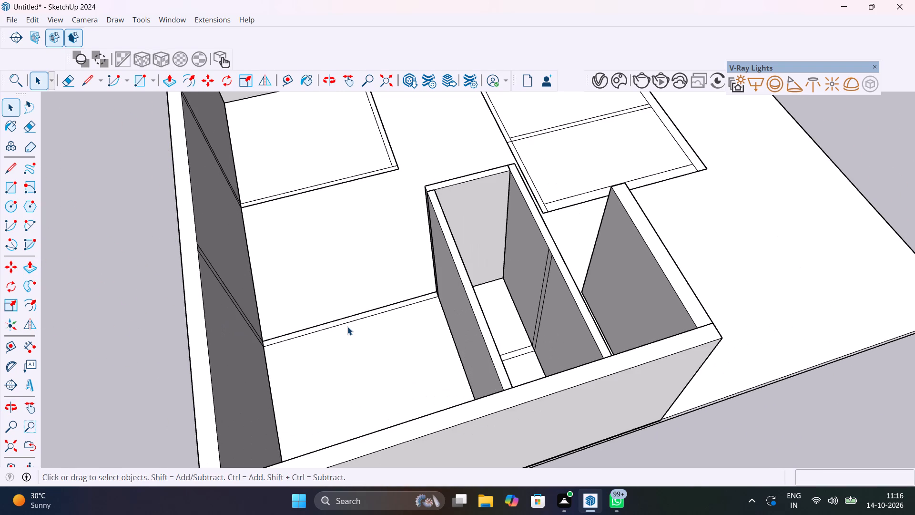
scroll(347, 327, "up", 1)
scroll(519, 358, "up", 4)
middle_click_drag(525, 364, 437, 404)
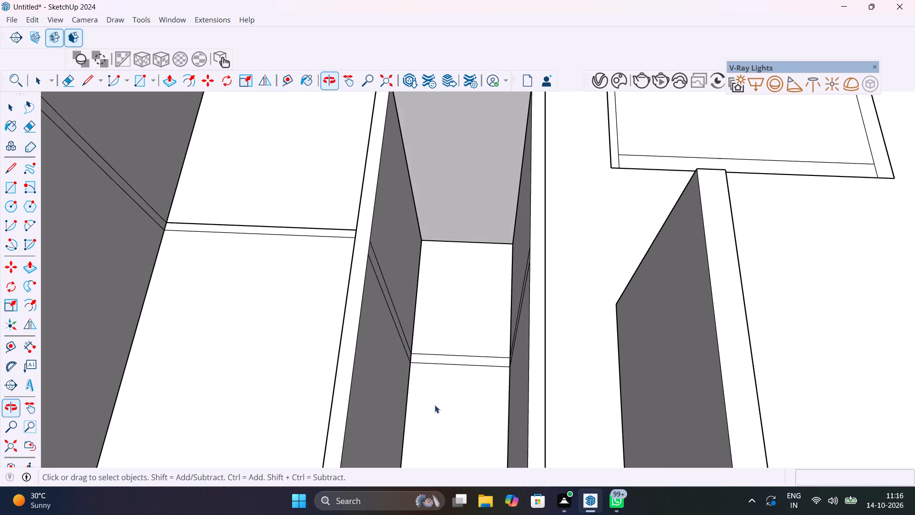
scroll(463, 369, "up", 5)
left_click(471, 354)
double_click(471, 354)
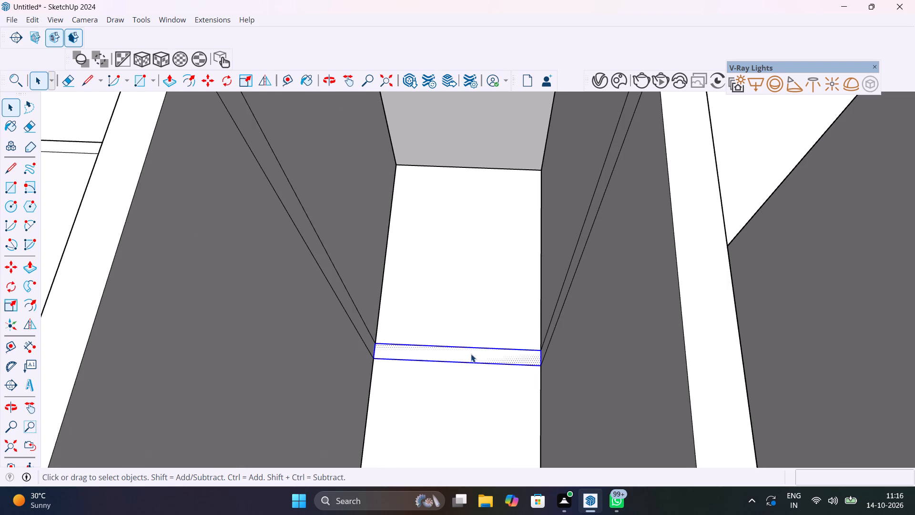
right_click(471, 354)
left_click(530, 152)
Open the small rooms' divider group, push/pull its face up to the top of the adjoining partition wall, and leave the group.
double_click(497, 359)
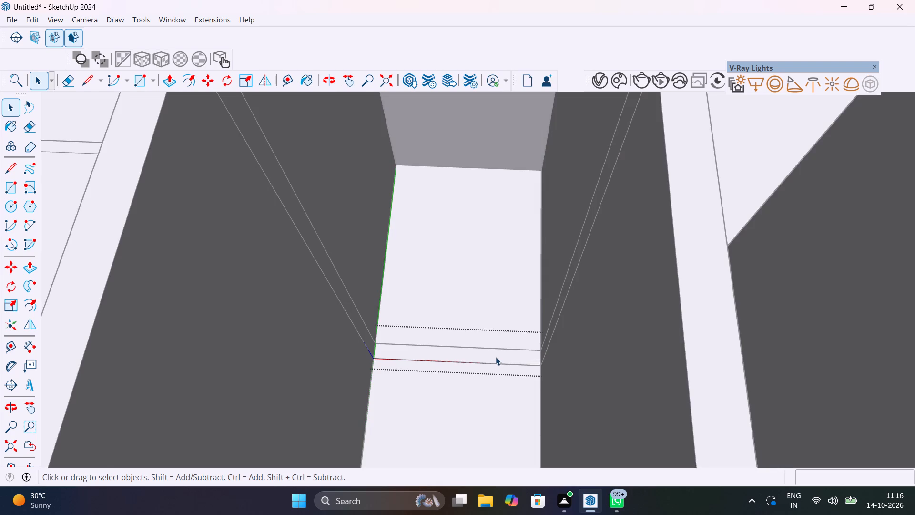
key("p")
left_click(496, 352)
scroll(497, 317, "down", 13)
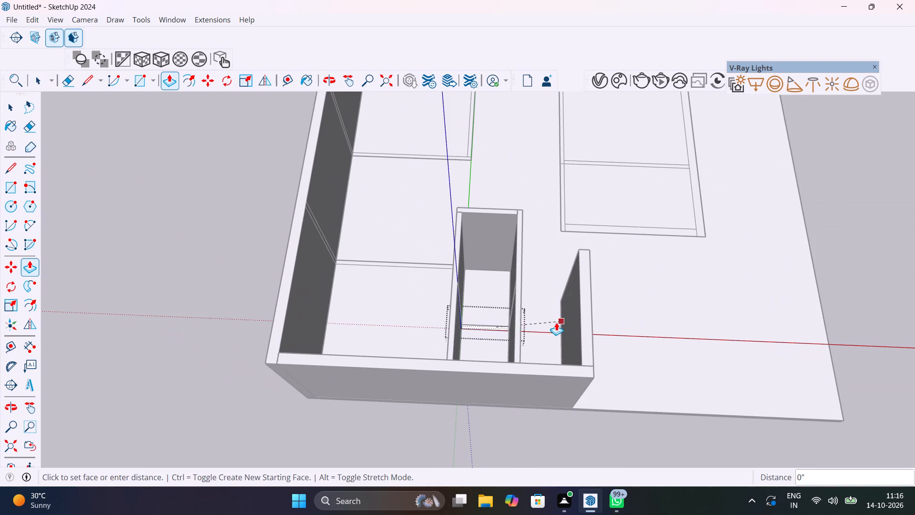
left_click(518, 334)
key("space")
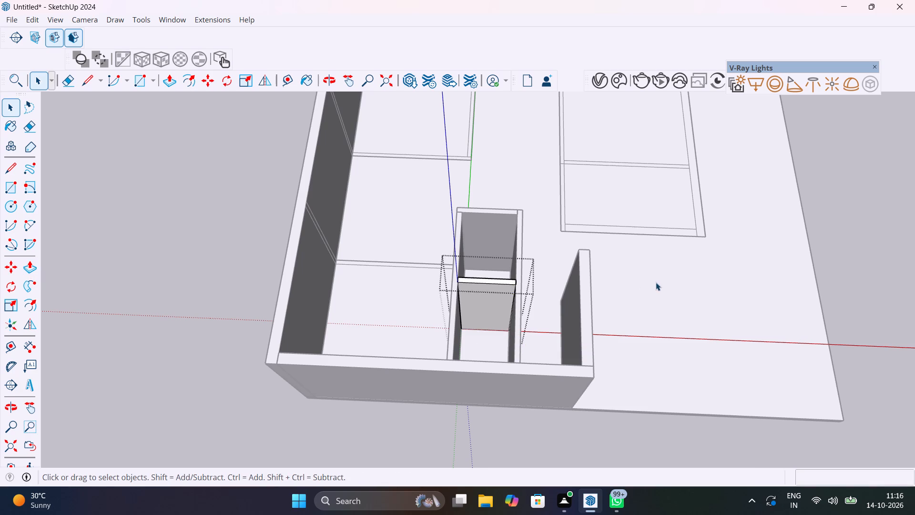
left_click(657, 281)
Group the face and edges of the strip closing the larger corner room, between the outer wall and the small rooms' partition.
scroll(528, 335, "down", 3)
scroll(420, 275, "up", 11)
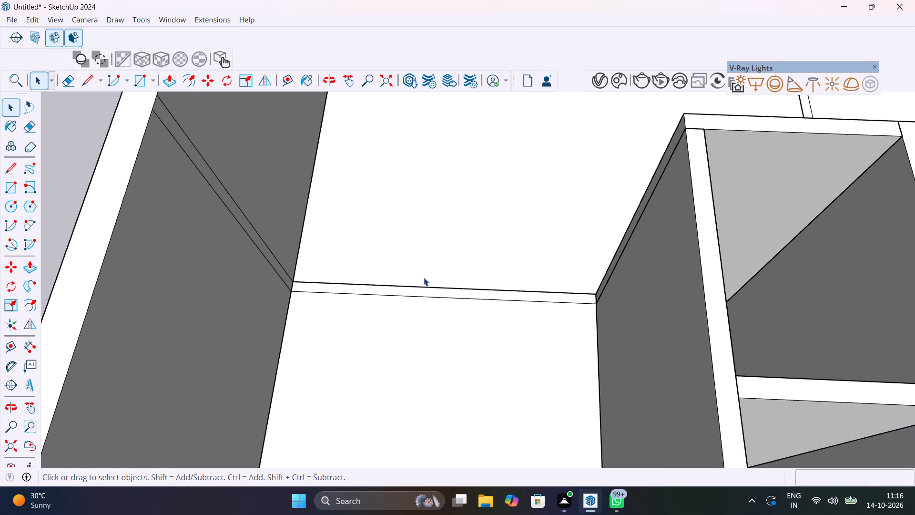
double_click(435, 290)
right_click(435, 290)
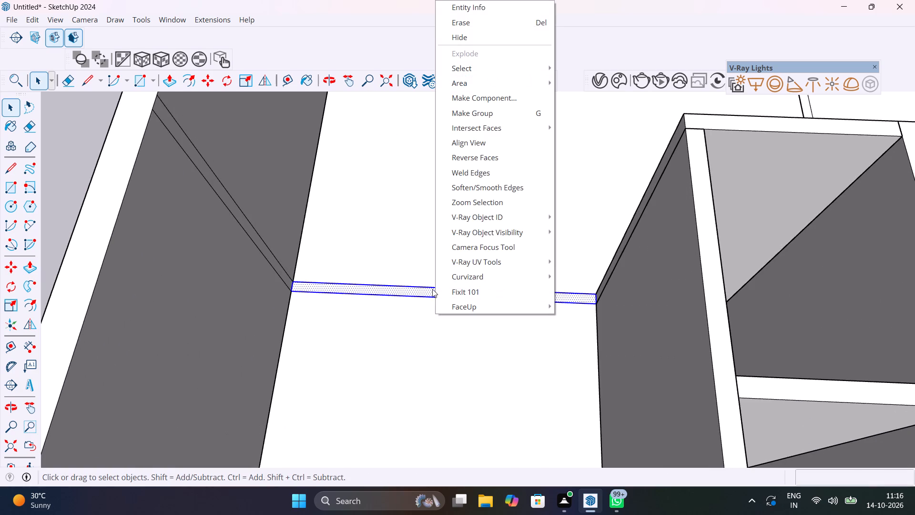
left_click(493, 113)
Open the larger corner room's closing strip group, push/pull its face up 10' to match the adjoining partitions, and leave the group.
double_click(481, 293)
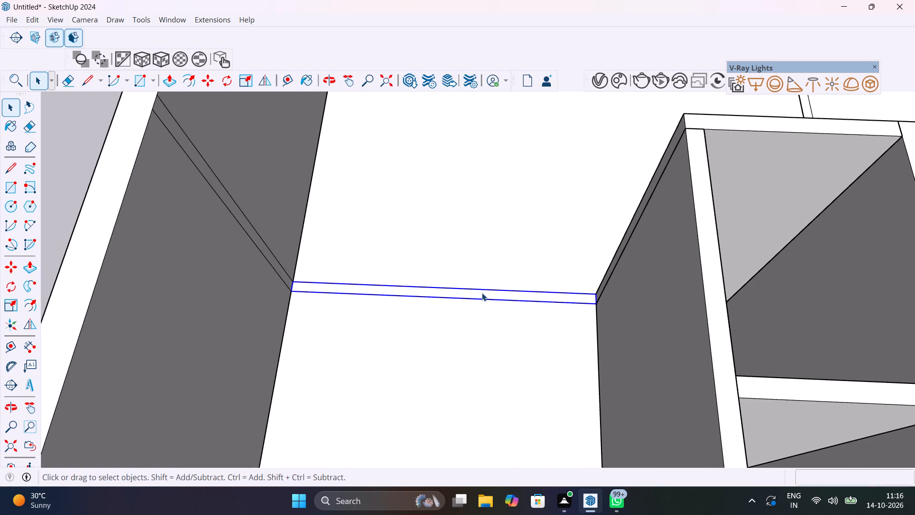
double_click(482, 293)
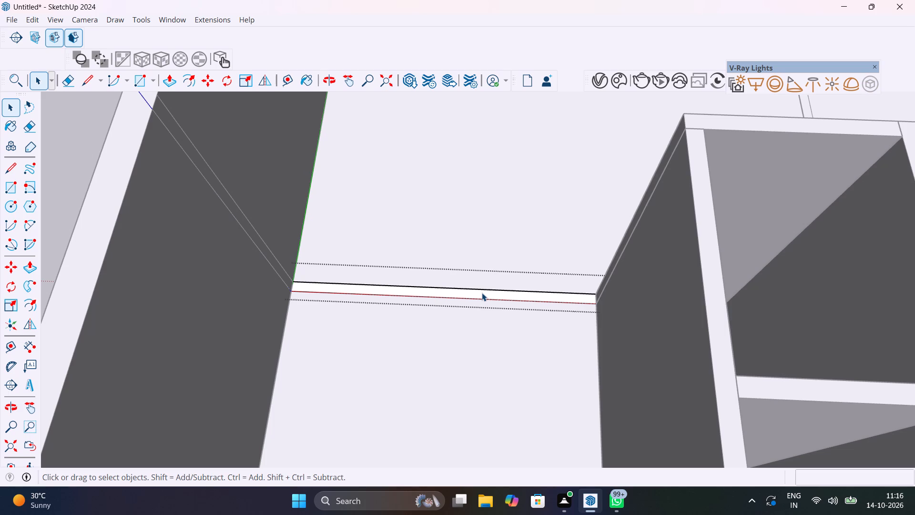
key("p")
left_click(482, 293)
scroll(478, 277, "down", 8)
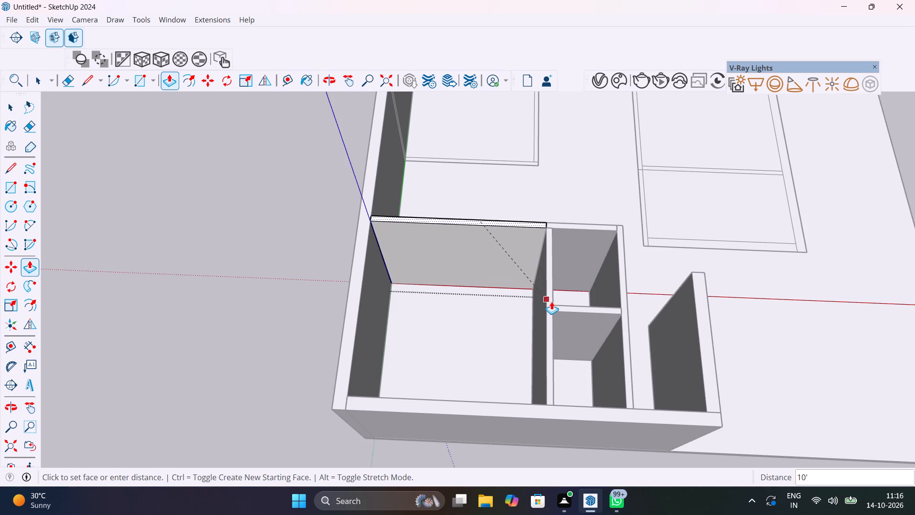
left_click(549, 309)
key("space")
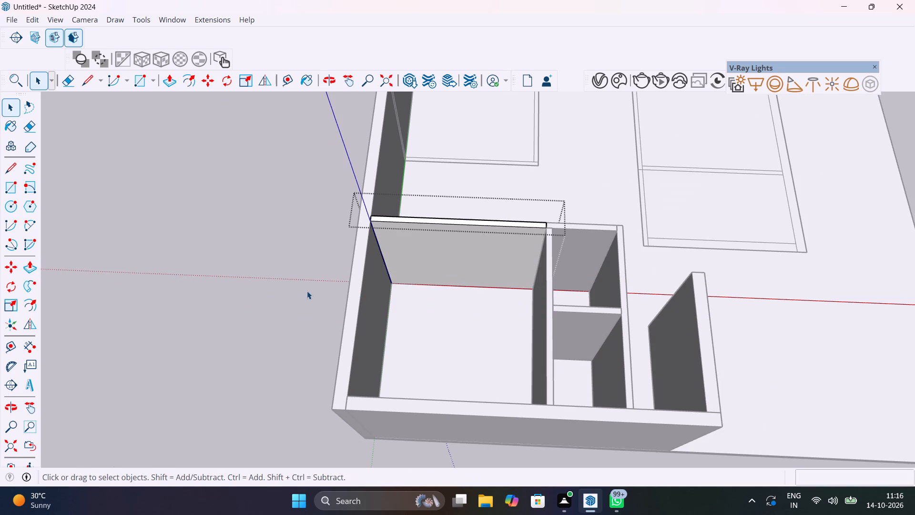
left_click(307, 291)
Group the face and edges of the opposite corner room's wall strip on the side facing the two-room outline.
scroll(439, 239, "down", 7)
middle_click_drag(550, 286, 0, 193)
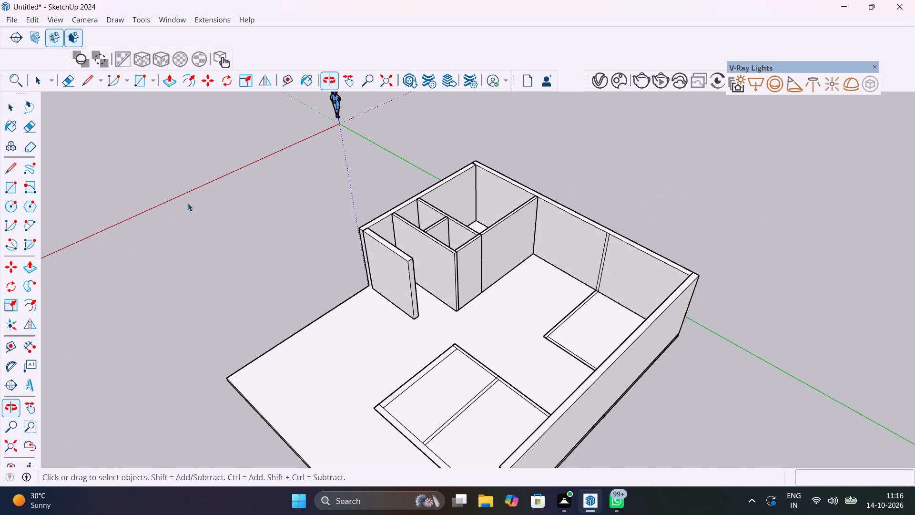
scroll(515, 276, "up", 5)
middle_click_drag(514, 276, 336, 366)
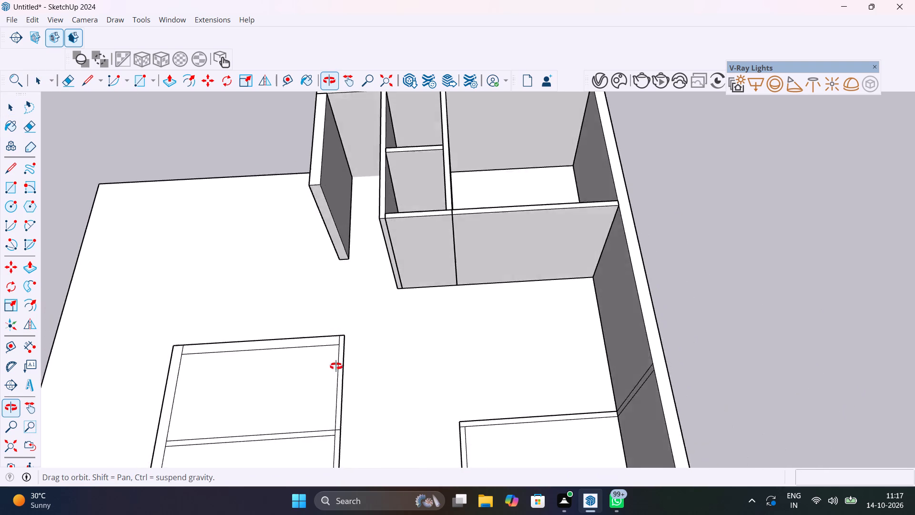
middle_click_drag(336, 366, 802, 305)
scroll(600, 207, "up", 6)
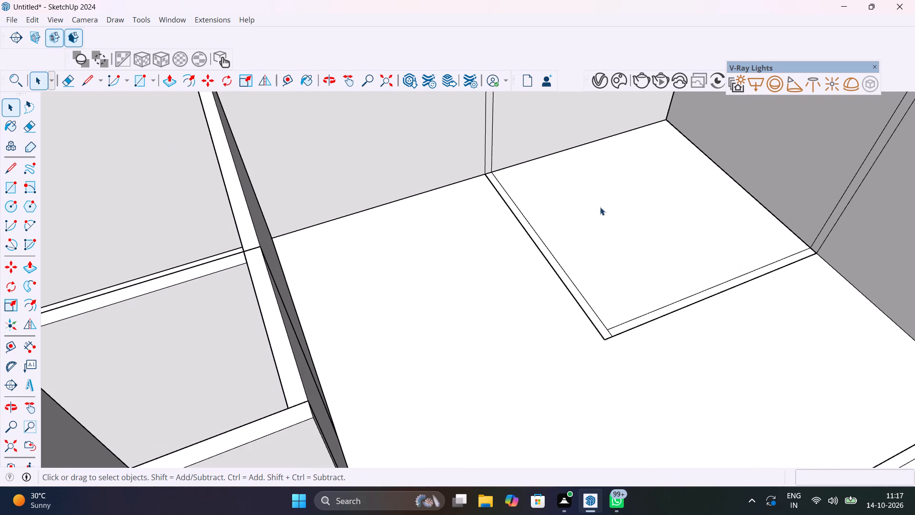
middle_click_drag(596, 234, 613, 365)
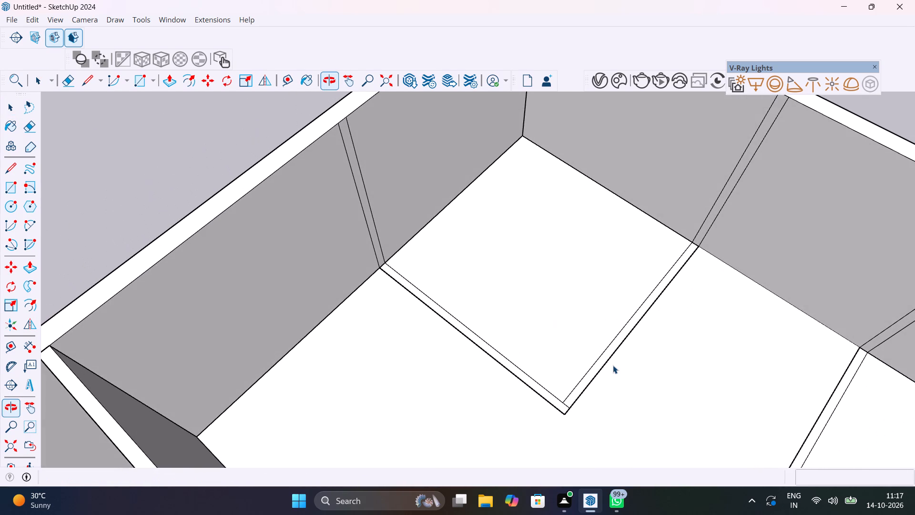
double_click(603, 361)
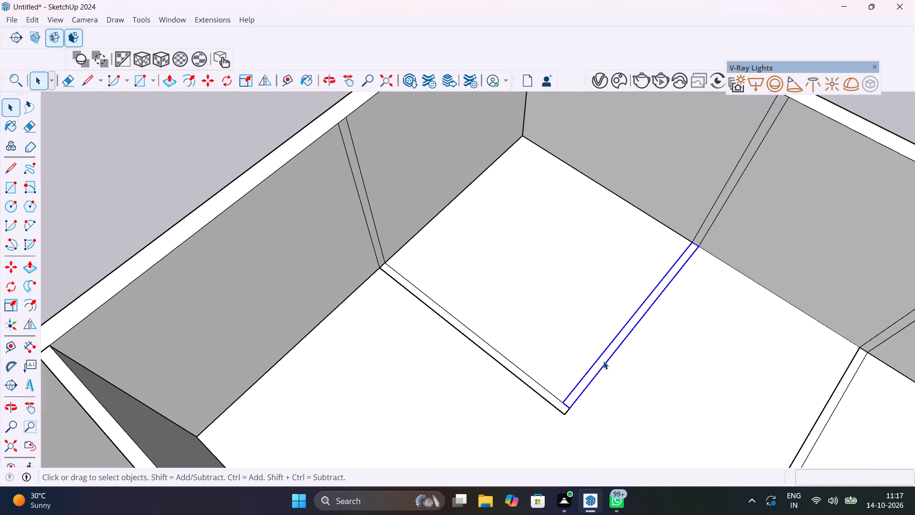
right_click(603, 361)
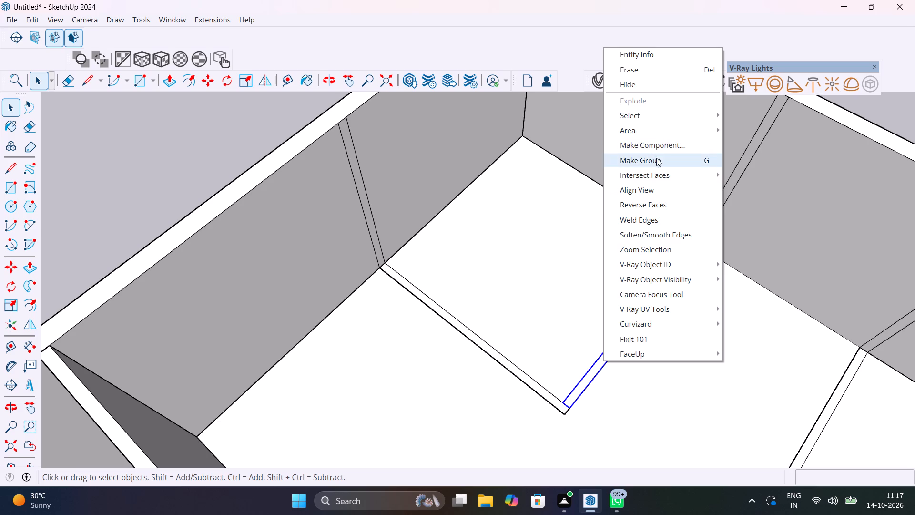
left_click(658, 161)
Group the face and edges of the same corner room's other wall strip, on the side facing the raised larger corner room.
double_click(539, 387)
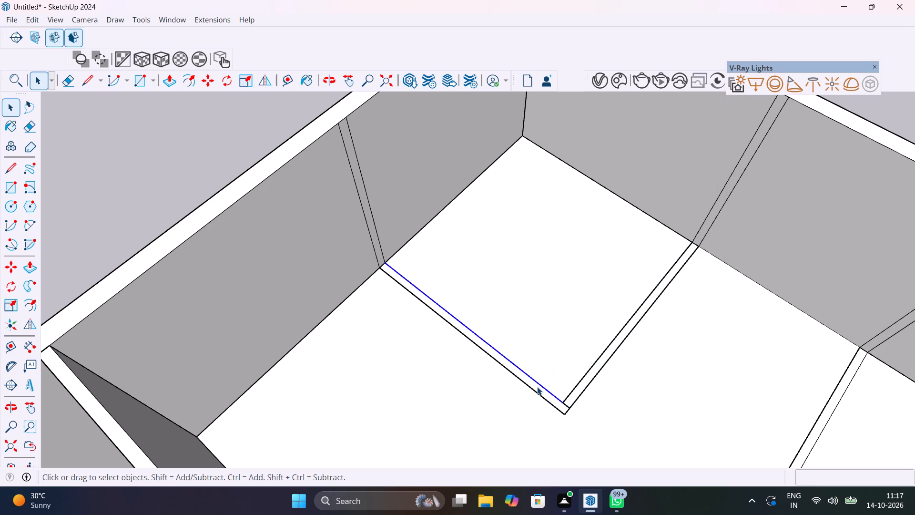
double_click(537, 387)
right_click(538, 387)
left_click(597, 185)
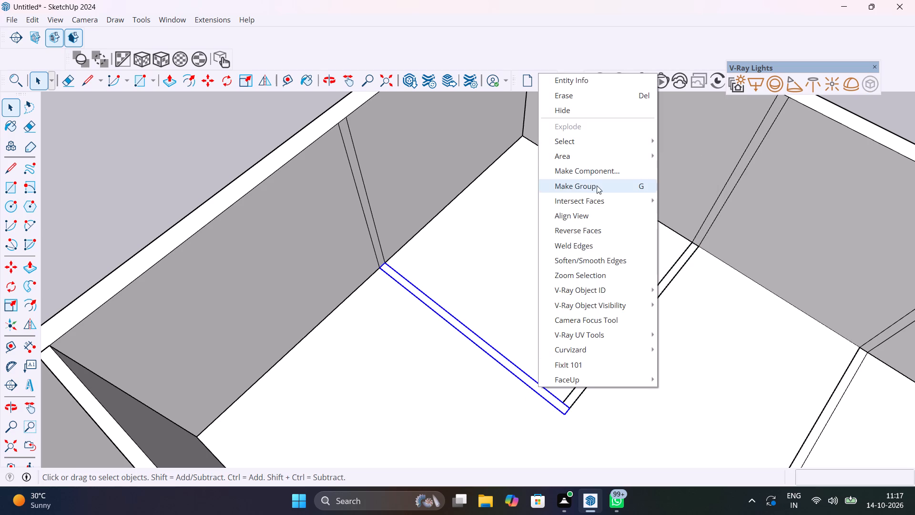
Open the corner room's strip group facing the two-room outline, push/pull its face up 10', and leave the group.
double_click(654, 293)
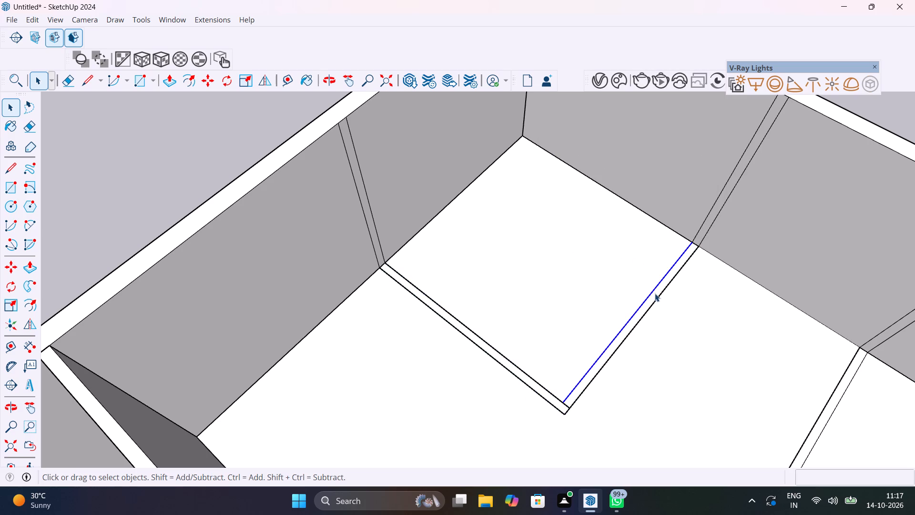
double_click(656, 294)
key("p")
left_click(656, 294)
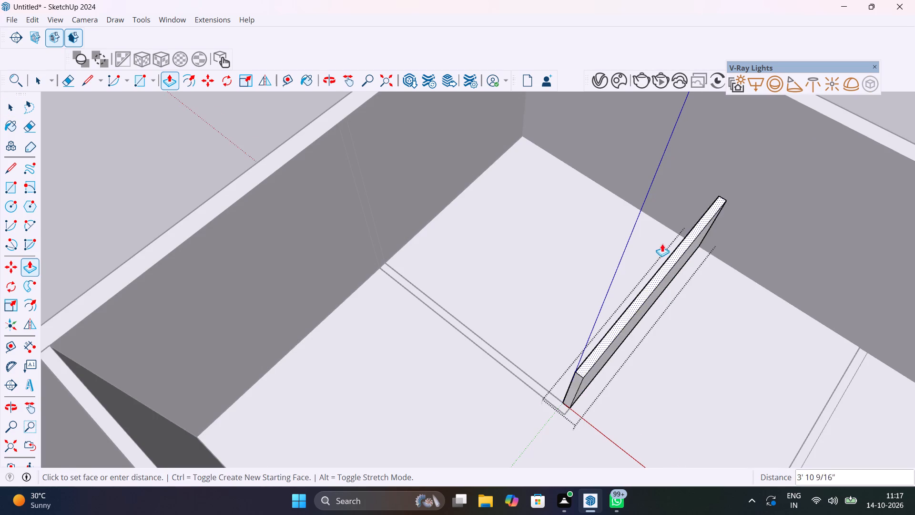
scroll(661, 243, "down", 6)
left_click(811, 214)
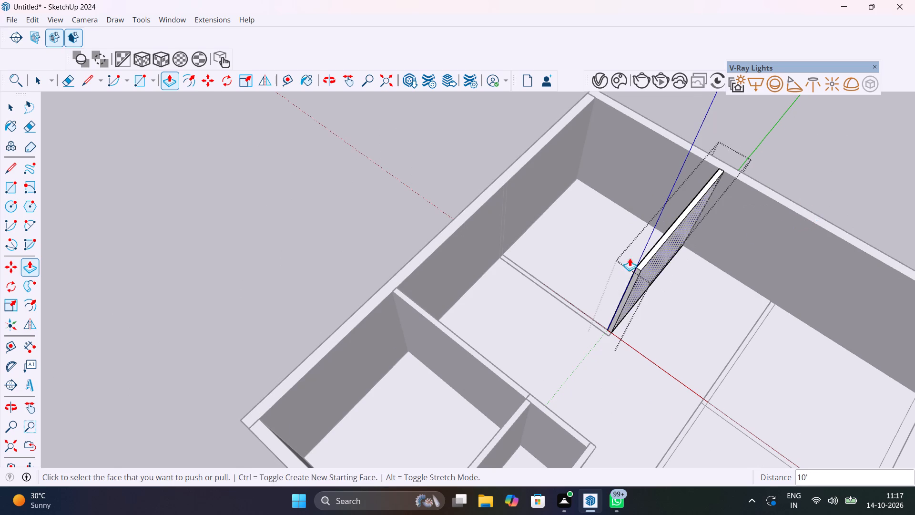
key("space")
scroll(591, 306, "up", 3)
left_click(390, 153)
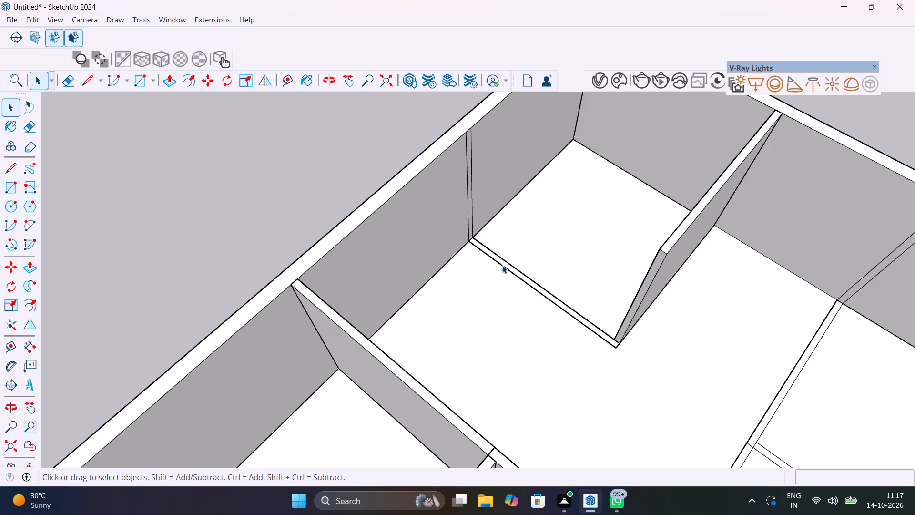
Open the corner room's other strip group, facing the larger corner room, push/pull its face up 10', and leave the group.
double_click(503, 265)
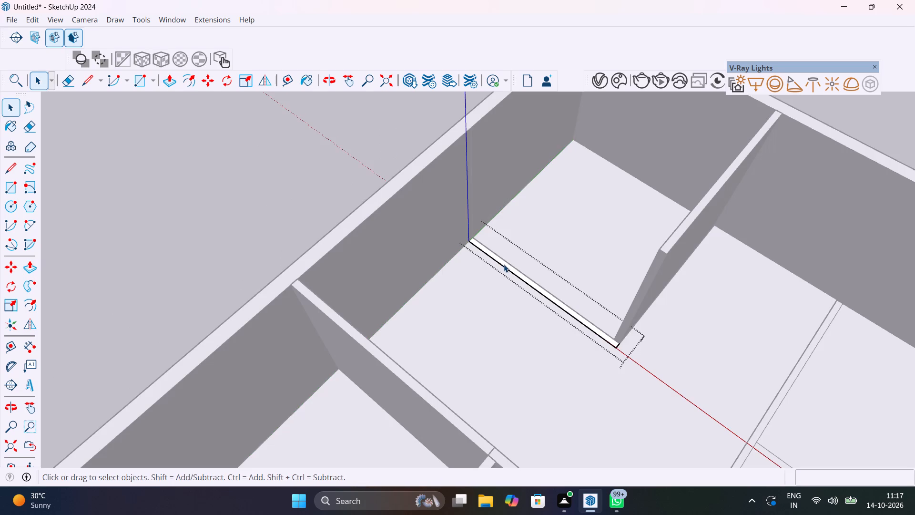
key("p")
left_click(505, 261)
scroll(465, 227, "down", 4)
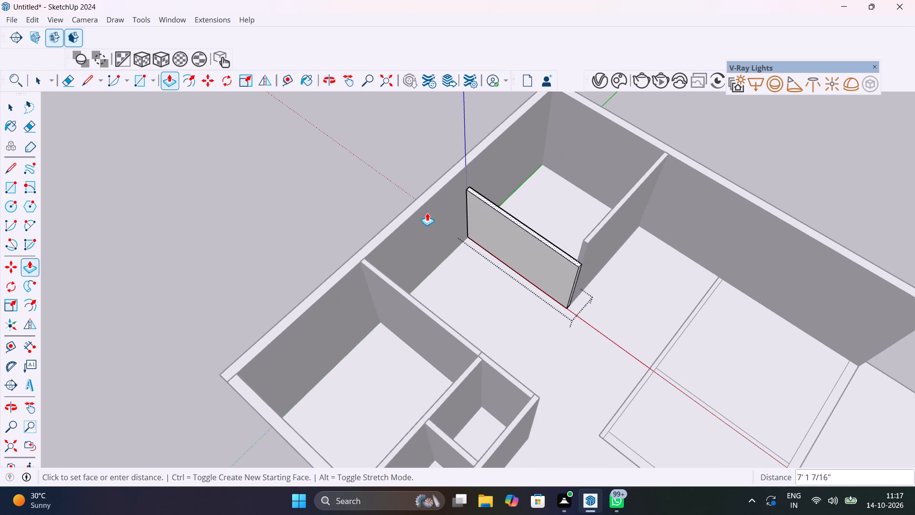
left_click(407, 214)
scroll(423, 232, "down", 6)
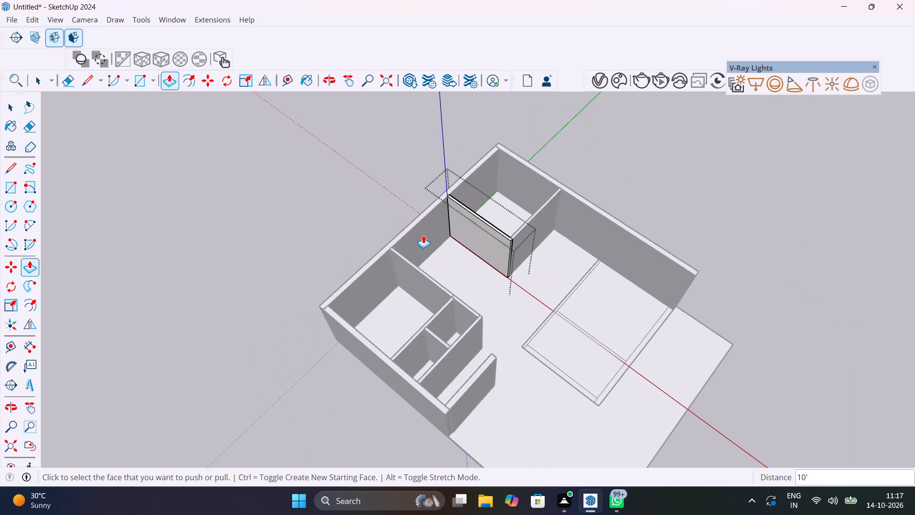
key("space")
left_click(679, 177)
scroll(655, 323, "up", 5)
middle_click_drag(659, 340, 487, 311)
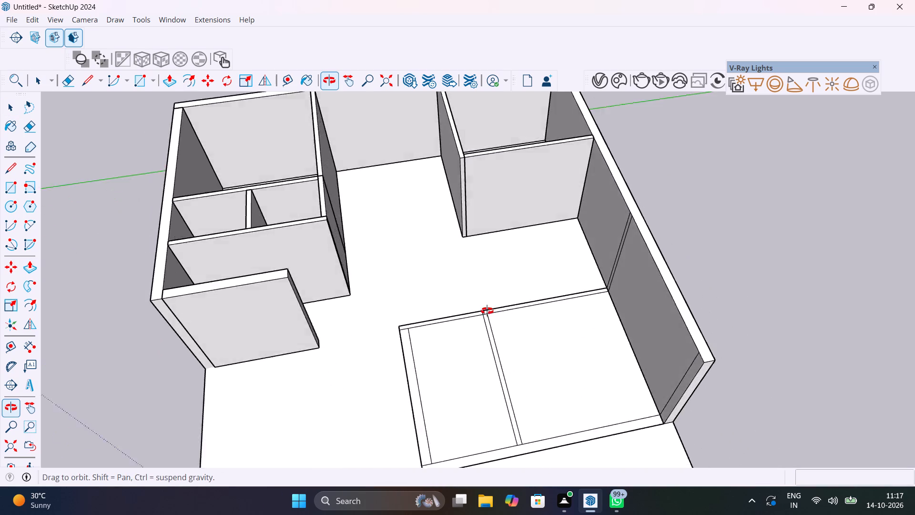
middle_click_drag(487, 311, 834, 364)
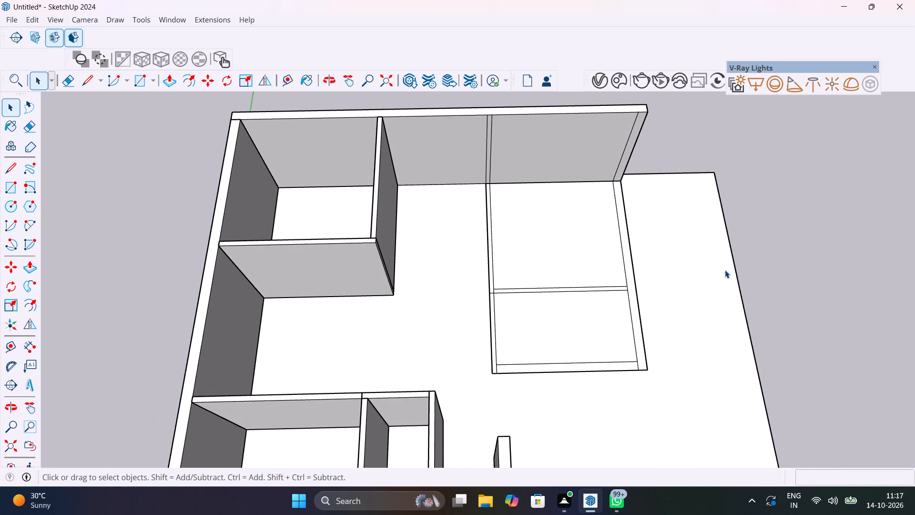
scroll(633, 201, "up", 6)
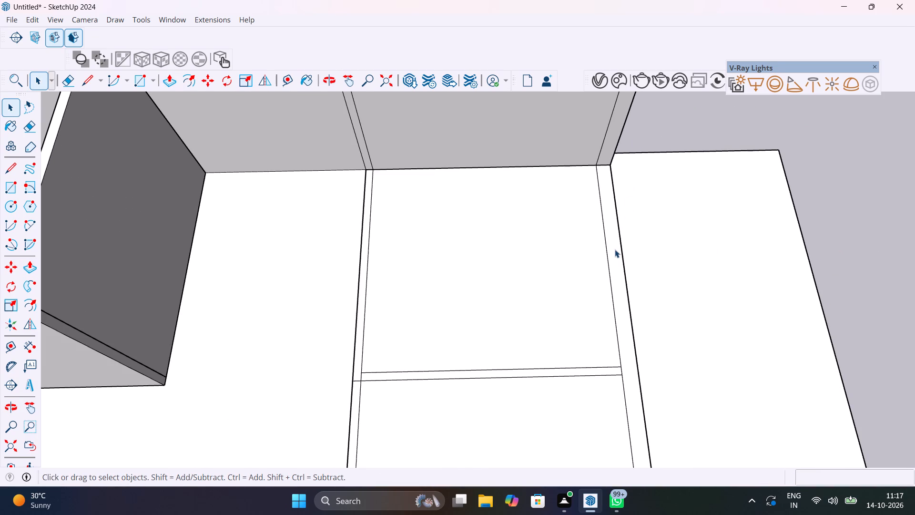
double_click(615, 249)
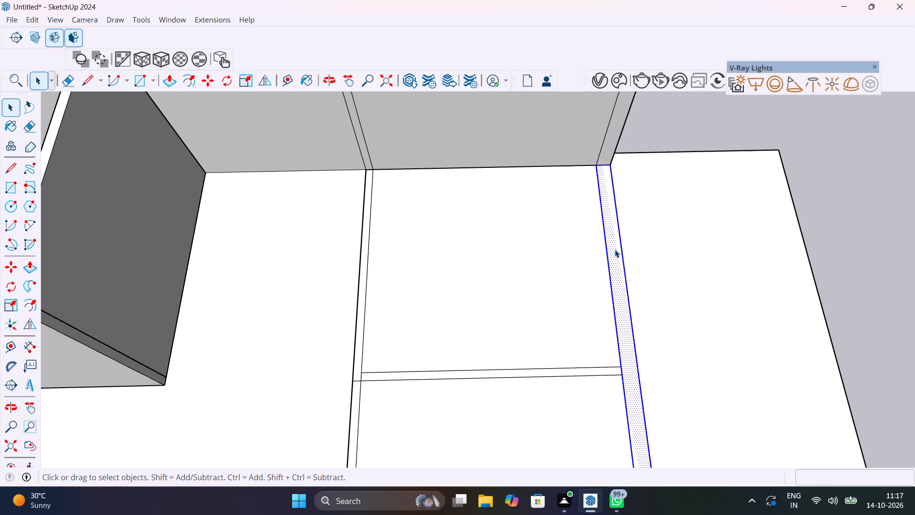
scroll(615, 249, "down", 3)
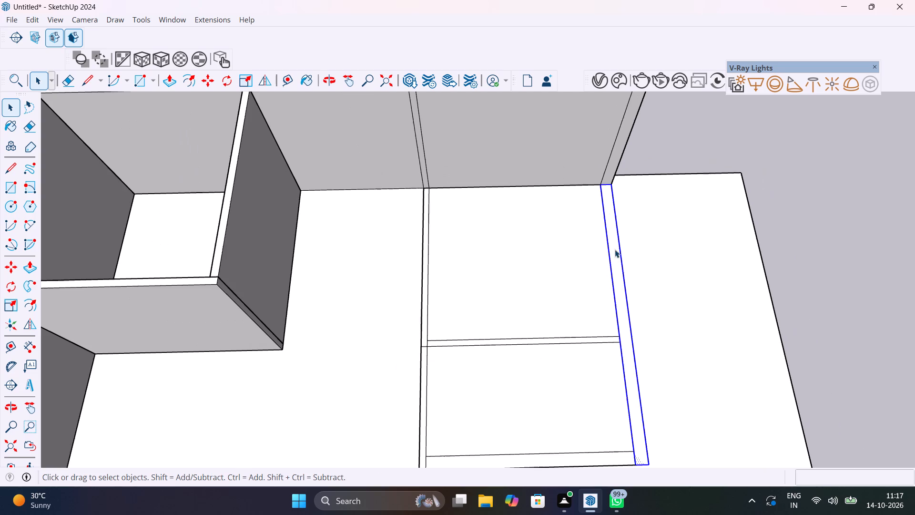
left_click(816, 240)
Erase the short dividing edges at the corners and divider junctions of the two-room outline so its wall strips merge into one face.
scroll(476, 290, "down", 1)
scroll(461, 340, "up", 14)
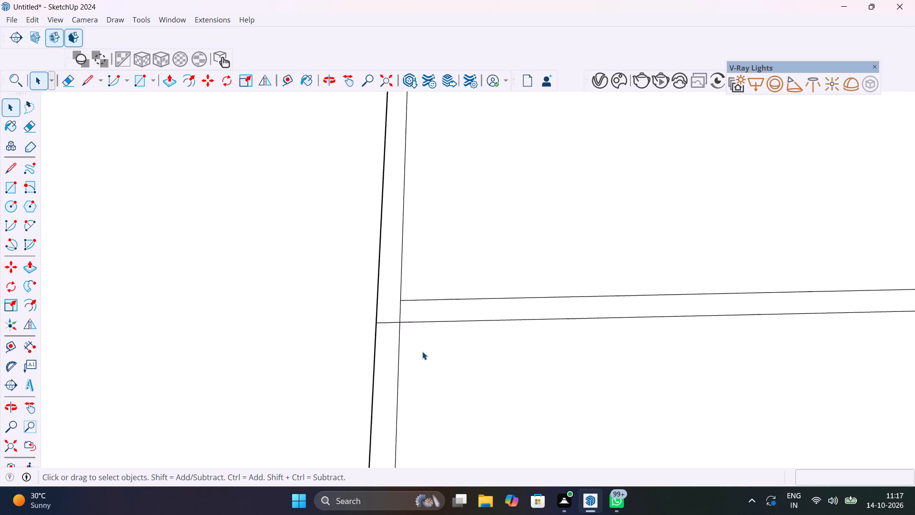
scroll(422, 351, "up", 2)
key("e")
left_click(379, 316)
scroll(379, 316, "down", 7)
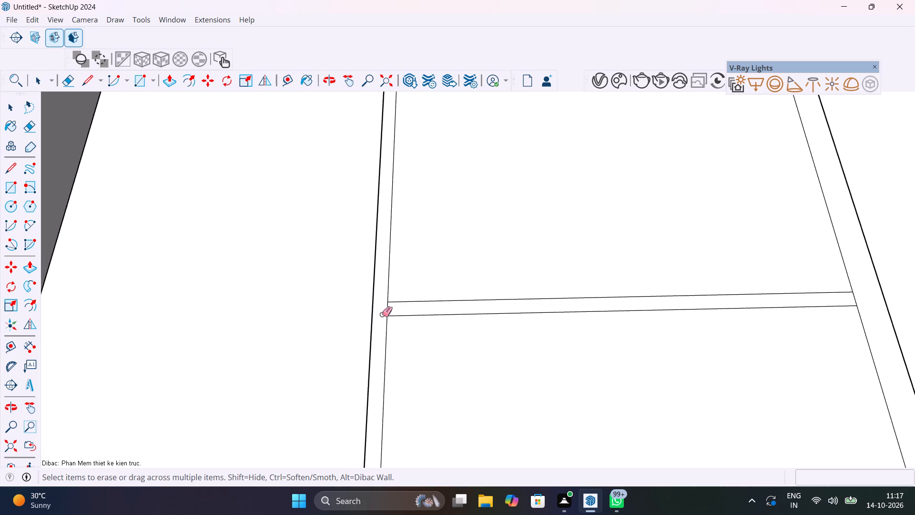
scroll(395, 312, "up", 8)
left_click(377, 309)
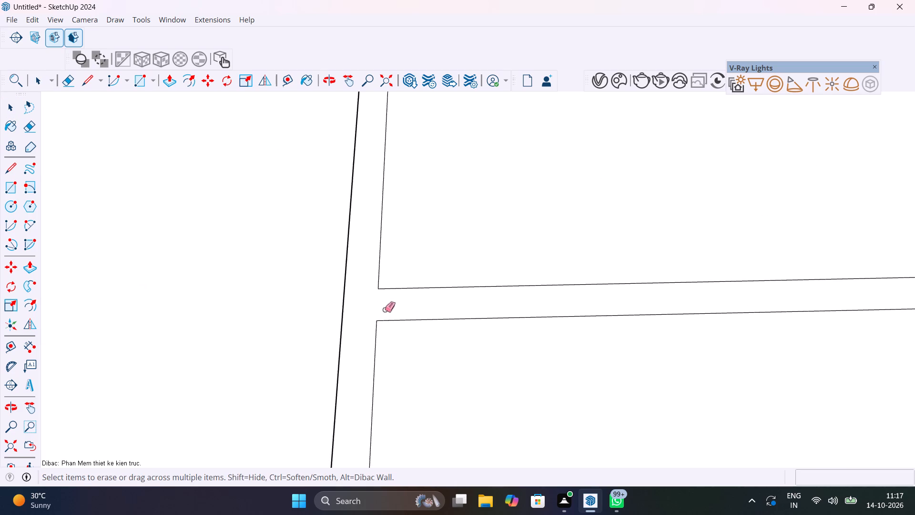
scroll(385, 309, "down", 20)
scroll(381, 405, "up", 11)
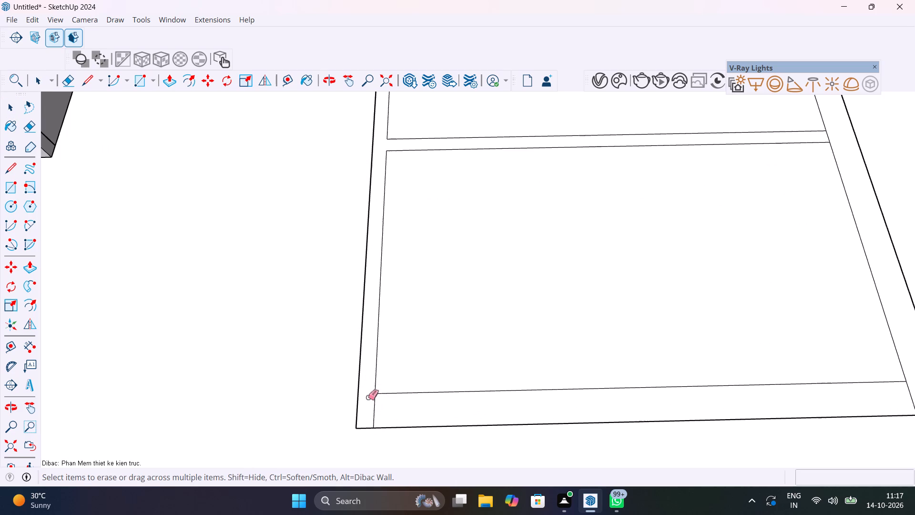
left_click(375, 408)
scroll(379, 412, "down", 6)
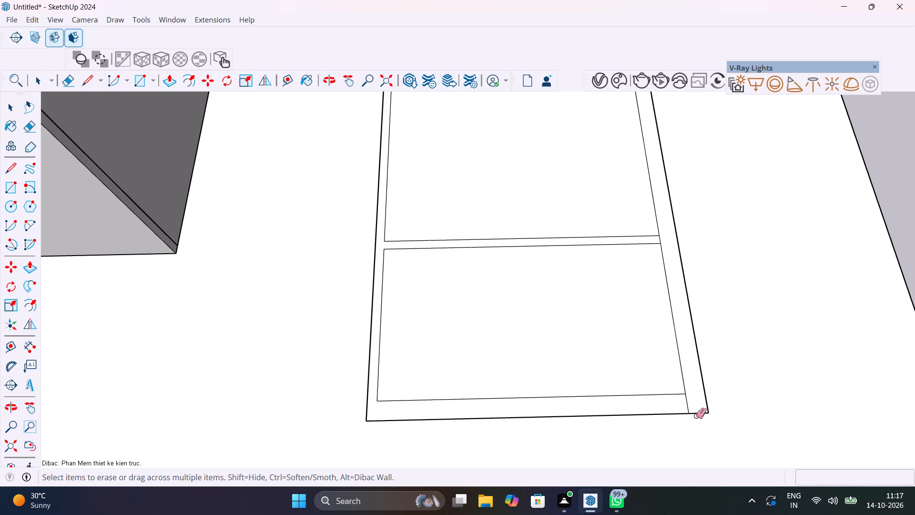
left_click(687, 404)
scroll(685, 403, "down", 6)
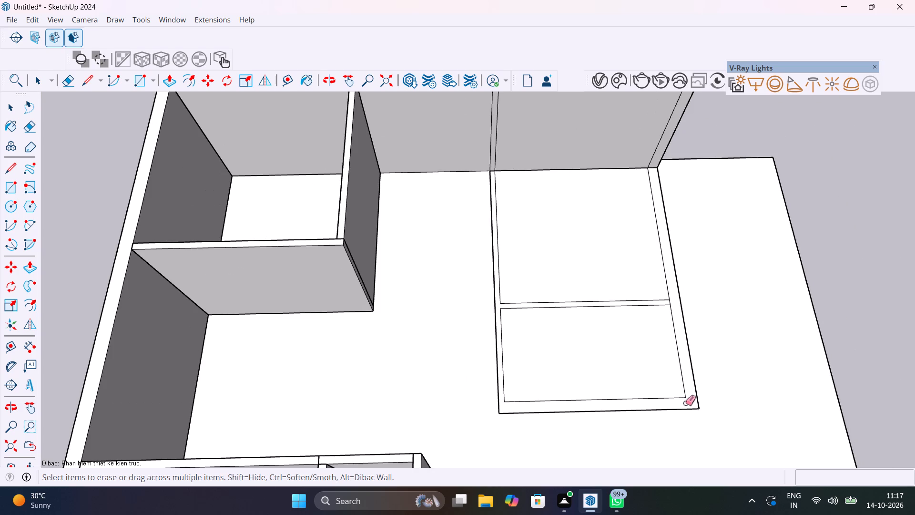
scroll(676, 302, "up", 9)
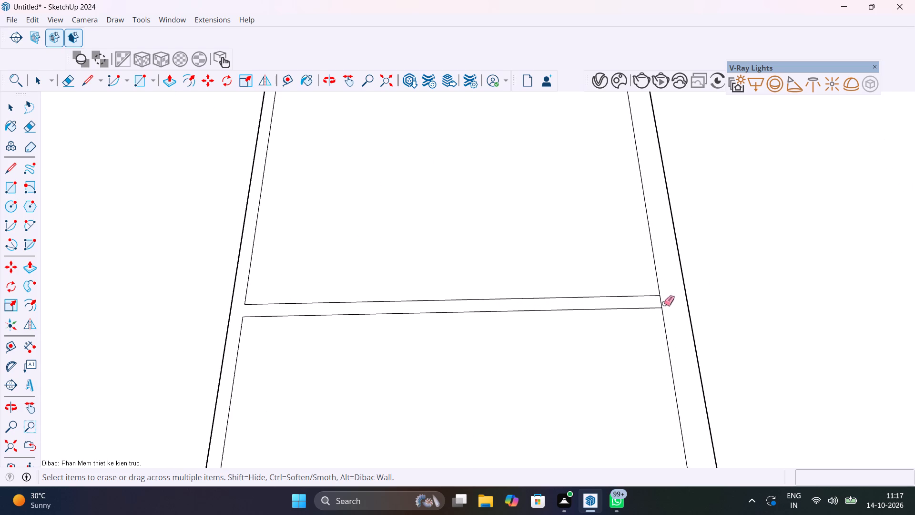
left_click(661, 302)
scroll(661, 302, "down", 6)
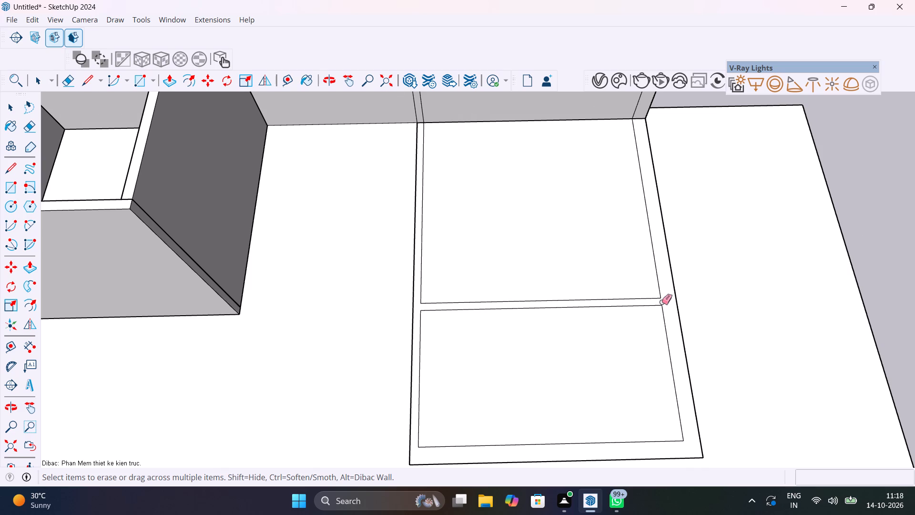
key("space")
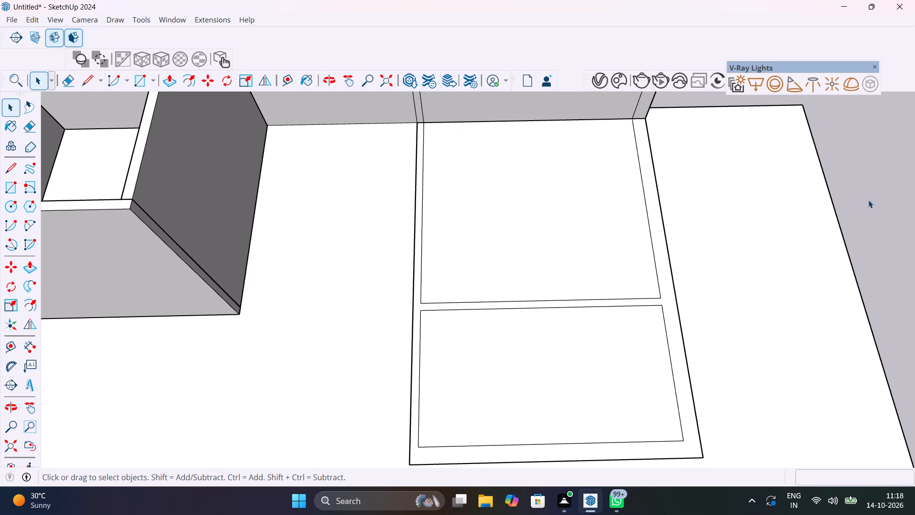
Group the merged wall face and edges of the two-room outline.
double_click(671, 300)
right_click(670, 300)
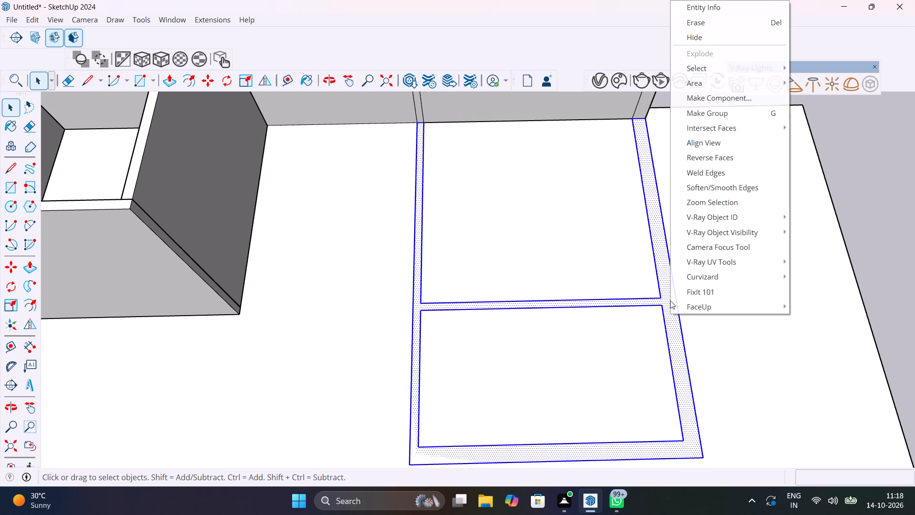
left_click(729, 114)
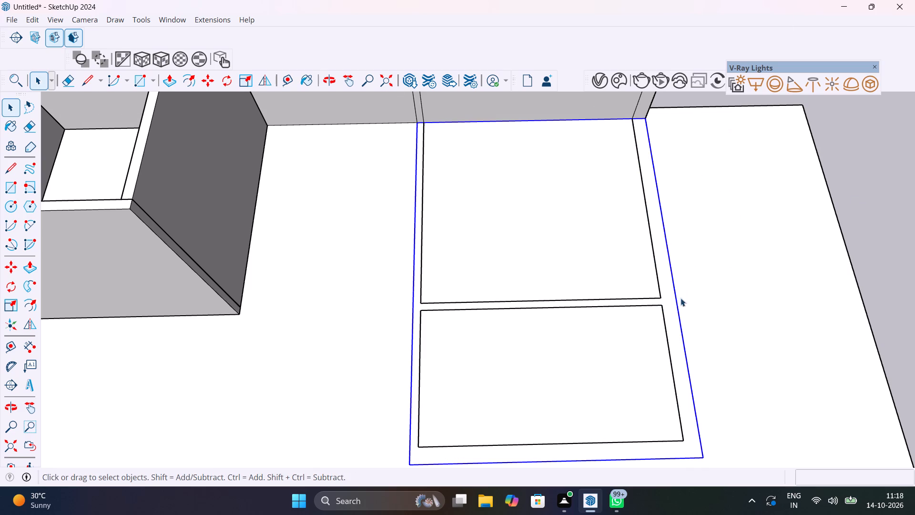
Open the two-room outline's wall group, push/pull its merged face up 10' to match the neighbouring wall tops, and leave the group.
double_click(670, 317)
key("p")
left_click(670, 317)
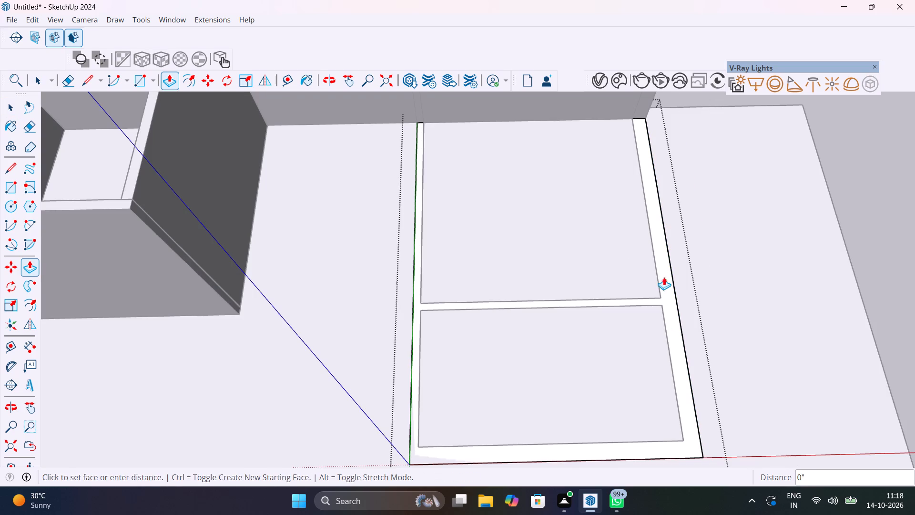
scroll(662, 255, "down", 8)
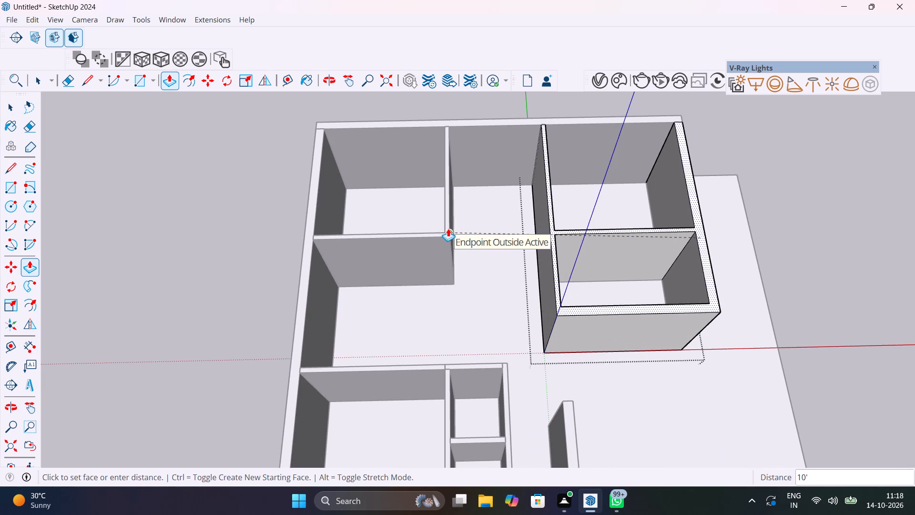
left_click(448, 228)
key("space")
left_click(813, 264)
Examine the raised walls from several angles, focusing on the short wall stub and the passage beside the small rooms.
scroll(551, 308, "down", 6)
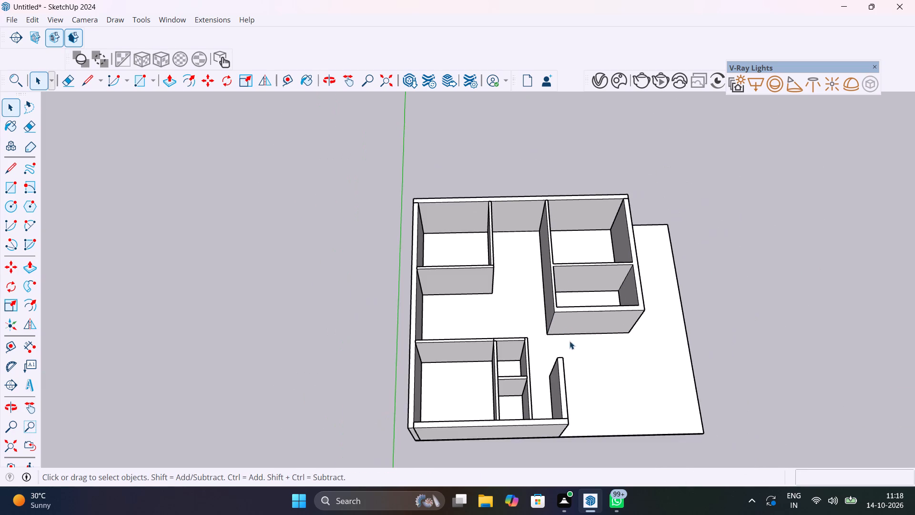
middle_click_drag(569, 341, 486, 171)
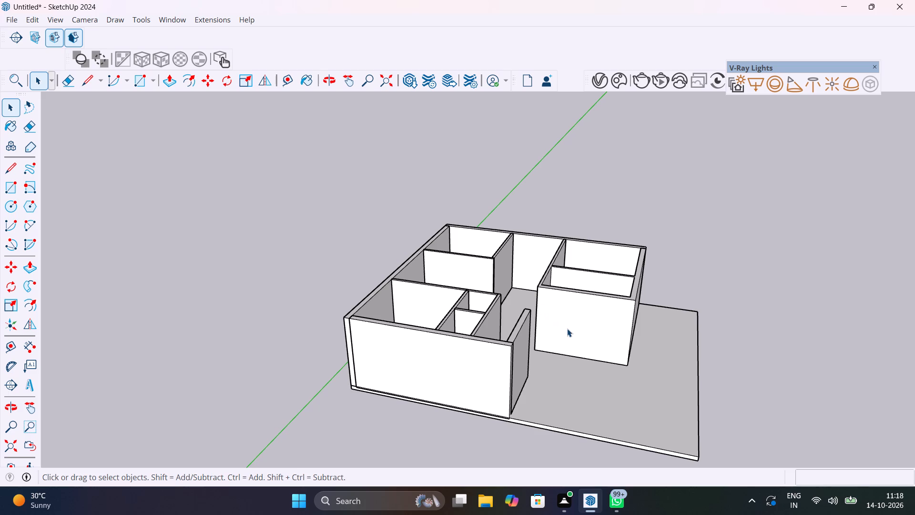
scroll(580, 332, "down", 4)
scroll(580, 332, "up", 8)
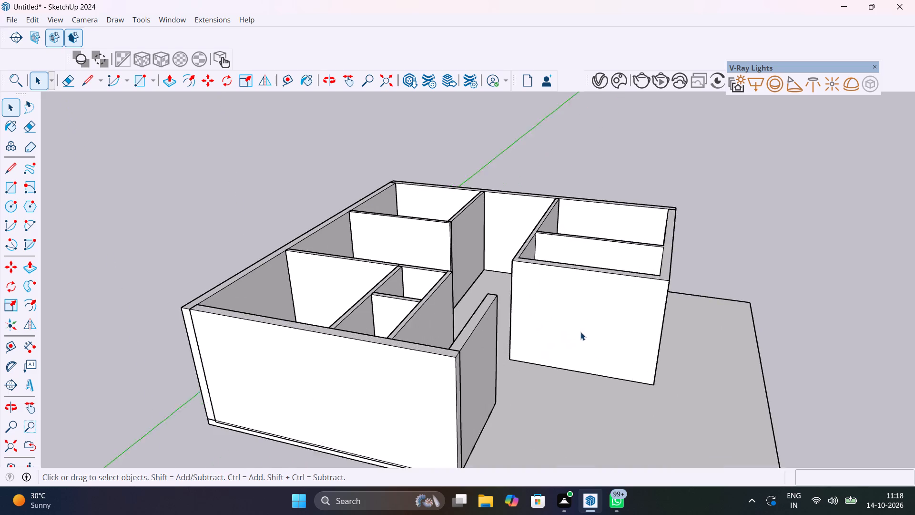
scroll(580, 332, "up", 1)
middle_click_drag(541, 349, 249, 432)
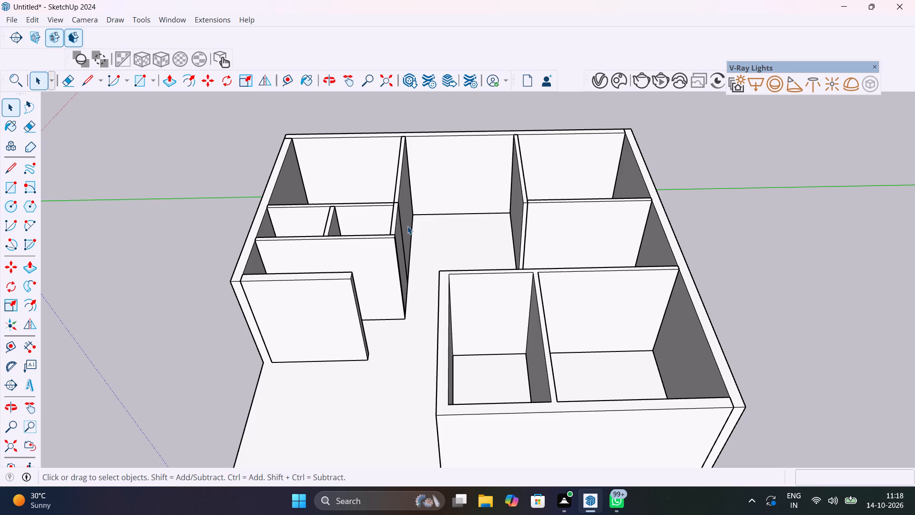
scroll(360, 289, "up", 6)
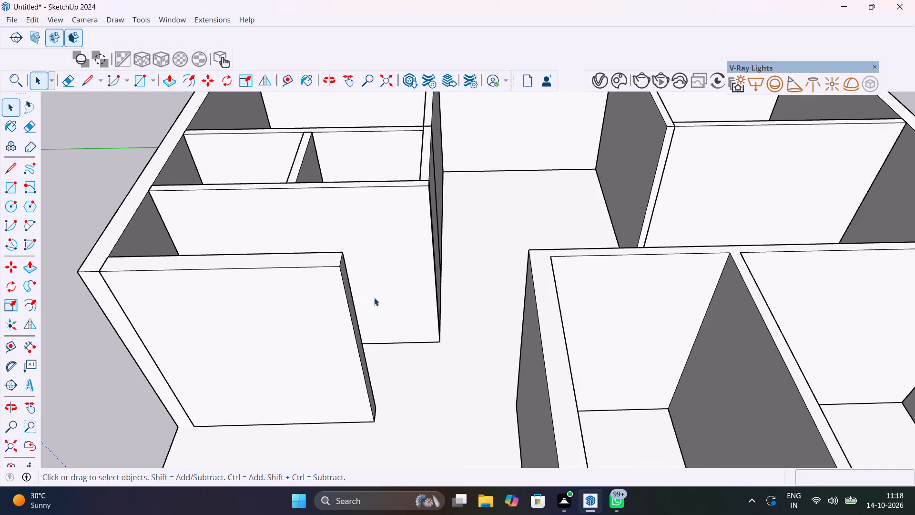
middle_click_drag(382, 305, 334, 331)
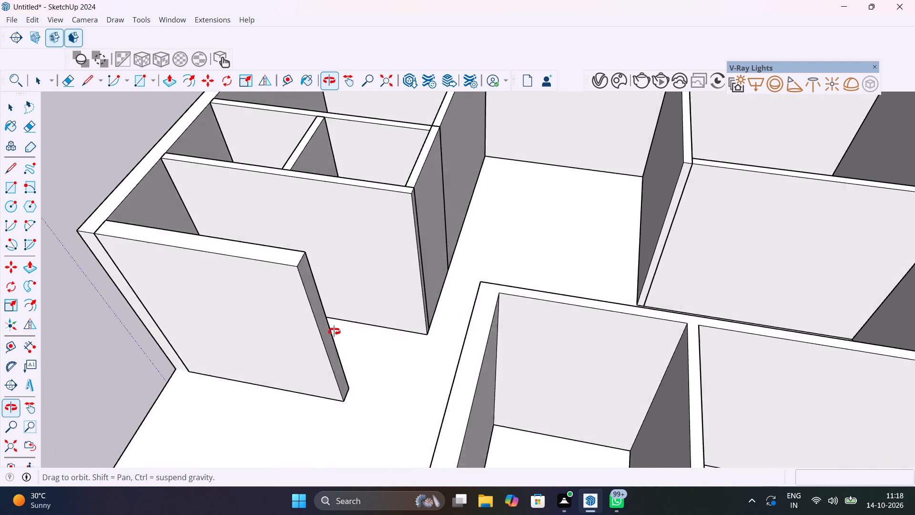
middle_click_drag(334, 331, 348, 337)
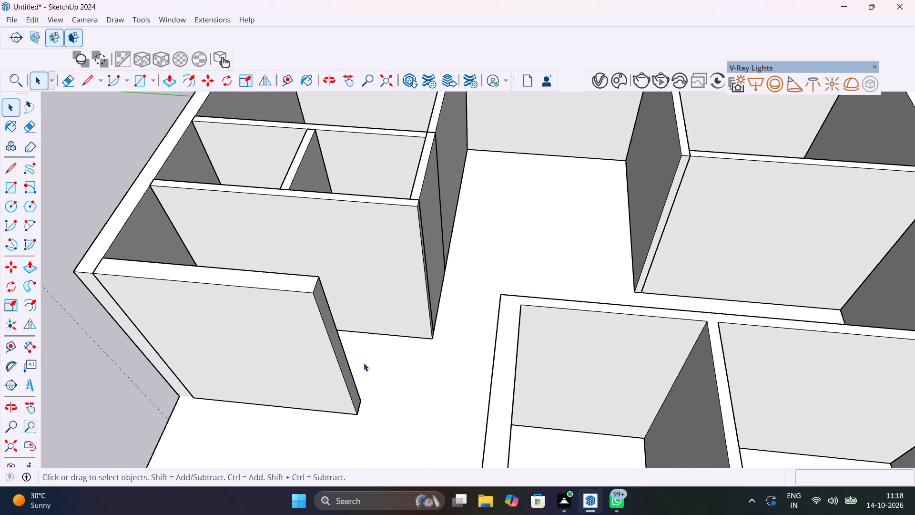
scroll(364, 363, "up", 6)
middle_click_drag(373, 374, 509, 477)
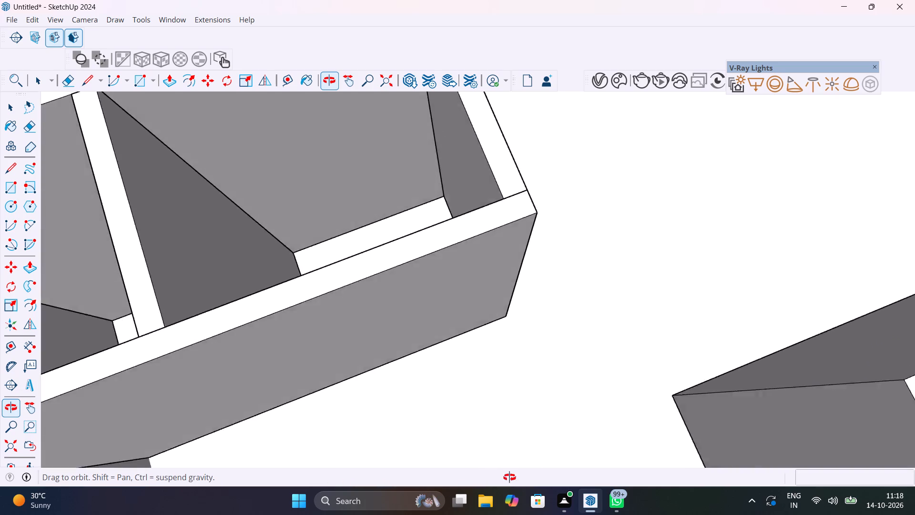
middle_click_drag(509, 477, 491, 402)
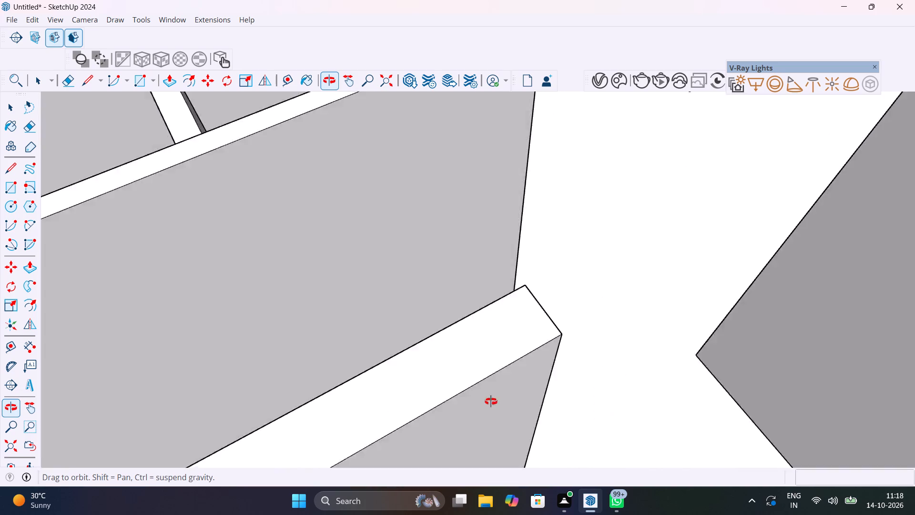
middle_click_drag(491, 402, 224, 404)
scroll(312, 362, "down", 7)
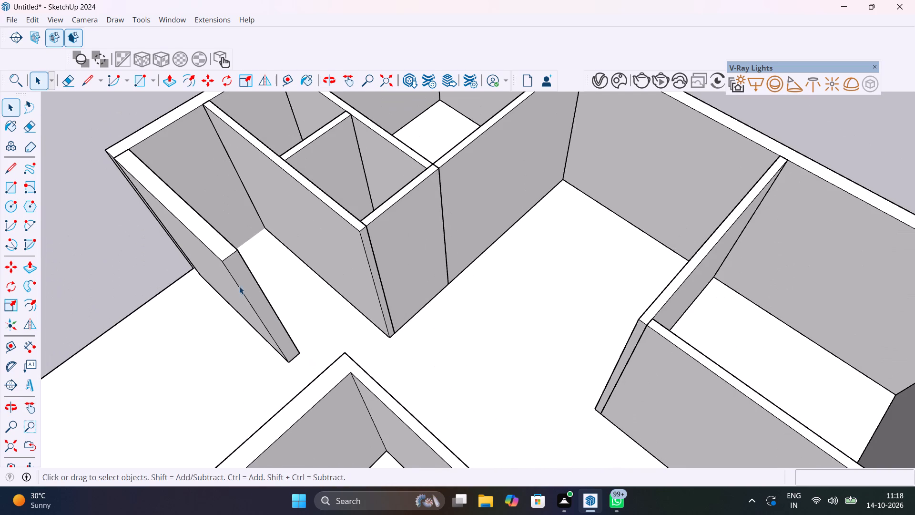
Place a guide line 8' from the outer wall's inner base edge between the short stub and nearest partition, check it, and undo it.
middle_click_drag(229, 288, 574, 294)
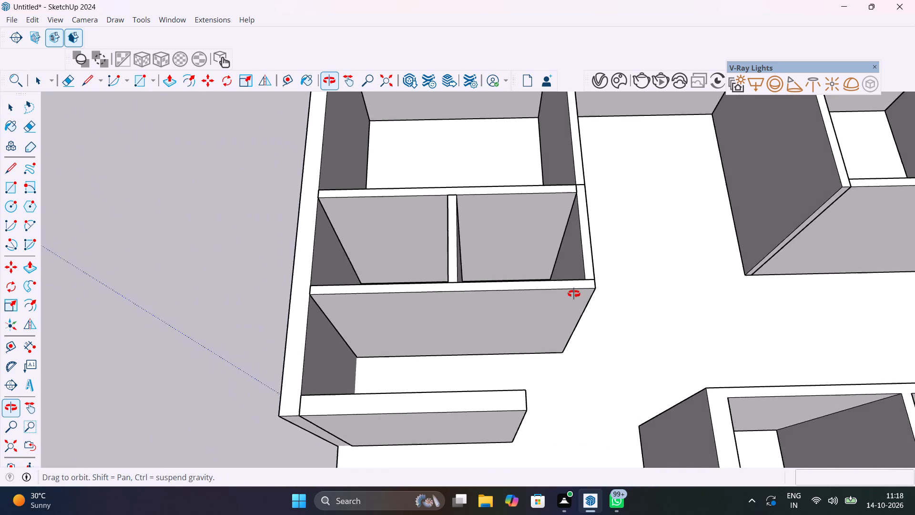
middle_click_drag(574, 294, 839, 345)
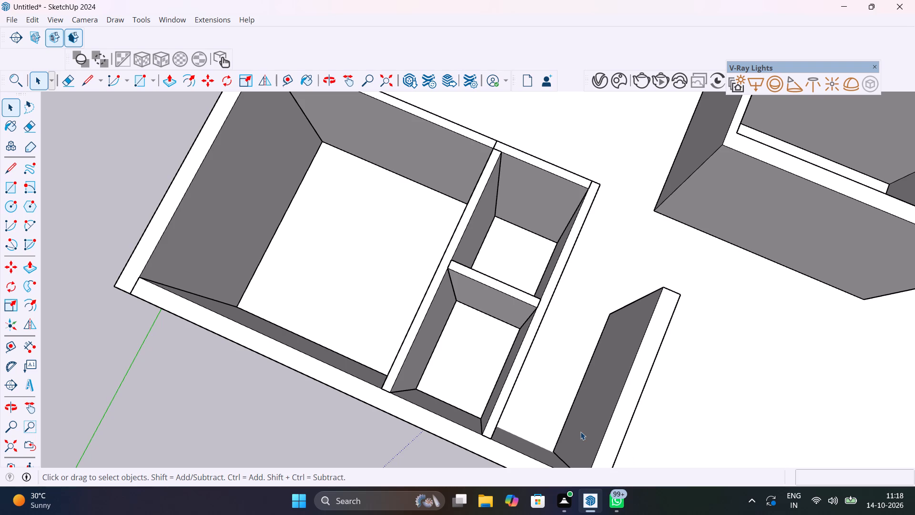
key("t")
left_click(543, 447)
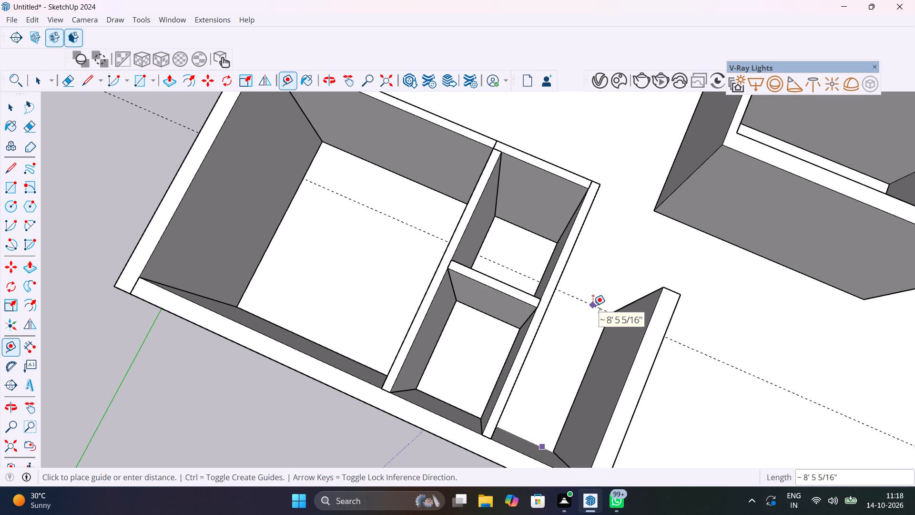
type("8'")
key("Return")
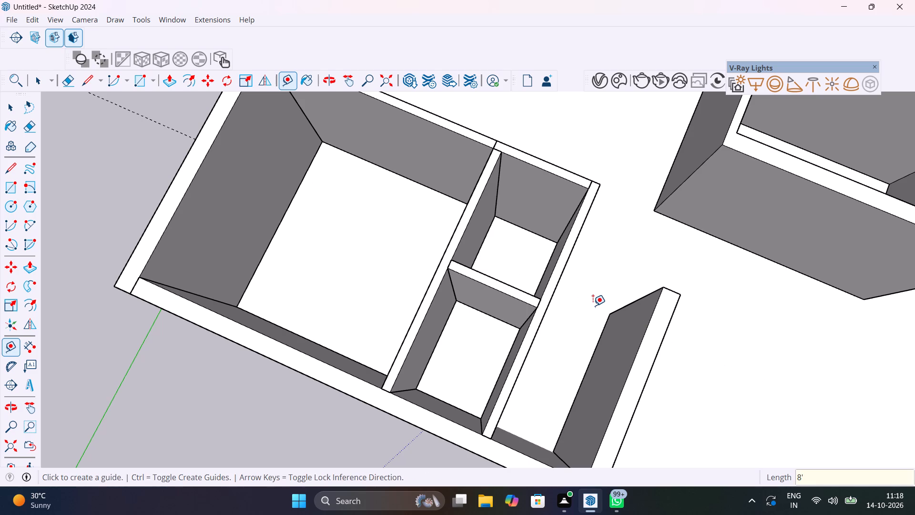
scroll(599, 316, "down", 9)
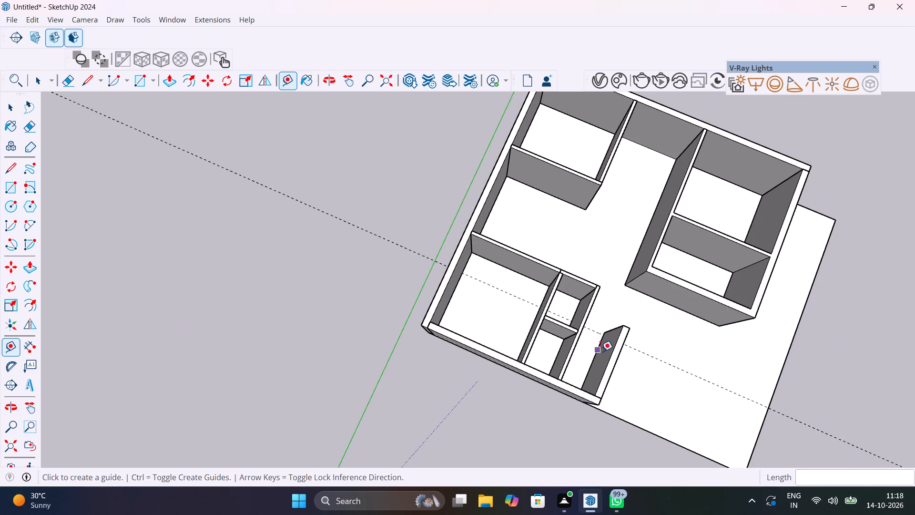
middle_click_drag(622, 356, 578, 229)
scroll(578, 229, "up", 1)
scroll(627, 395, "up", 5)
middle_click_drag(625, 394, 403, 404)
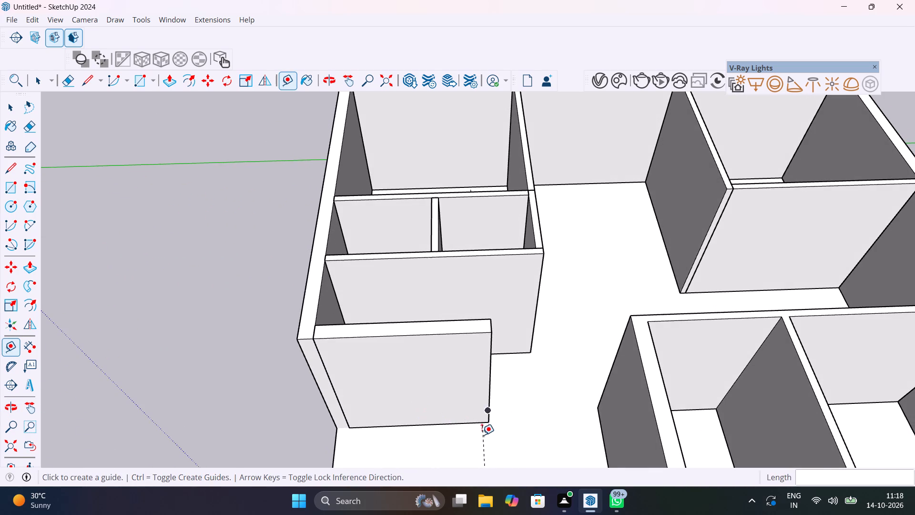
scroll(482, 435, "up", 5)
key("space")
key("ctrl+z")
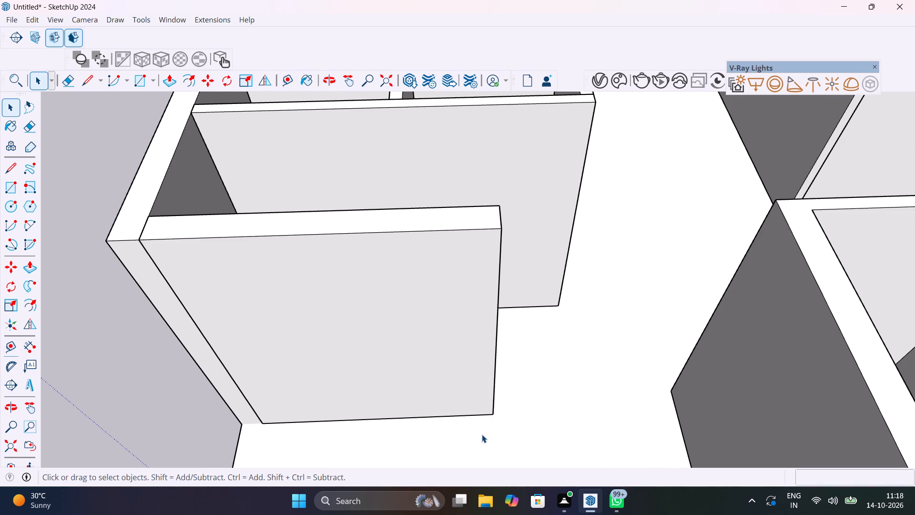
Place an 8' guide along the base of the short wall stub, starting from its corner with the outer wall.
key("t")
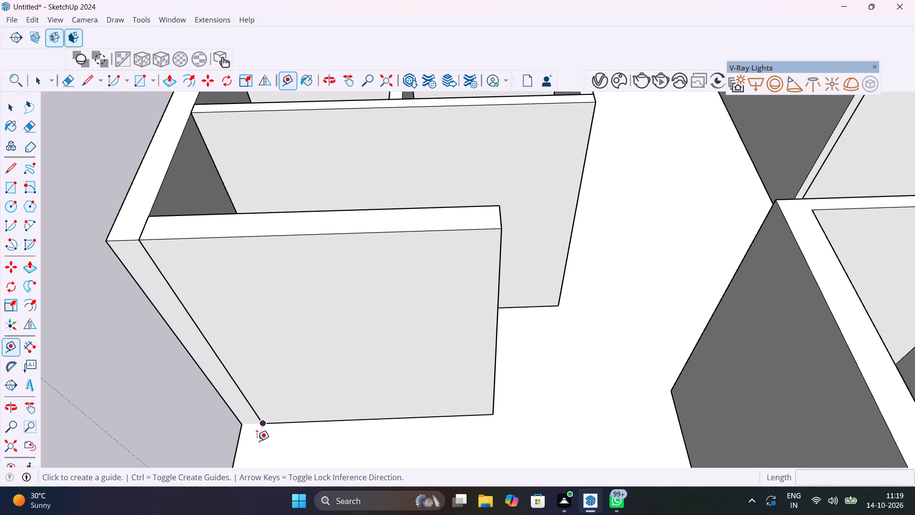
middle_click_drag(260, 442, 327, 313)
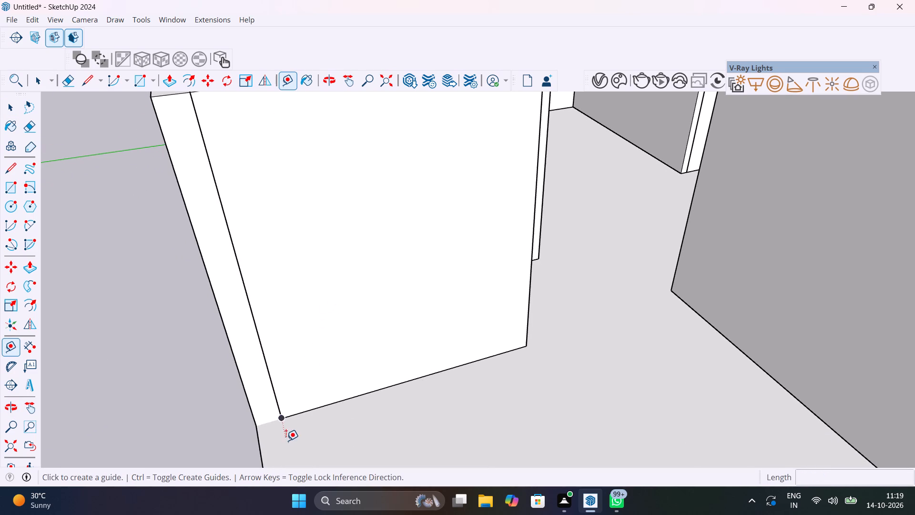
left_click(279, 417)
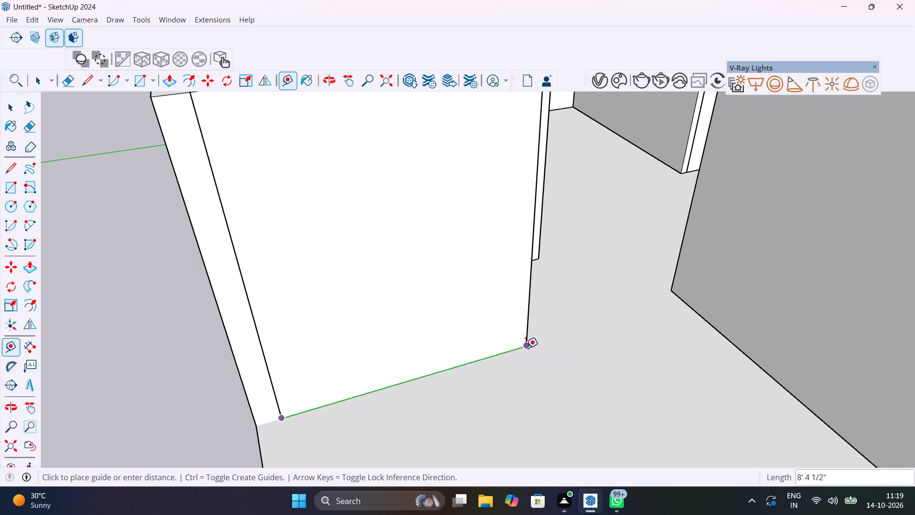
type("8'")
key("Return")
scroll(526, 348, "down", 14)
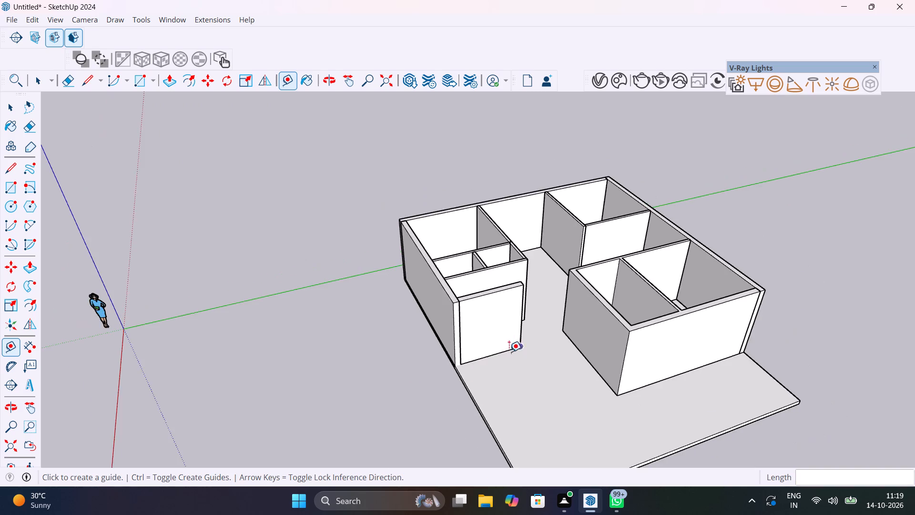
middle_click_drag(468, 360, 365, 506)
key("space")
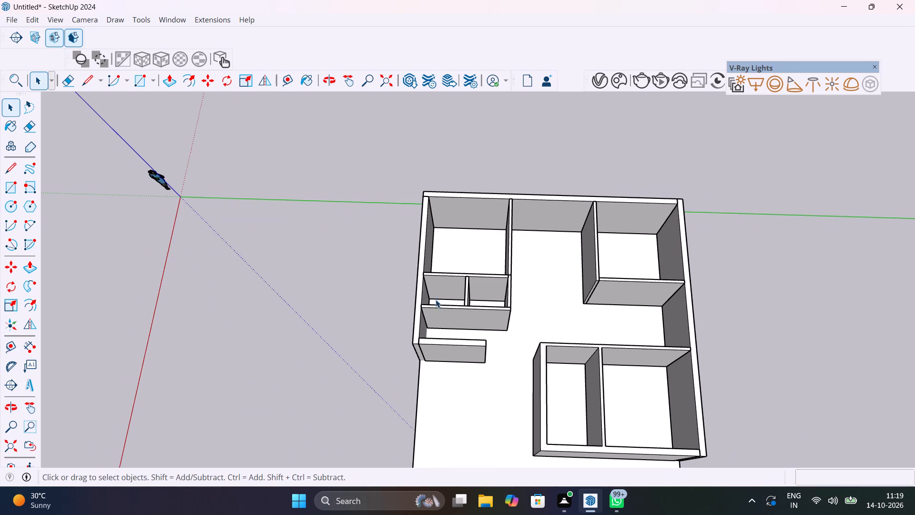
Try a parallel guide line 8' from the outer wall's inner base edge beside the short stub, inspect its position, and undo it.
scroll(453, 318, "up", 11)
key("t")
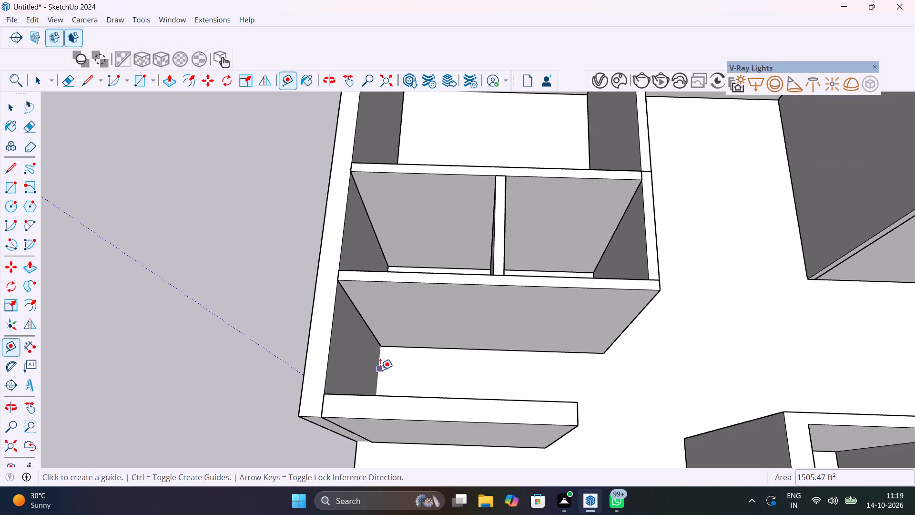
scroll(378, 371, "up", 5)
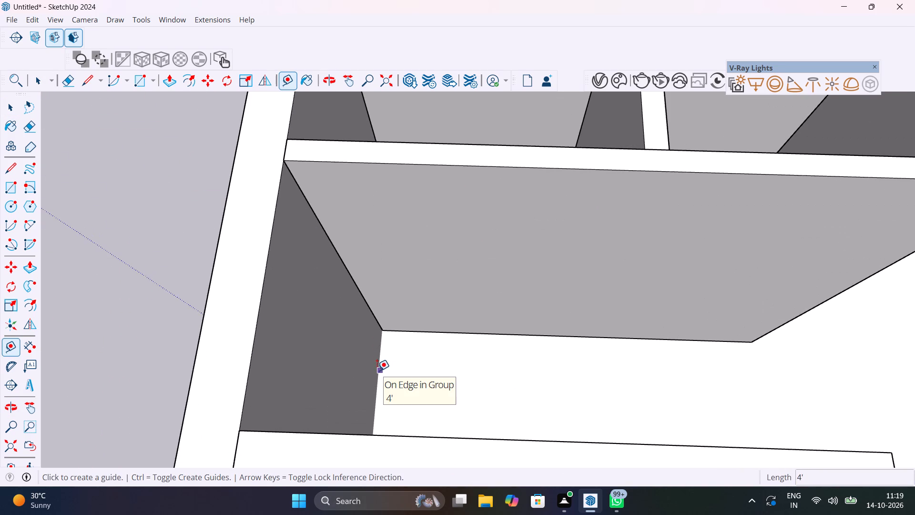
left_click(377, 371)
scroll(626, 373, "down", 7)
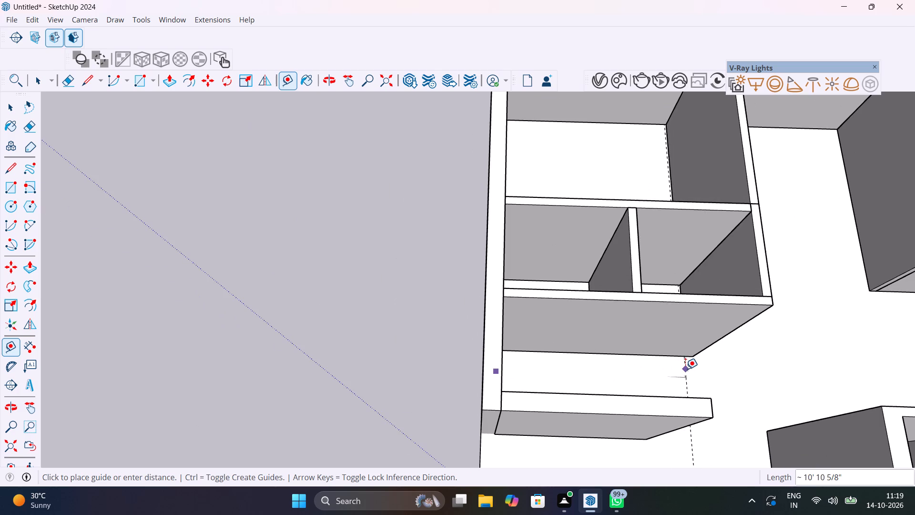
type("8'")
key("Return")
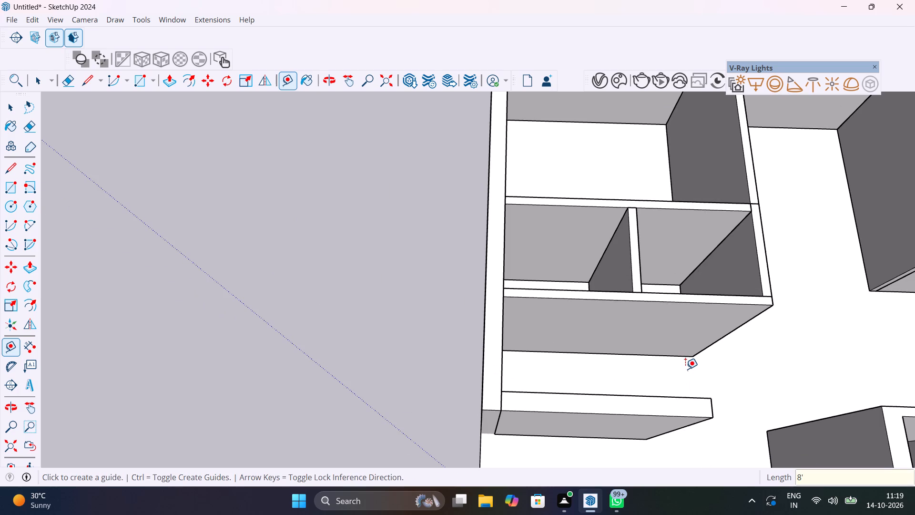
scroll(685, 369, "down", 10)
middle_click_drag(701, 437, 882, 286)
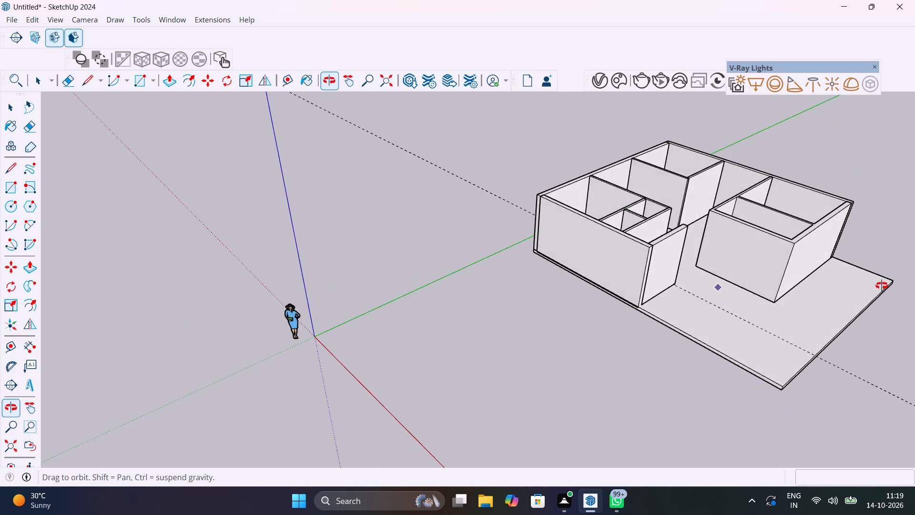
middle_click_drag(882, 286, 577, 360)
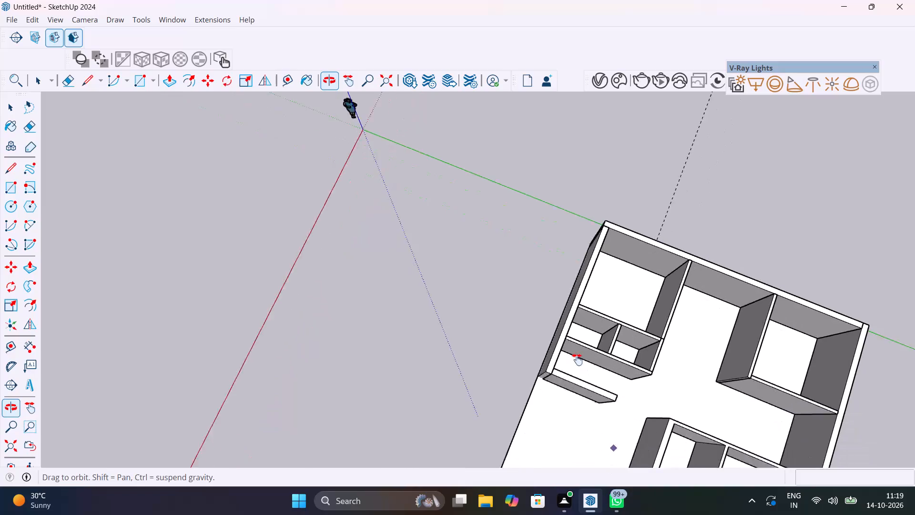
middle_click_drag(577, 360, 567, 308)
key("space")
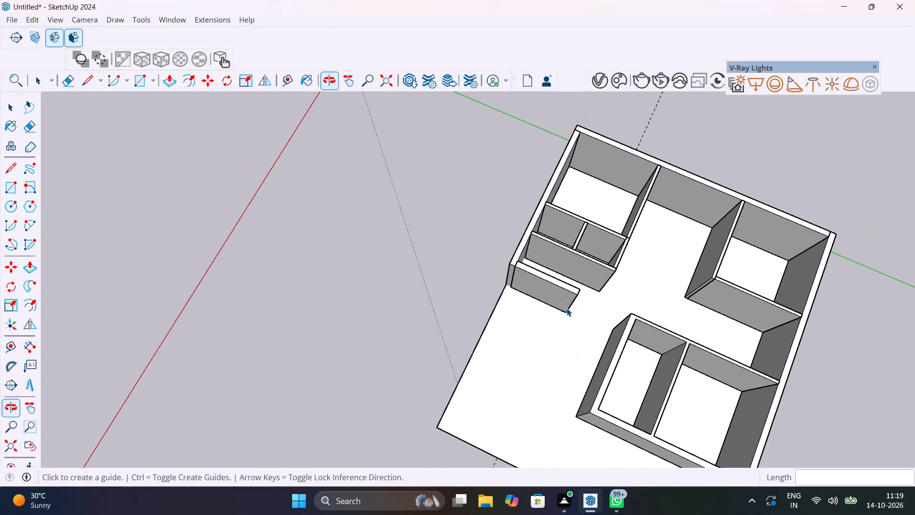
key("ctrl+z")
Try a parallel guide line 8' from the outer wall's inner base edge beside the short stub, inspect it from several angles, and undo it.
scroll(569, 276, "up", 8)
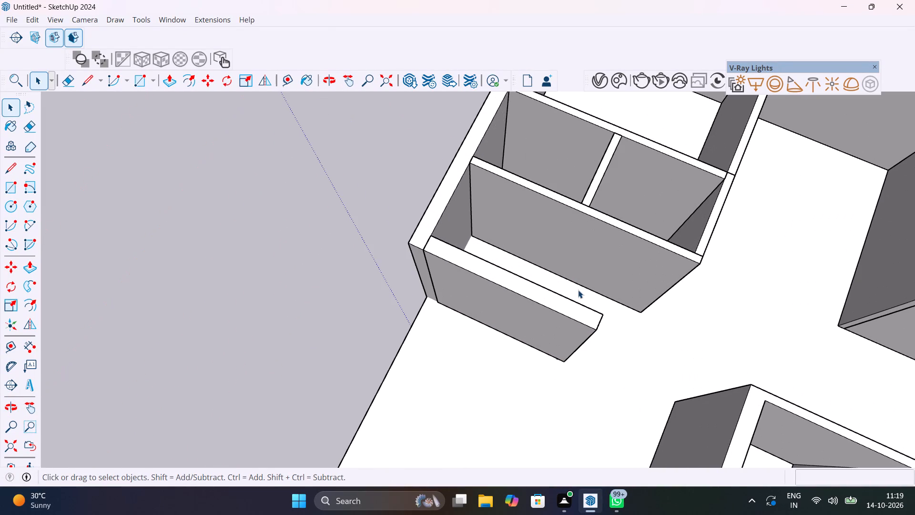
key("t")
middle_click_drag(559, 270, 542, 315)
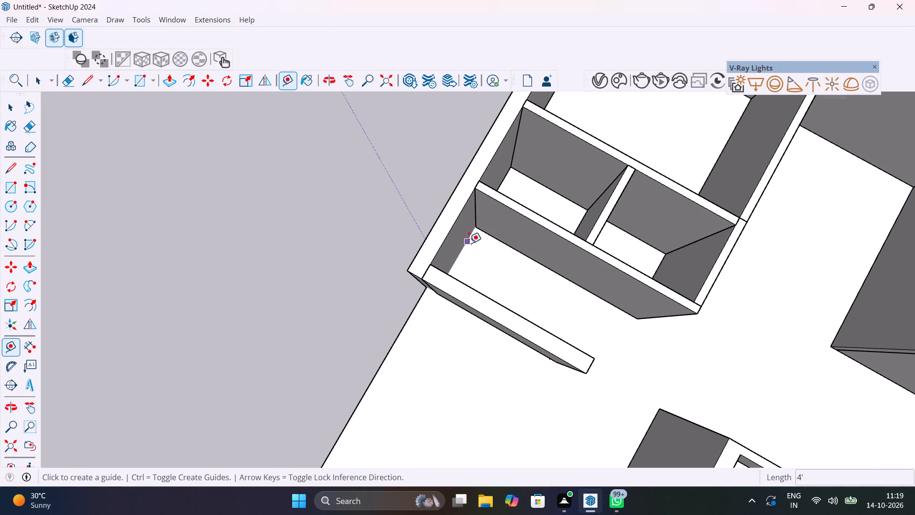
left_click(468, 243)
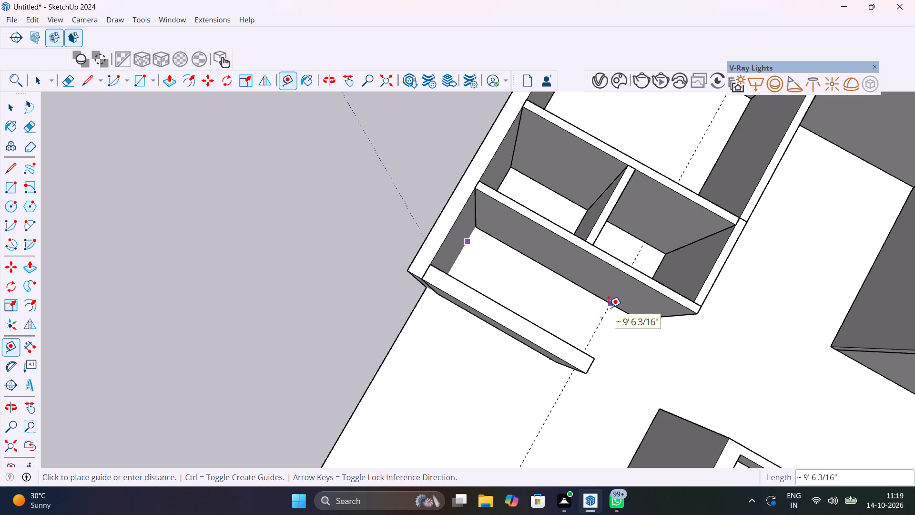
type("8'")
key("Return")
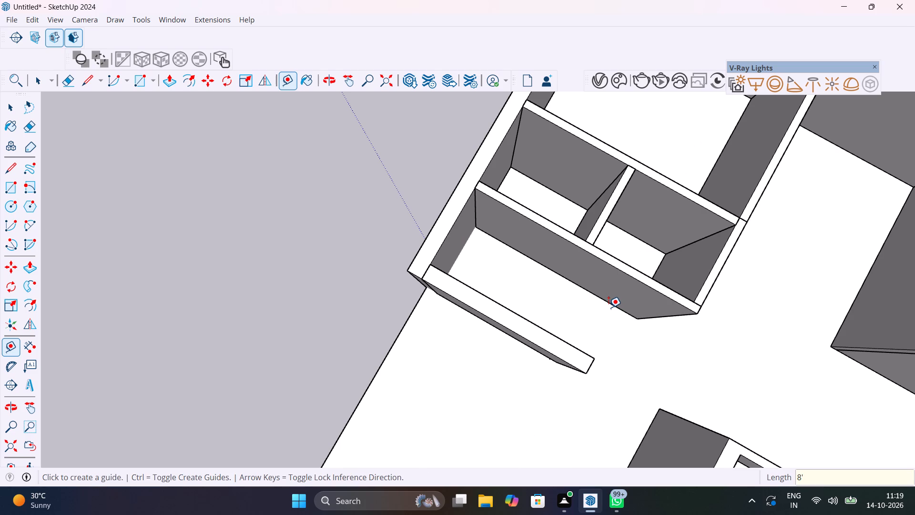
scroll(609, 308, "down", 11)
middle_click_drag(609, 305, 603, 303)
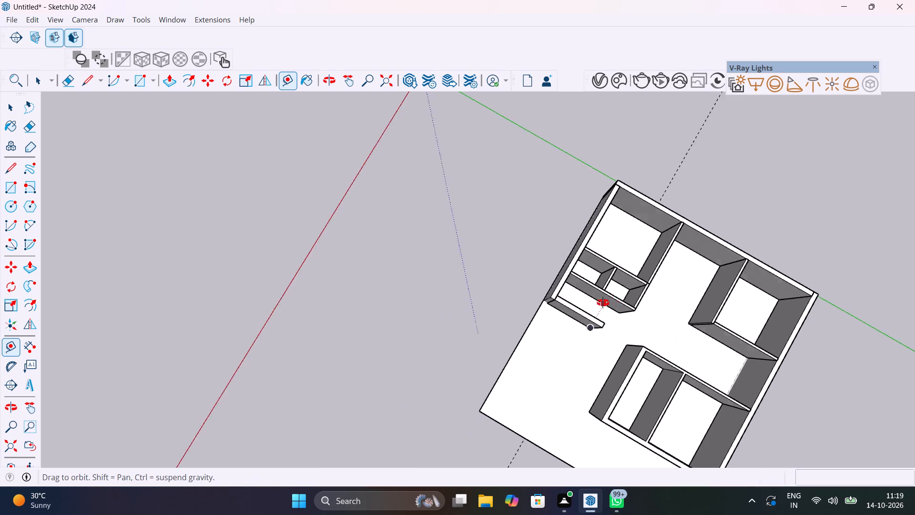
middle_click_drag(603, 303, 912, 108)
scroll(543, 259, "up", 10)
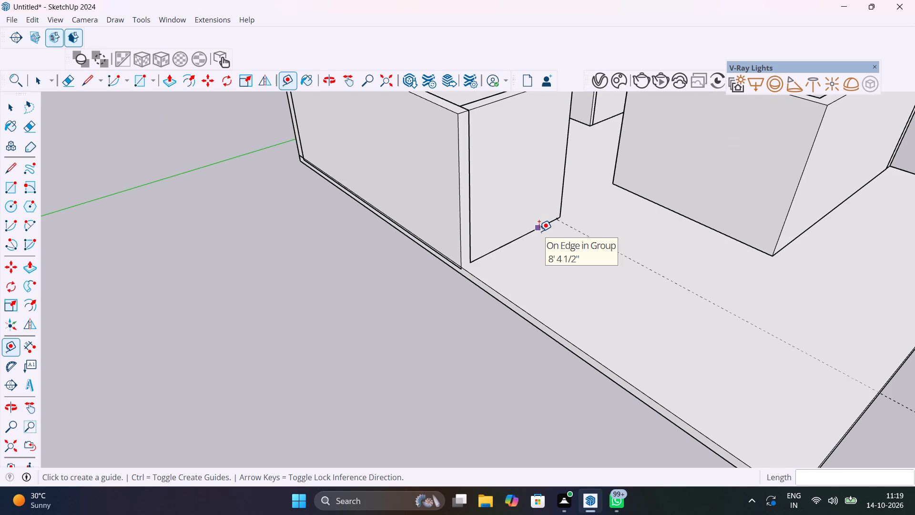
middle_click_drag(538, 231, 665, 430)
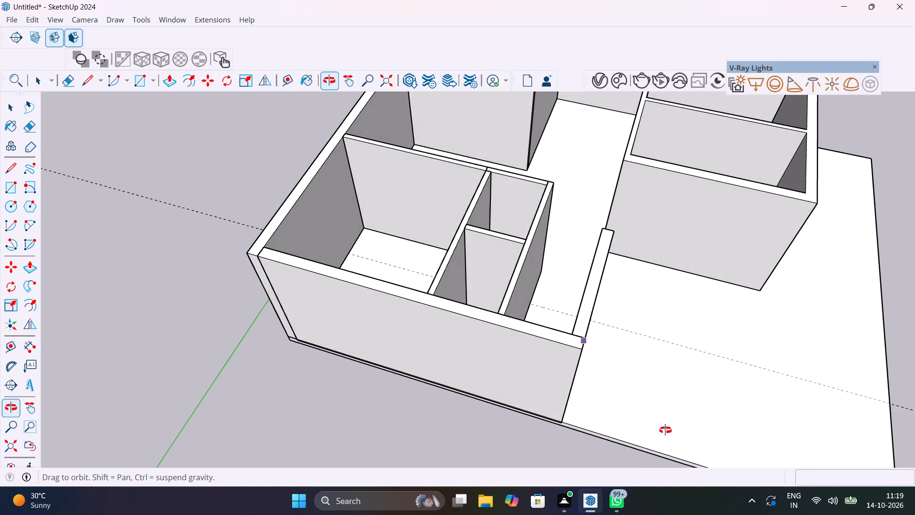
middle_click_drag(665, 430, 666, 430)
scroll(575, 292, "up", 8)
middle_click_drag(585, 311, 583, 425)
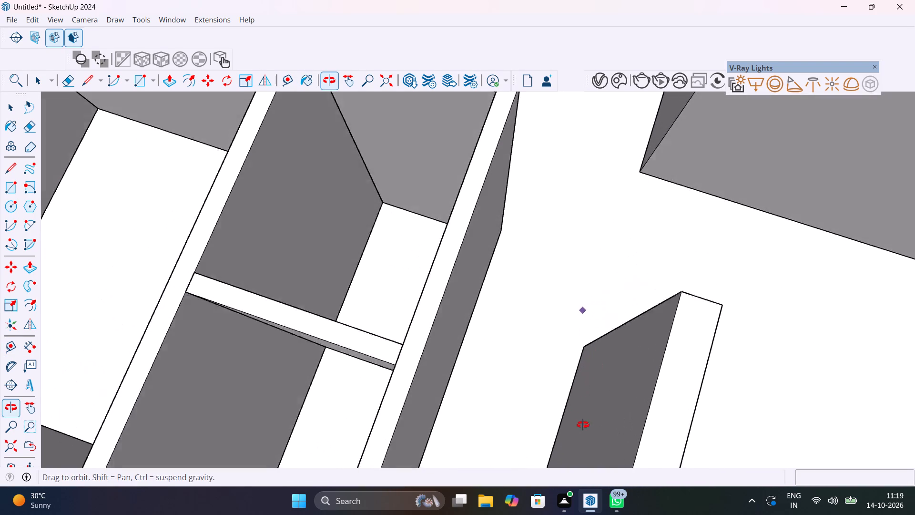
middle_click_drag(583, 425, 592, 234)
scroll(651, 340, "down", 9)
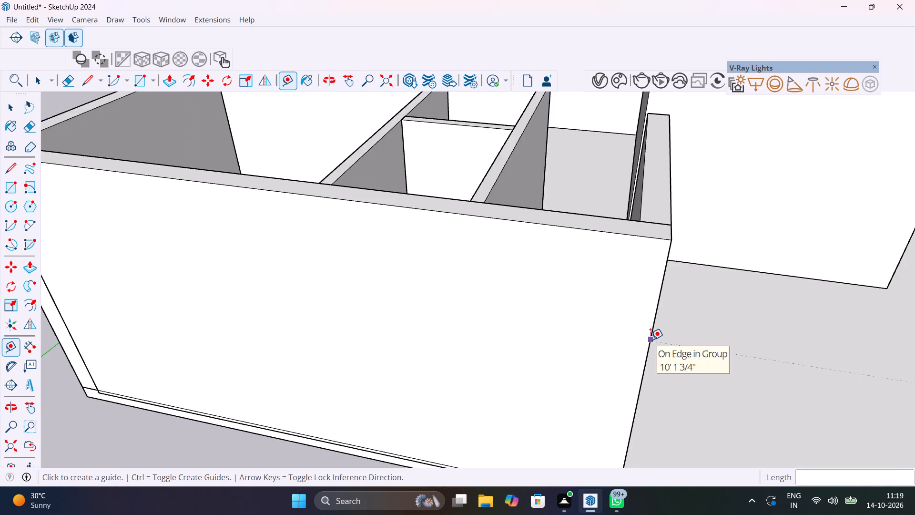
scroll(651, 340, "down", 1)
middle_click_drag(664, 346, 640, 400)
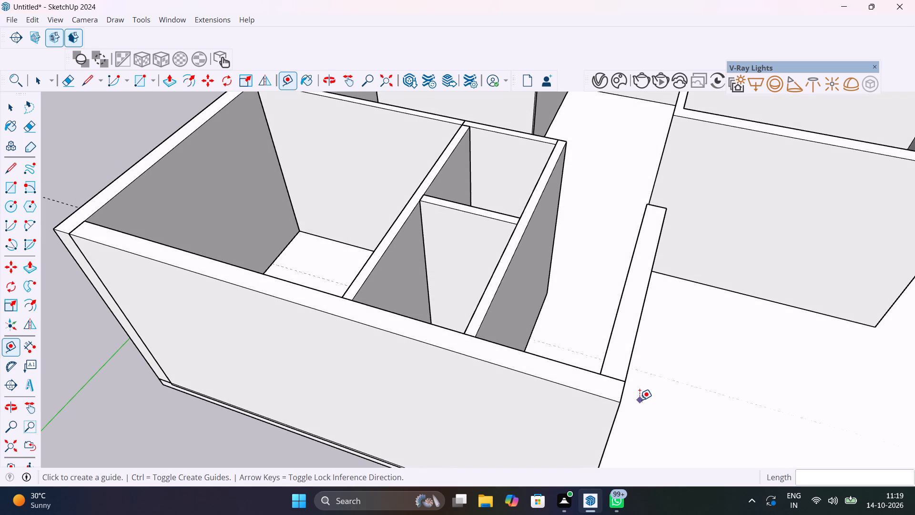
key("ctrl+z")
Delete the outer wall segment that runs along the slab edge past the small rooms to the short wall stub.
scroll(633, 398, "down", 7)
middle_click_drag(634, 398, 420, 307, "shift")
scroll(420, 307, "up", 1)
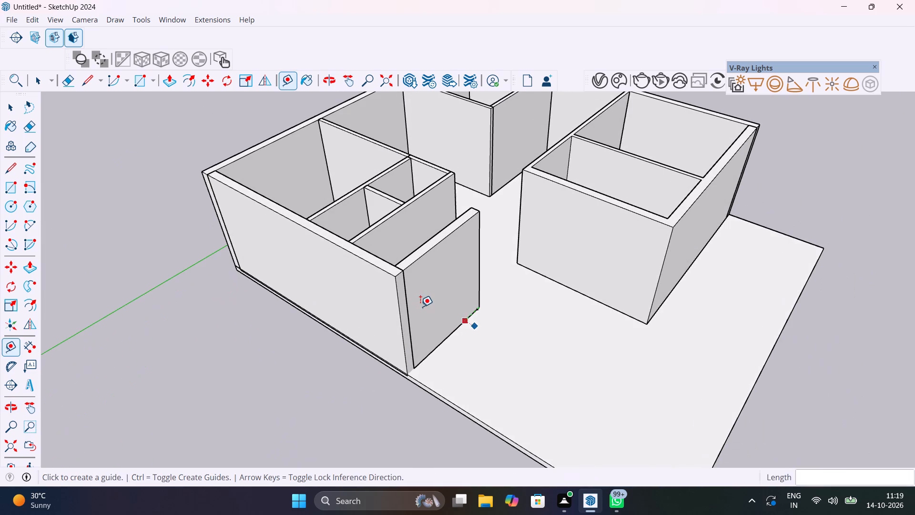
key("t")
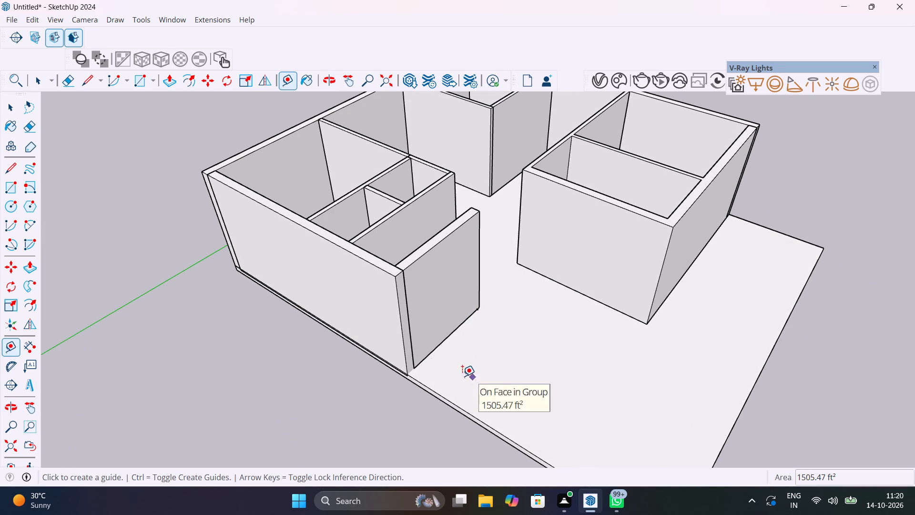
scroll(434, 369, "up", 10)
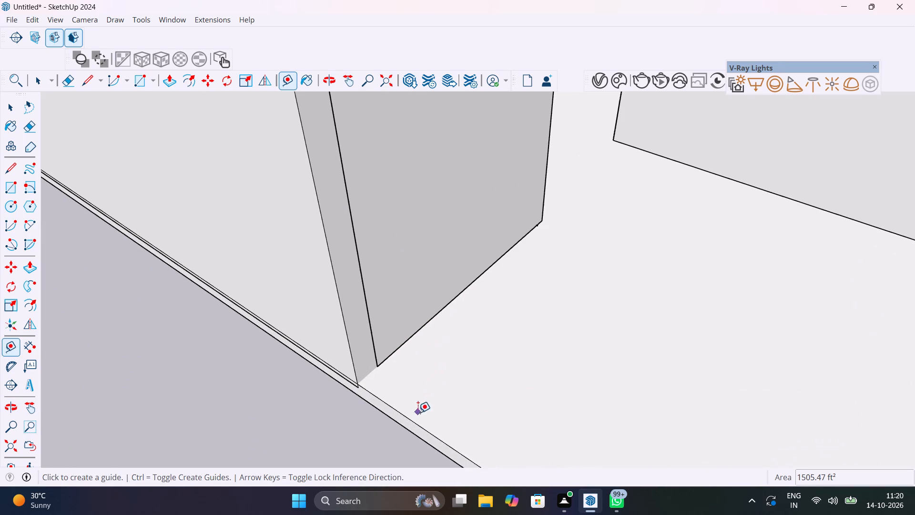
middle_click_drag(376, 389, 533, 310)
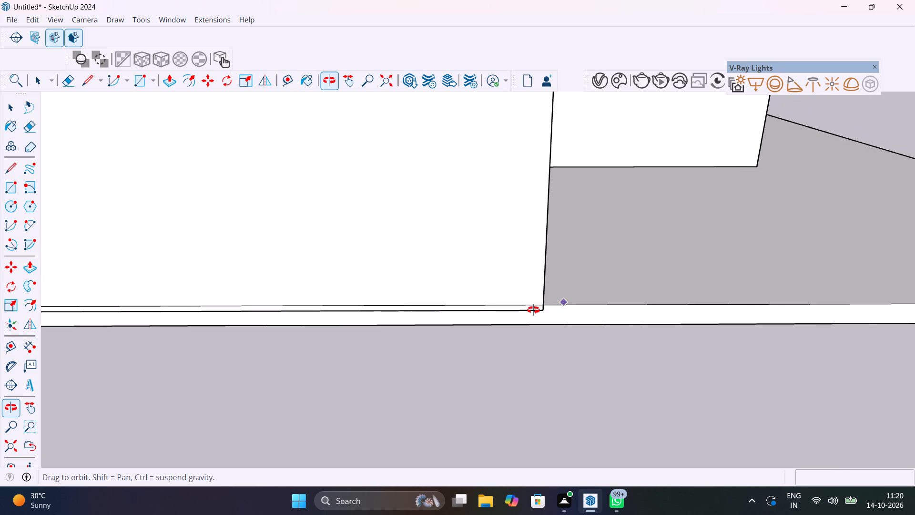
middle_click_drag(533, 310, 419, 314)
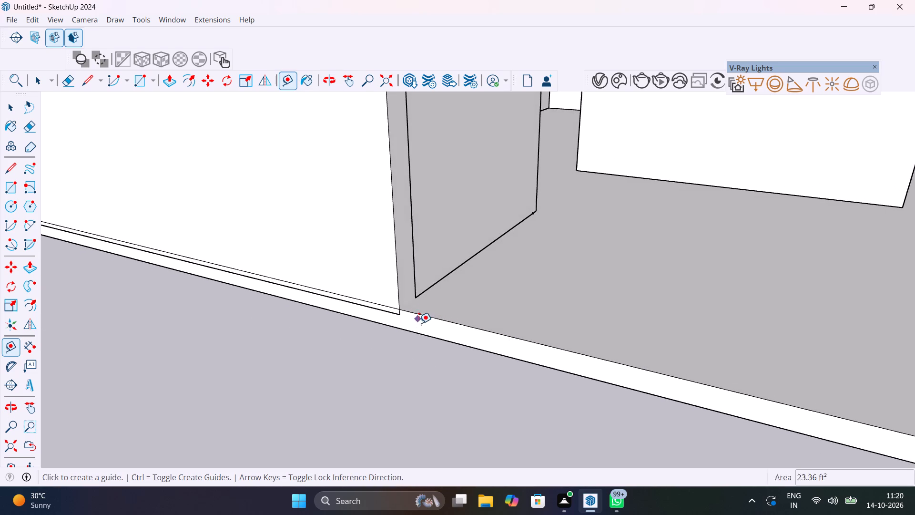
scroll(475, 374, "down", 13)
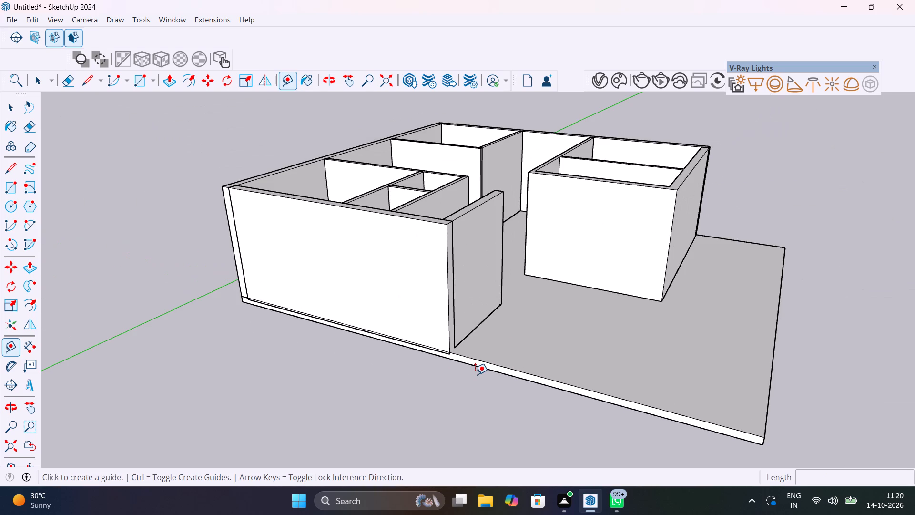
middle_click_drag(673, 318, 167, 319)
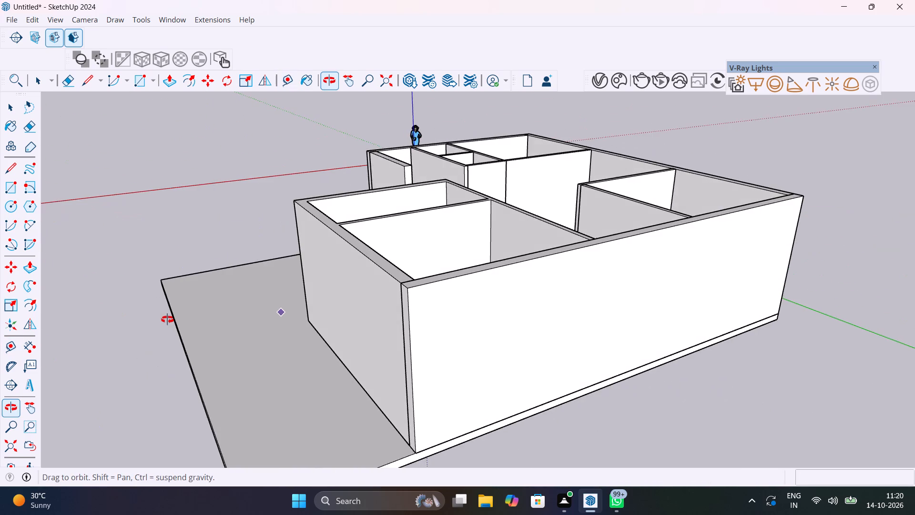
middle_click_drag(167, 319, 699, 317)
key("space")
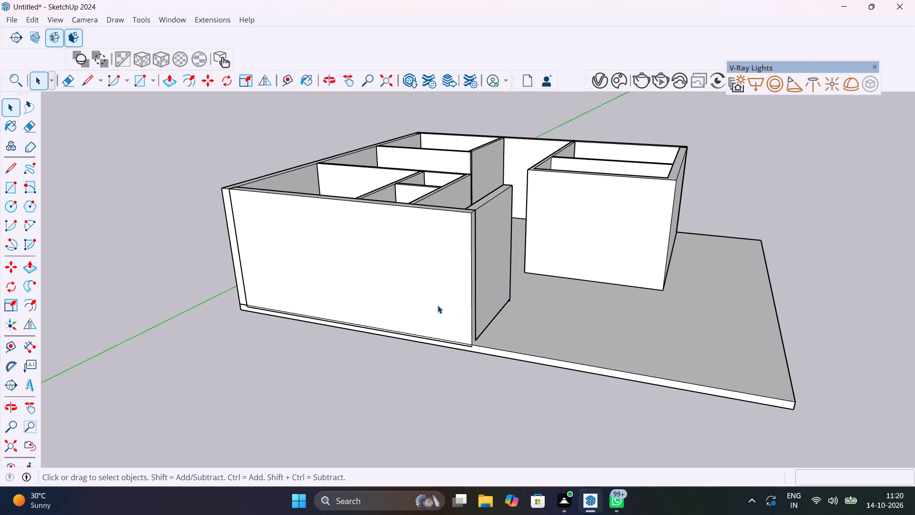
left_click(437, 305)
key("Delete")
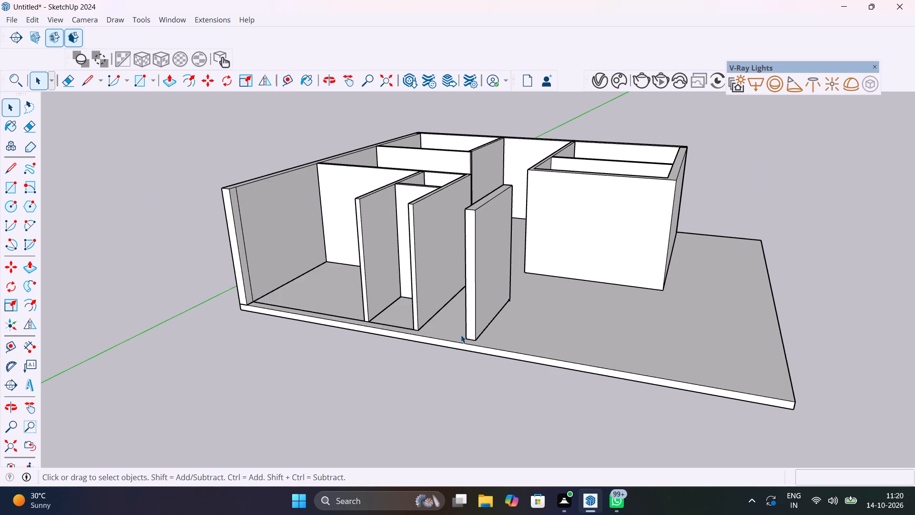
Place a guide line 9" in from the slab's outer edge where the outer wall segment was removed.
middle_click_drag(463, 335, 471, 452)
scroll(406, 377, "up", 6)
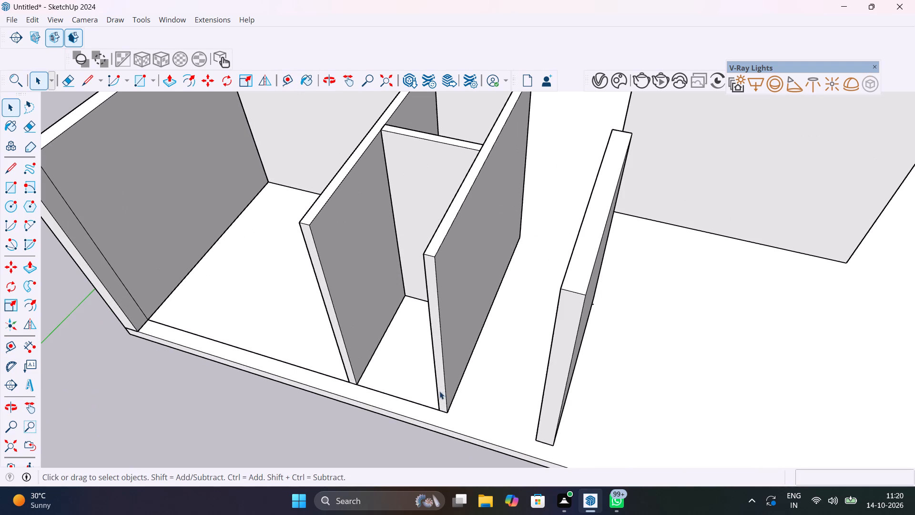
middle_click_drag(437, 390, 401, 355, "shift")
scroll(420, 355, "up", 6)
key("t")
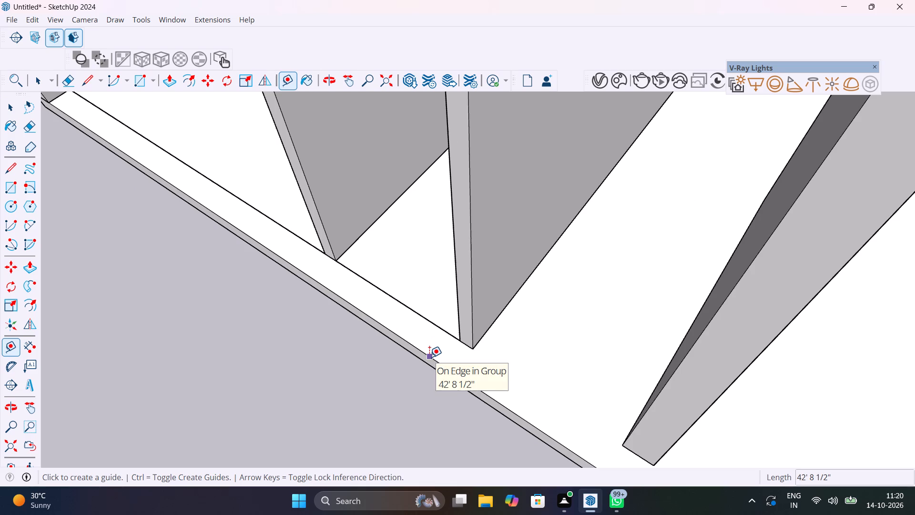
left_click(404, 337)
type("9\"")
key("Return")
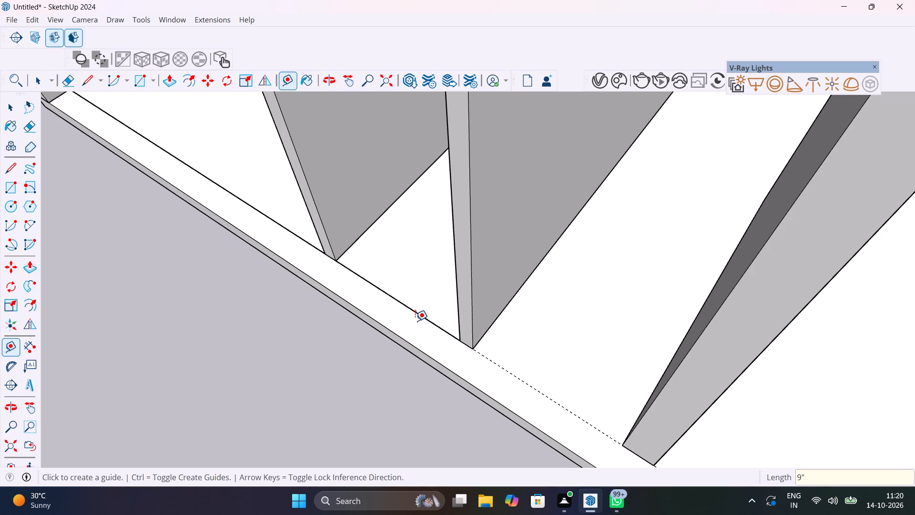
scroll(415, 321, "down", 8)
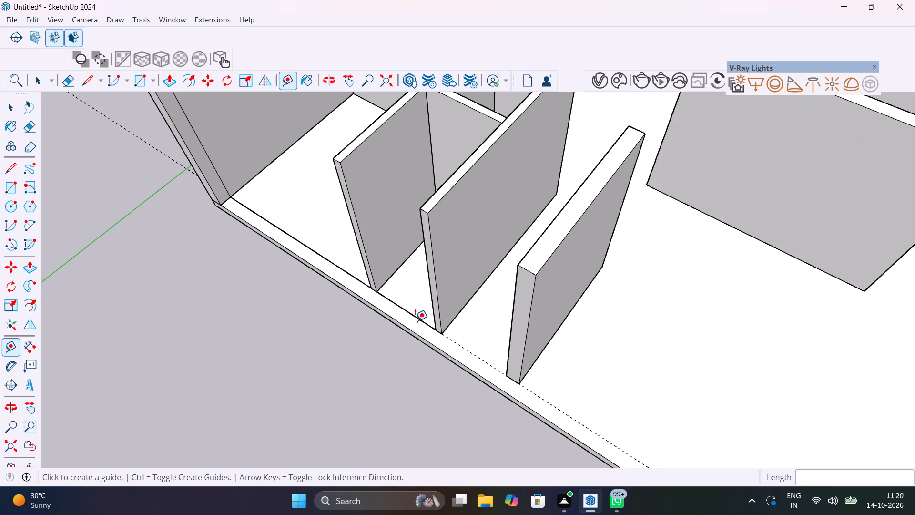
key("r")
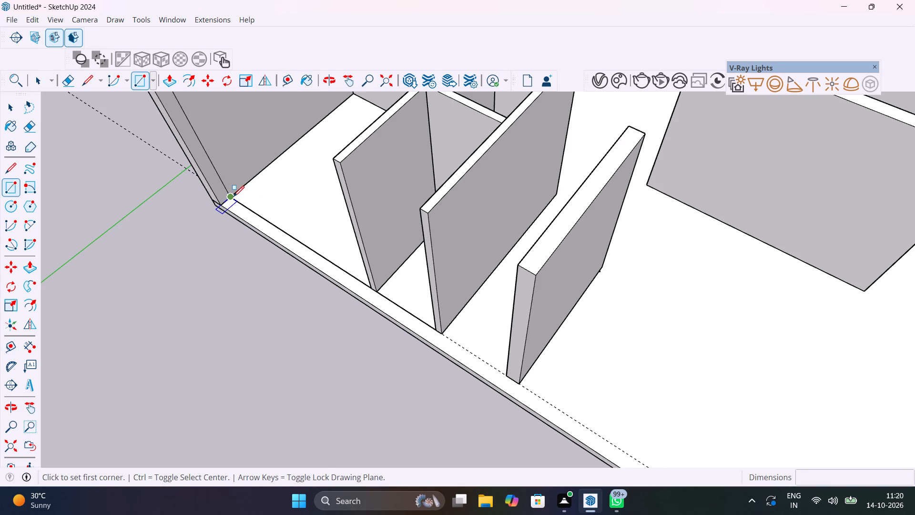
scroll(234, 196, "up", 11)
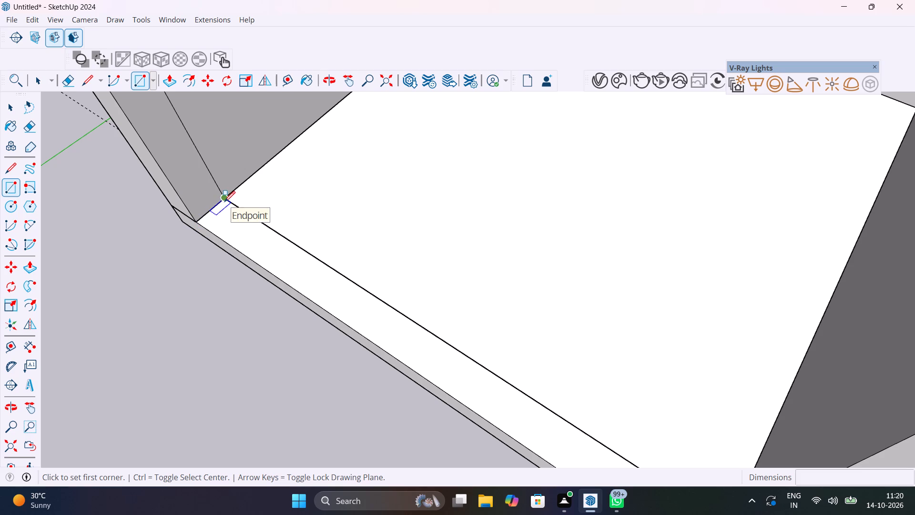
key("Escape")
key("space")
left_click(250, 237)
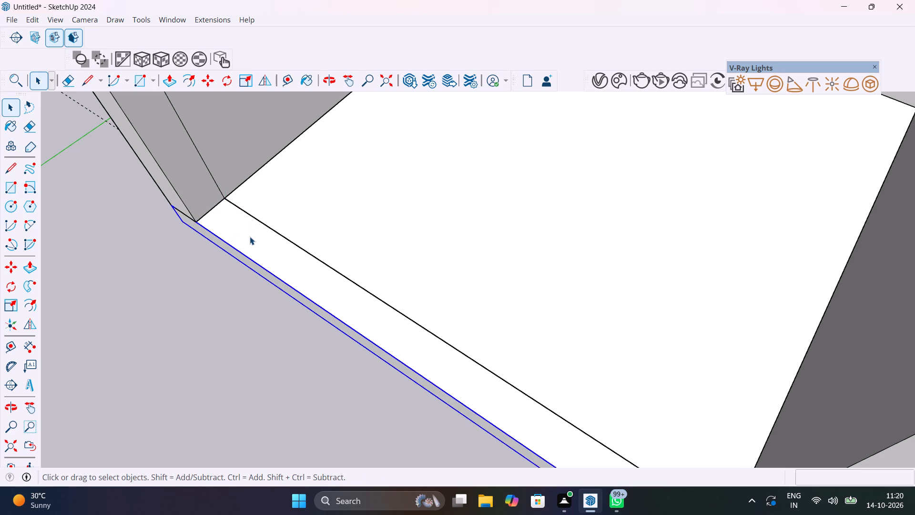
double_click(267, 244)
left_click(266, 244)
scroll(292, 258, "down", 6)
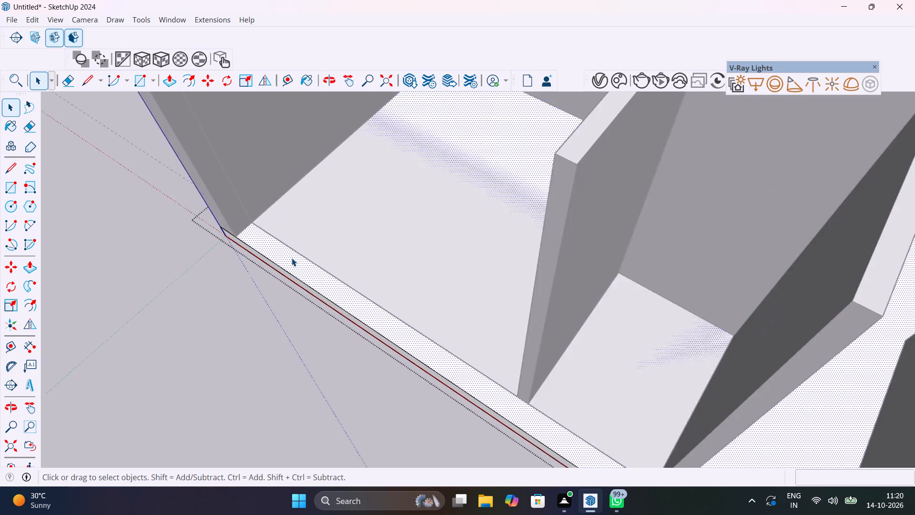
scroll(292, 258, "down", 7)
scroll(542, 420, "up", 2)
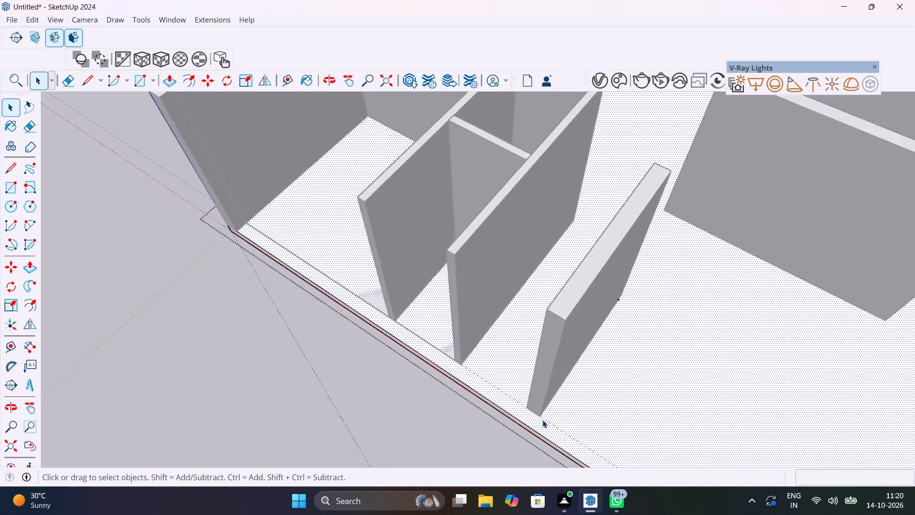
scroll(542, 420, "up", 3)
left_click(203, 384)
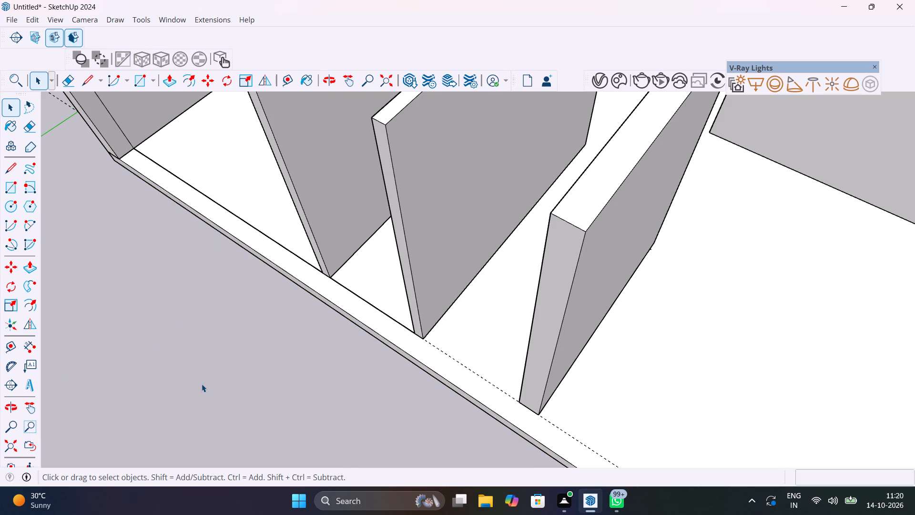
Delete the two leftover base edges lying along the 9" guide between the corner wall and the partitions.
left_click(402, 325)
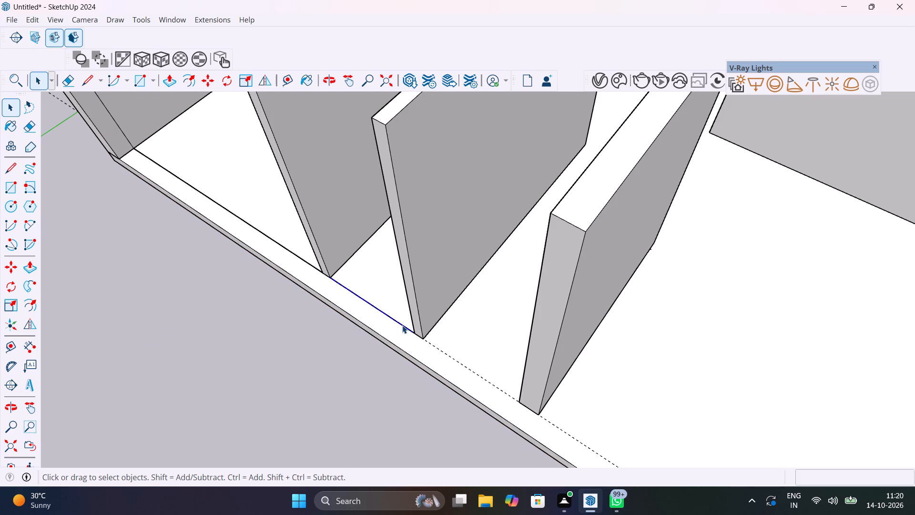
left_click(306, 264, "shift")
key("Delete")
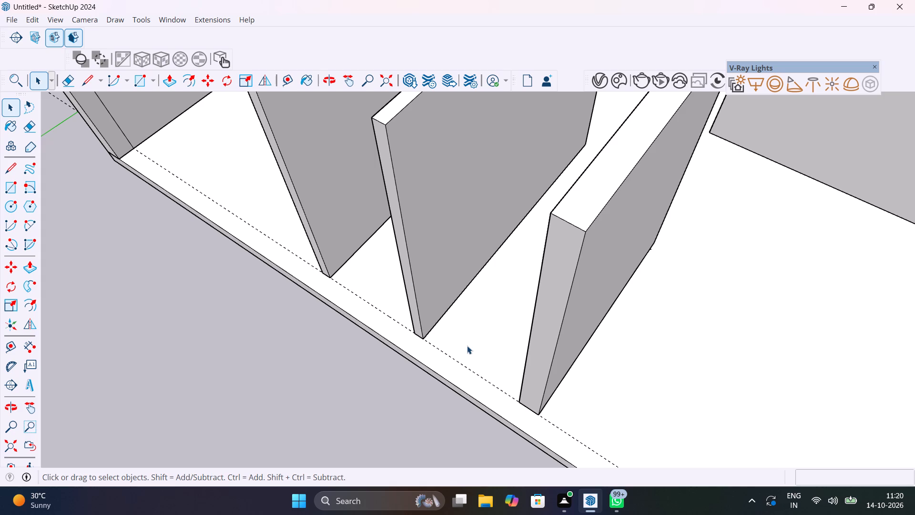
Place a guide line 8' inward from the 9" guide, crossing the space between the partition and the short wall stub.
scroll(467, 346, "up", 4)
middle_click_drag(475, 360, 539, 396)
key("t")
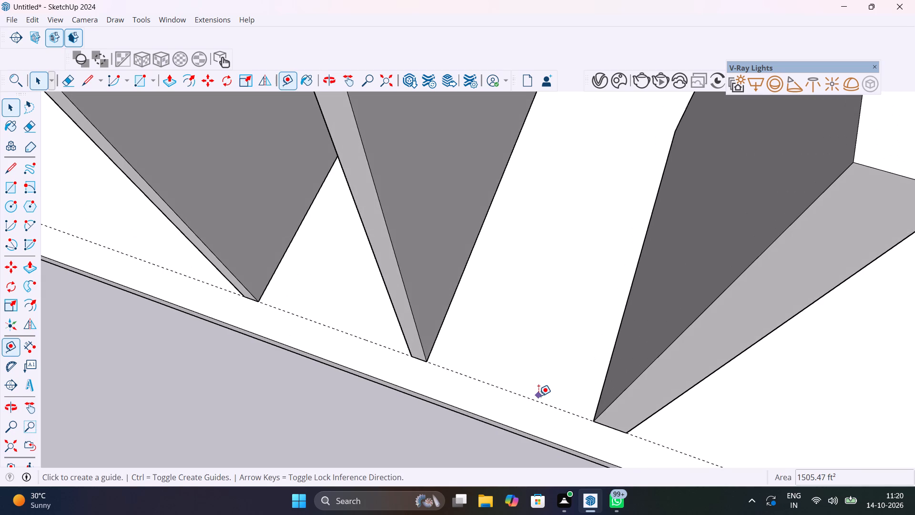
left_click_drag(558, 369, 562, 371)
key("Escape")
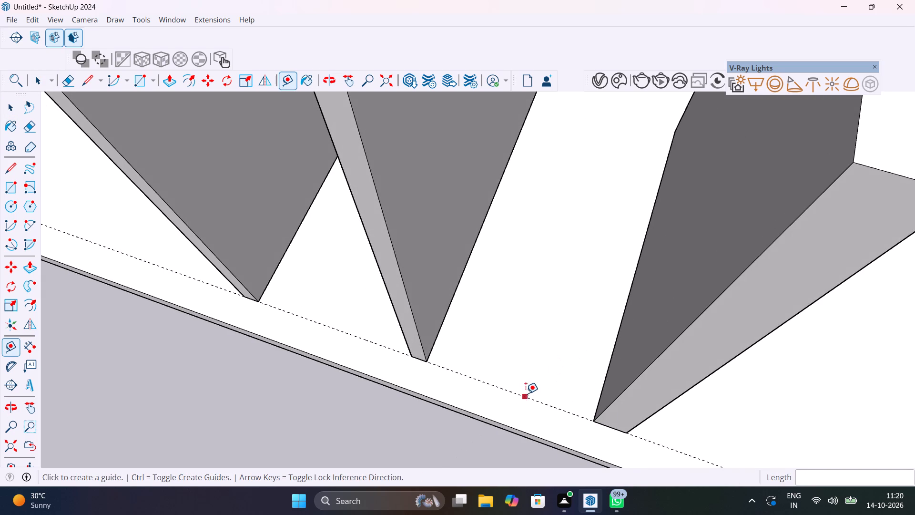
left_click(527, 399)
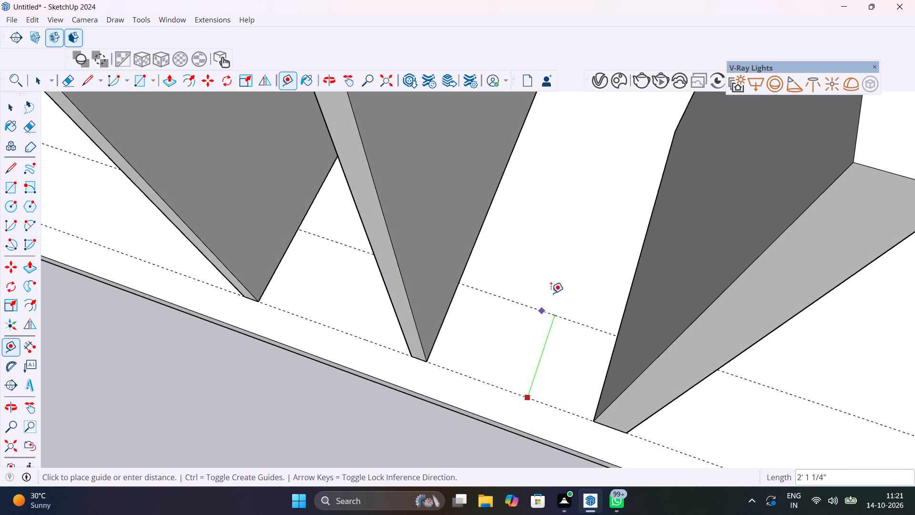
key("8")
key("apostrophe")
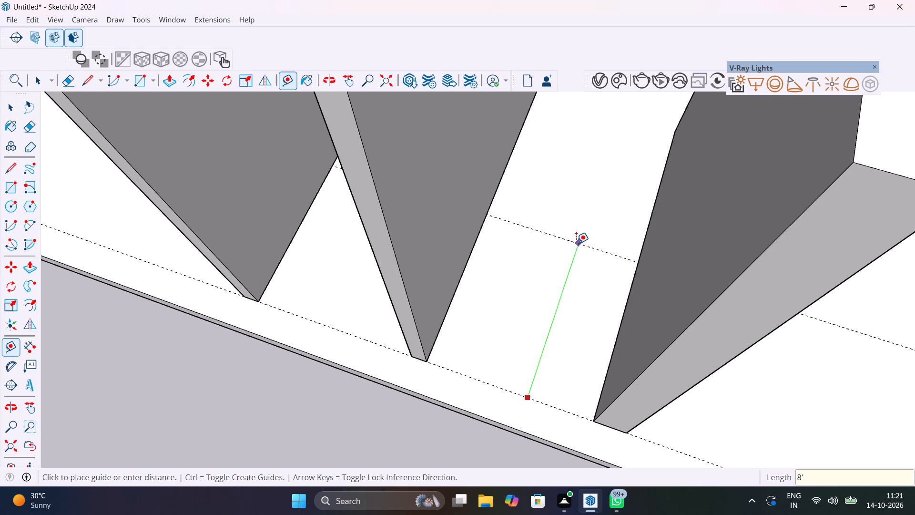
key("Return")
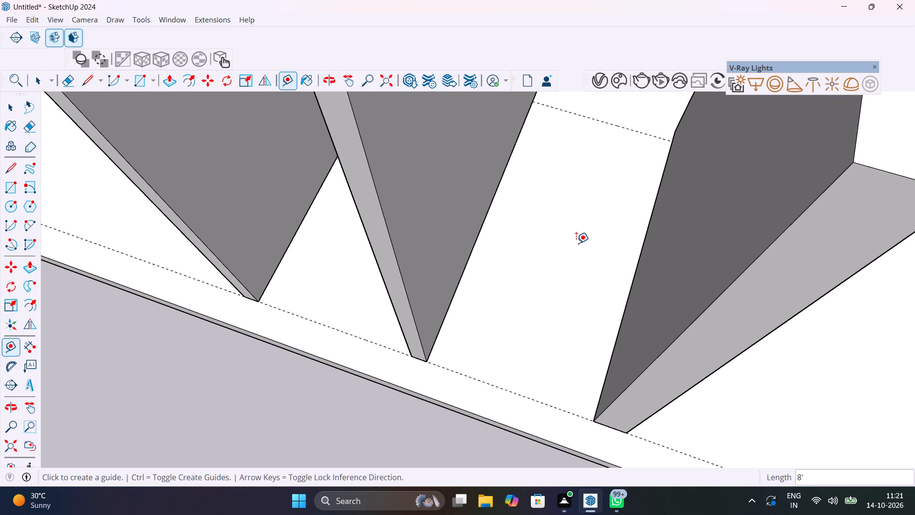
Add a second parallel guide line 4.5" further inward from the 8' guide.
middle_click_drag(623, 151, 606, 257, "shift")
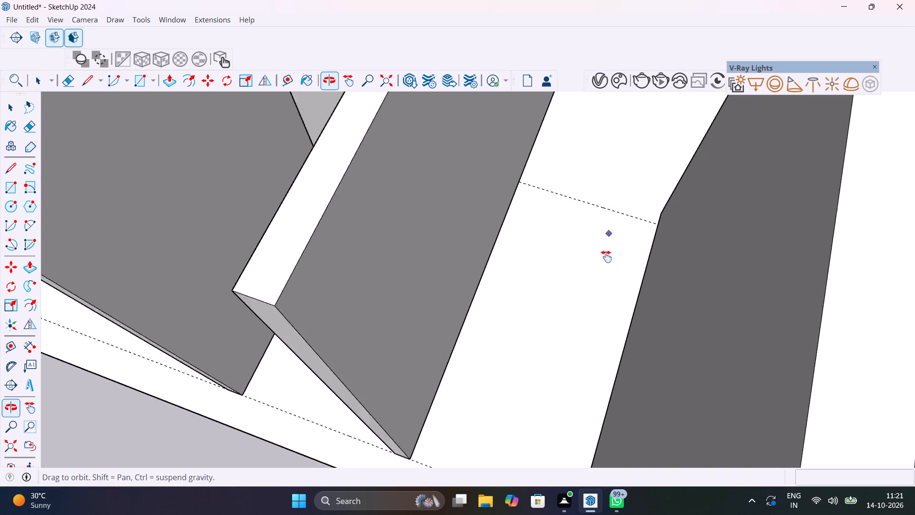
middle_click_drag(606, 257, 602, 295, "shift")
scroll(626, 260, "up", 5)
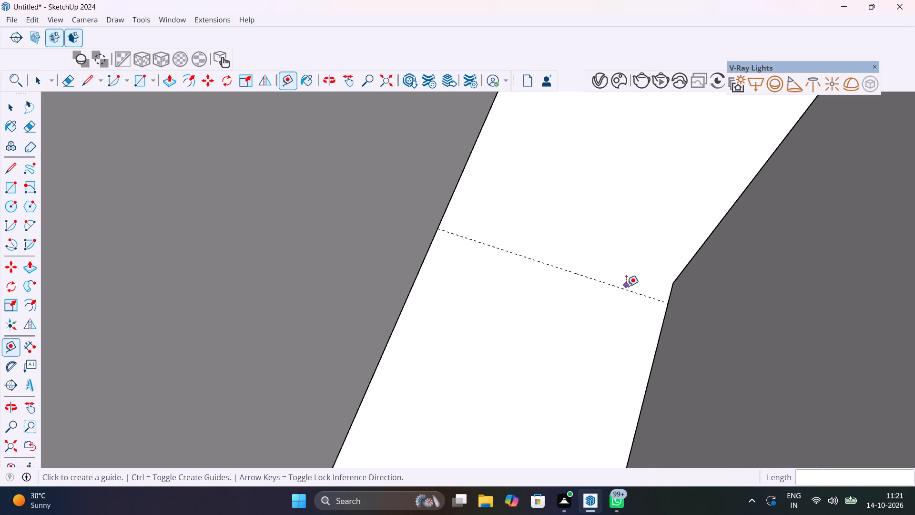
left_click(626, 287)
type("4.5\"")
key("Return")
Draw a rectangle about 20' 7 1/8" by 9" along the slab edge, from the corner wall to the short stub's outer base corner.
scroll(628, 275, "down", 17)
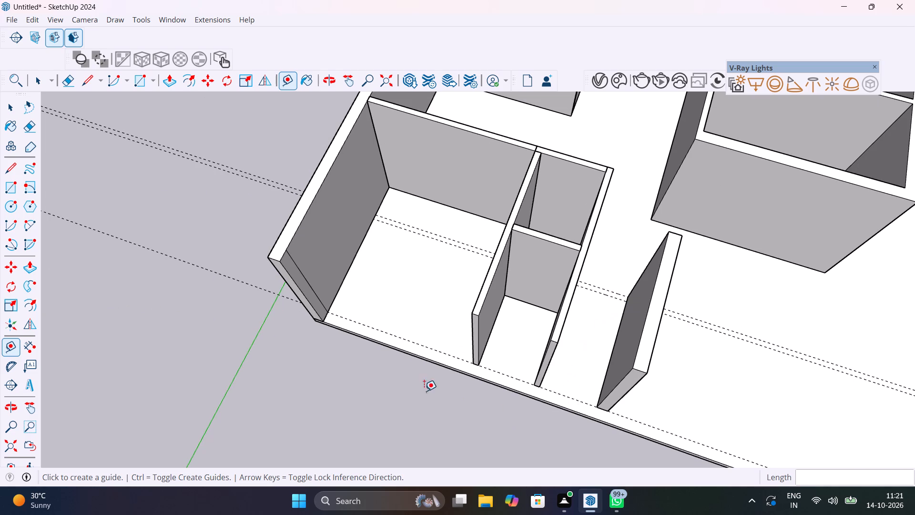
key("space")
type("r")
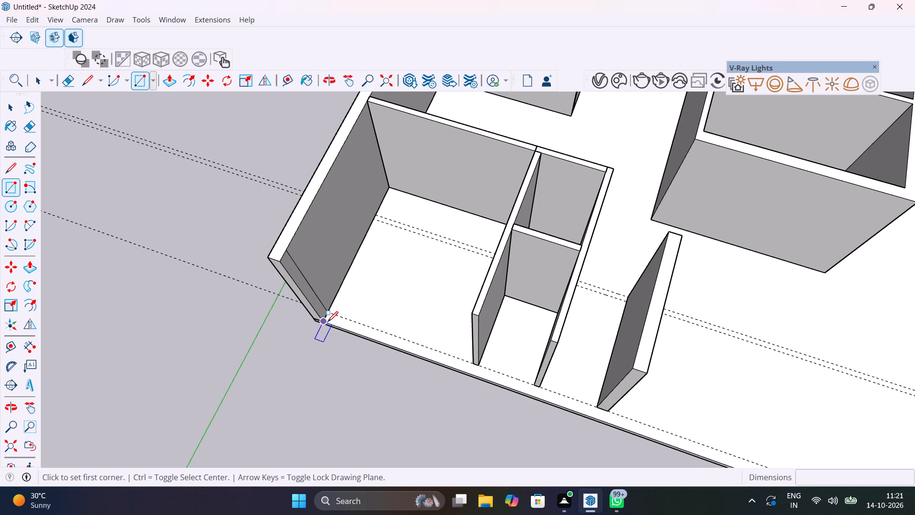
scroll(325, 321, "up", 20)
scroll(325, 321, "up", 3)
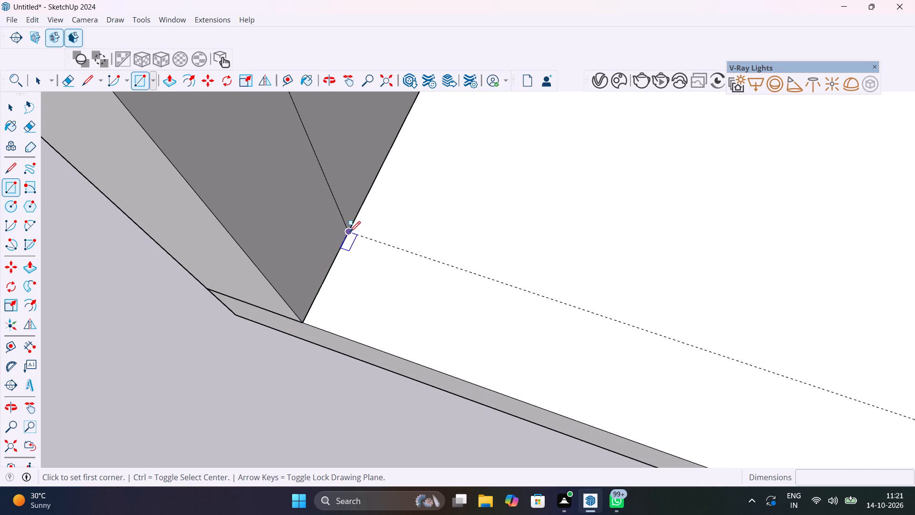
left_click(304, 323)
scroll(365, 282, "down", 14)
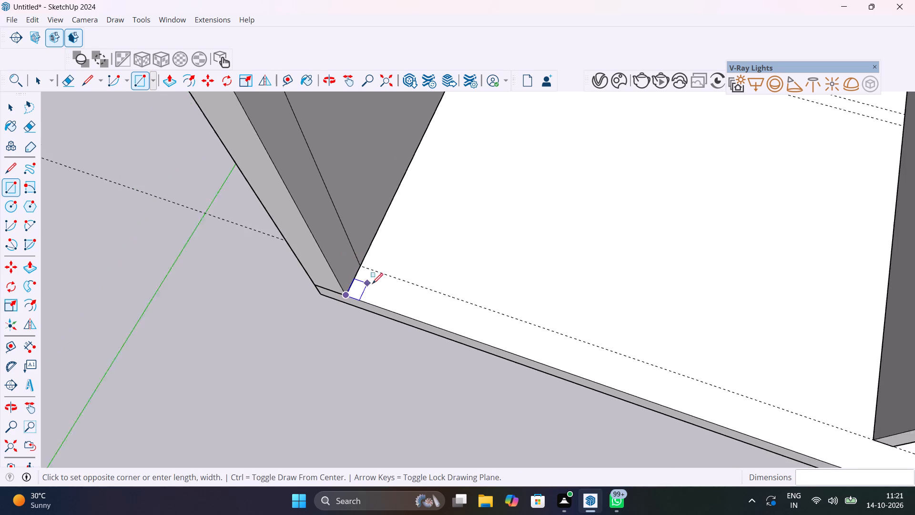
scroll(782, 382, "down", 6)
middle_click_drag(778, 381, 513, 271, "shift")
scroll(756, 372, "up", 11)
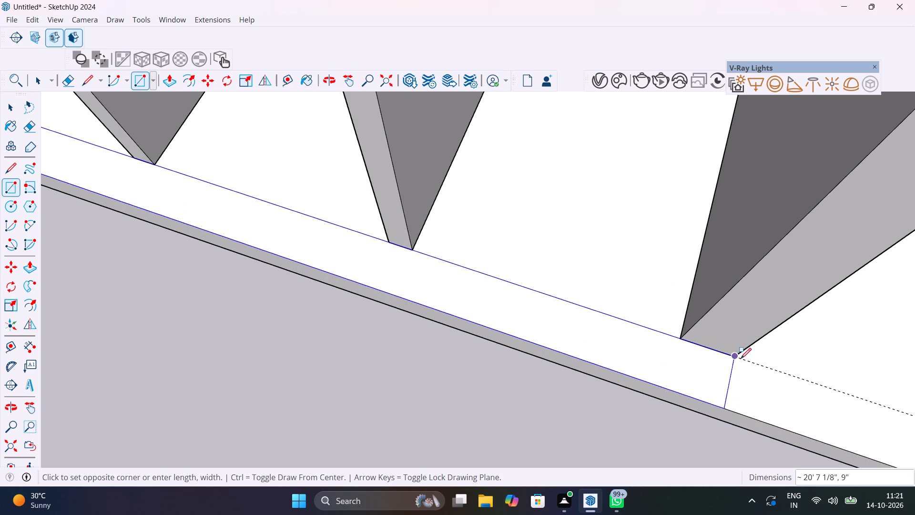
left_click(734, 358)
Make the new rectangle's face and its edges along the slab edge into a group.
scroll(644, 376, "down", 7)
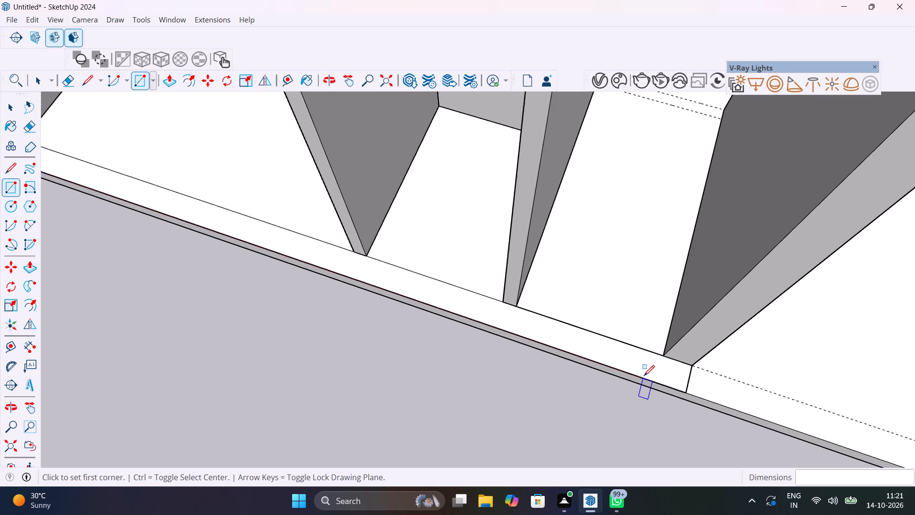
scroll(644, 376, "down", 7)
key("space")
left_click(604, 356)
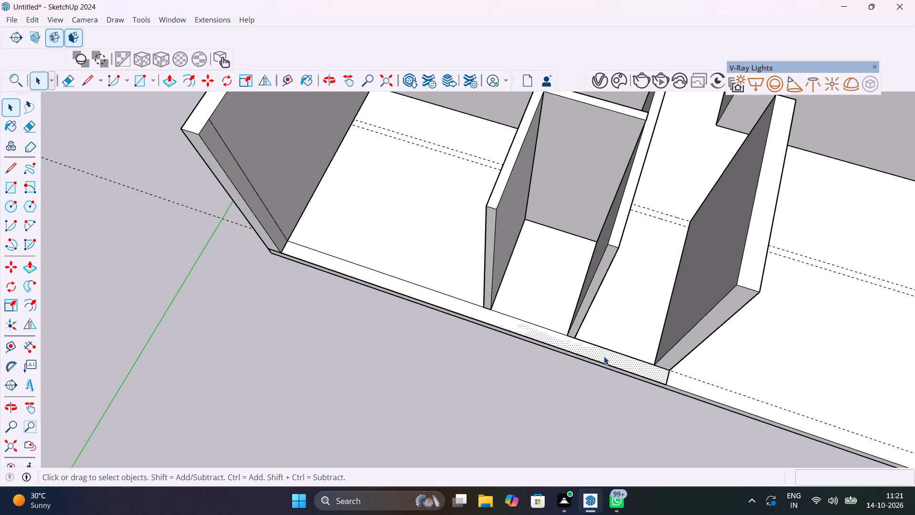
double_click(604, 356)
right_click(604, 356)
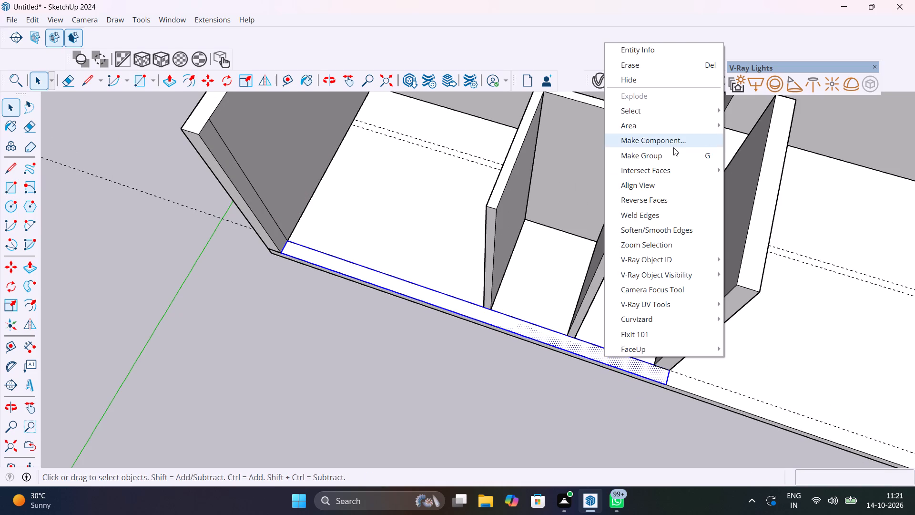
left_click(673, 157)
Inside the new group, extrude the strip face up 10' to match the adjoining corner wall's top.
double_click(648, 371)
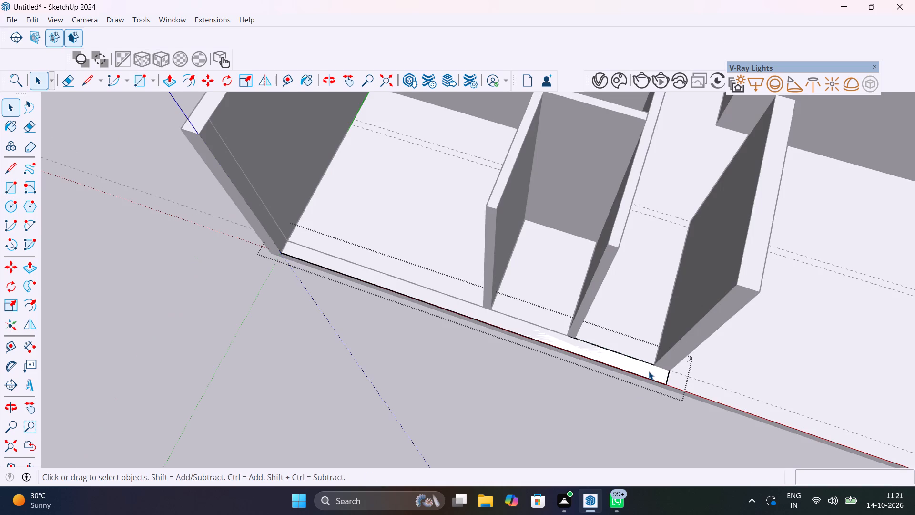
key("p")
left_click(649, 371)
scroll(618, 338, "down", 7)
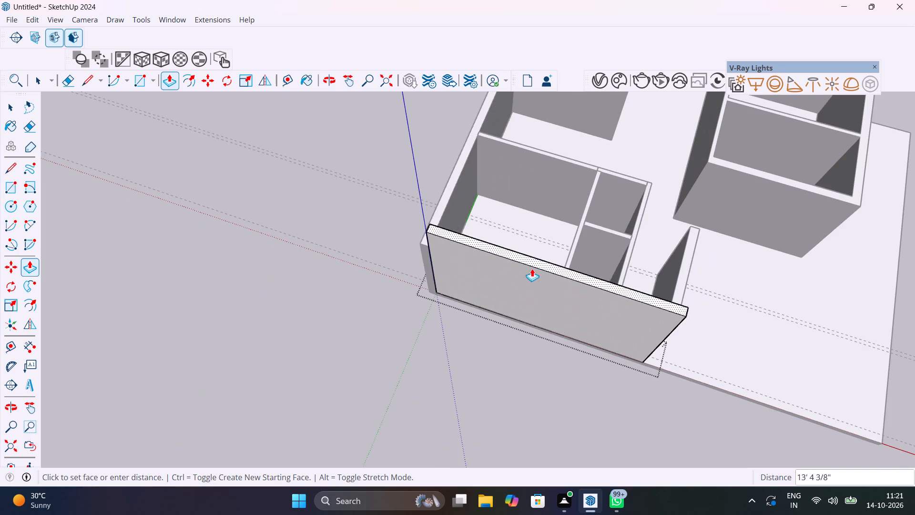
left_click(423, 243)
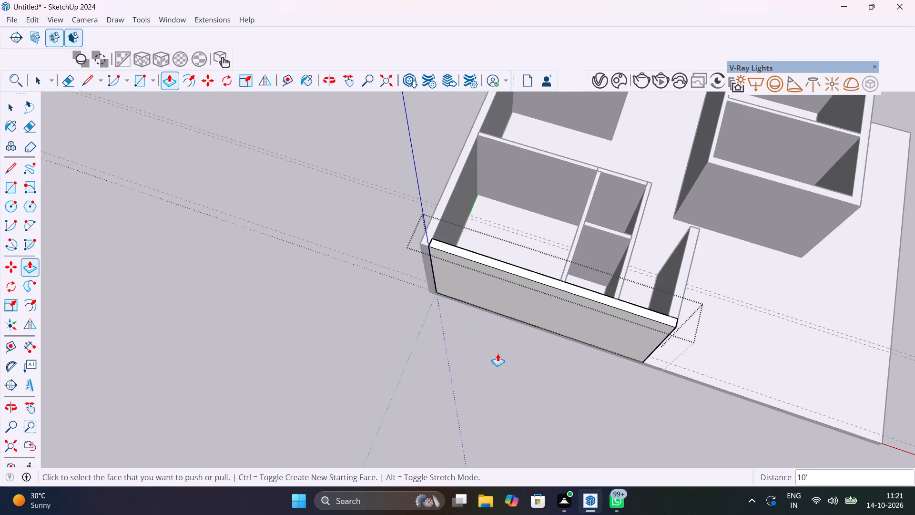
Draw a 4 1/2" by 4' rectangle between the two parallel guides, from the short stub's inner base corner to the facing partition wall.
key("space")
left_click(611, 369)
left_click(566, 390)
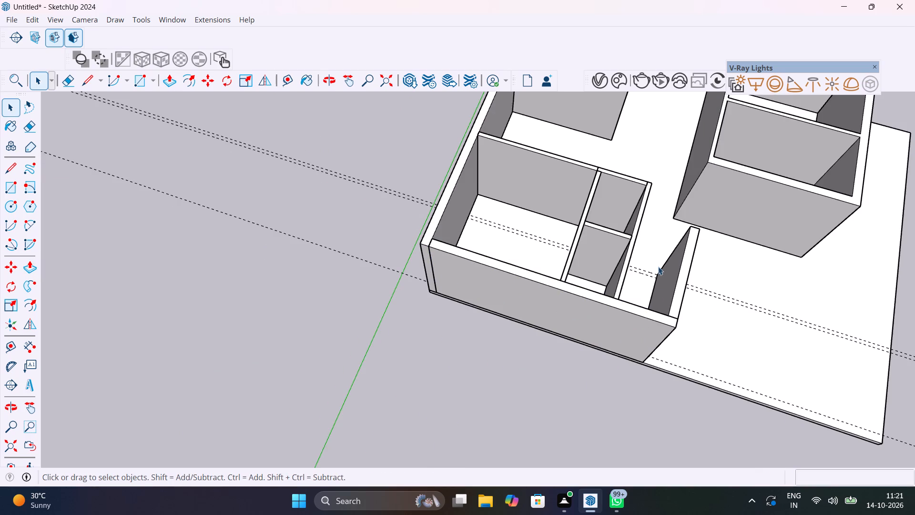
scroll(669, 260, "up", 5)
middle_click_drag(701, 335, 634, 166)
scroll(600, 227, "up", 1)
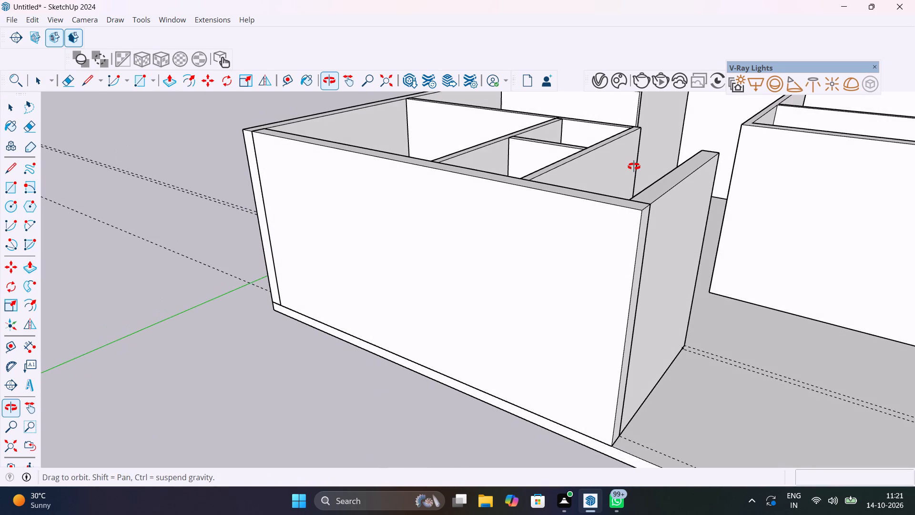
middle_click_drag(634, 166, 608, 430)
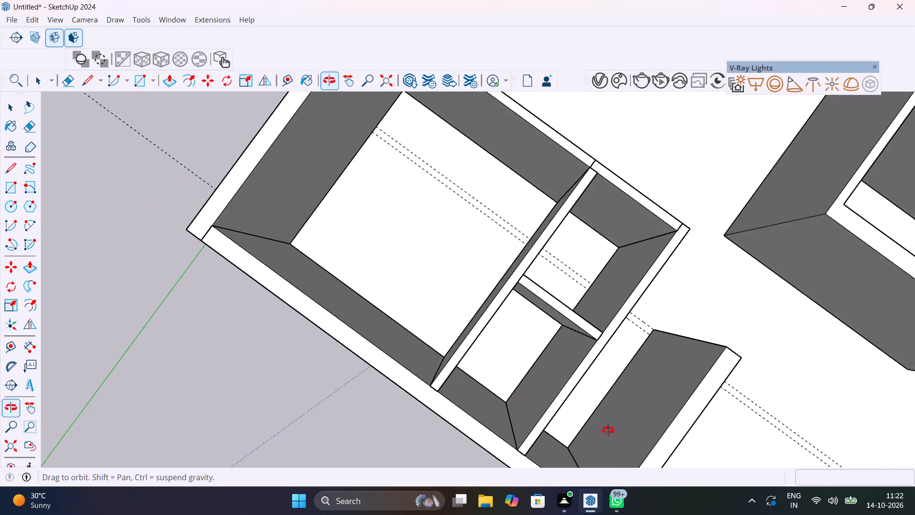
middle_click_drag(608, 430, 621, 386)
scroll(666, 333, "up", 16)
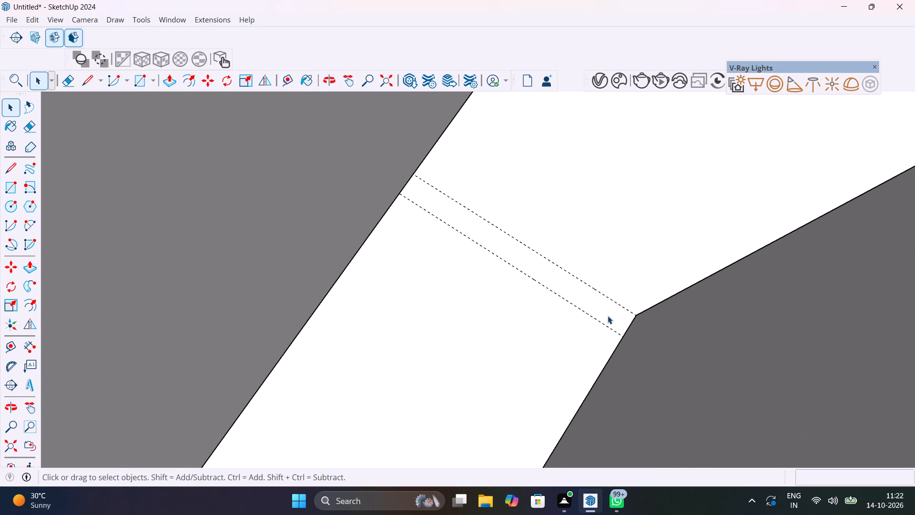
key("r")
left_click(624, 335)
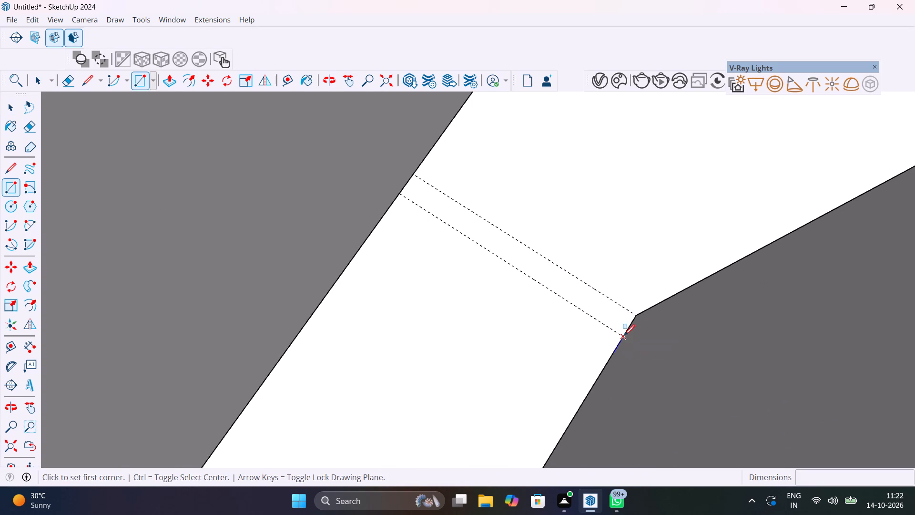
left_click(417, 175)
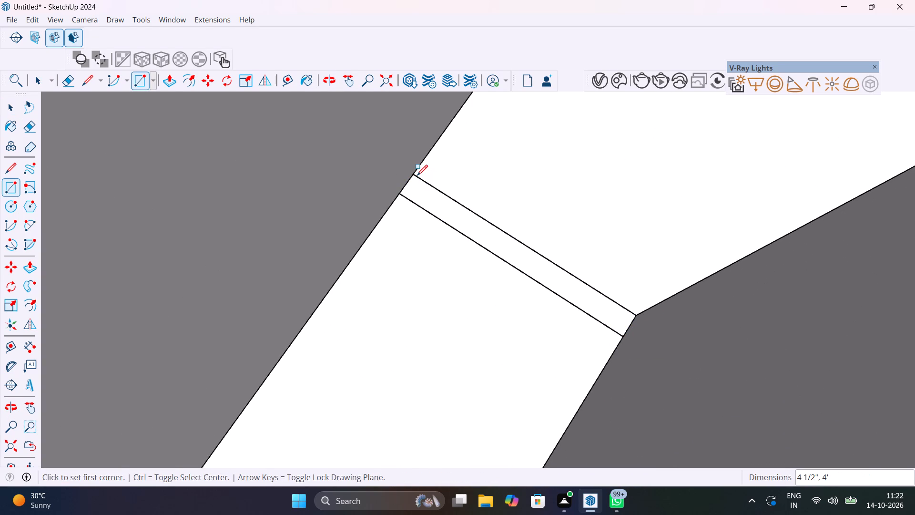
Make the new 4 1/2" by 4' rectangle's face and edges into a group.
key("space")
double_click(470, 220)
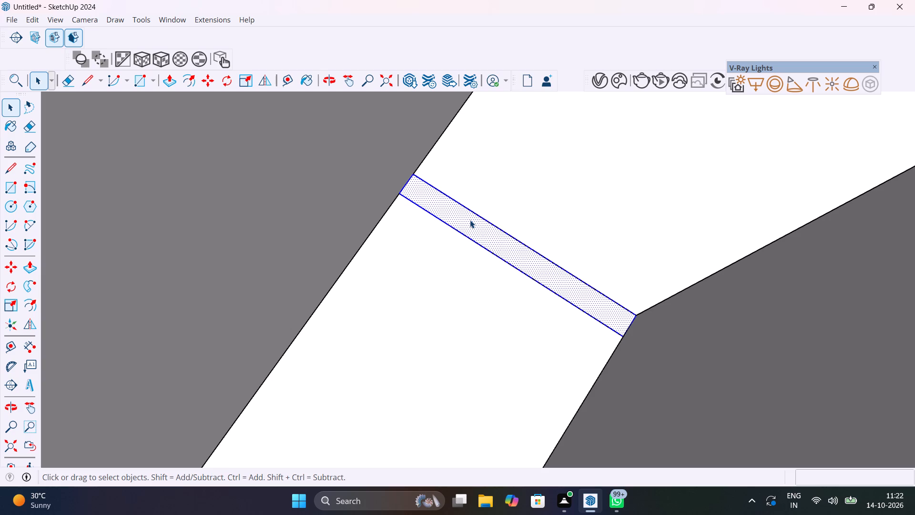
right_click(470, 220)
left_click(512, 115)
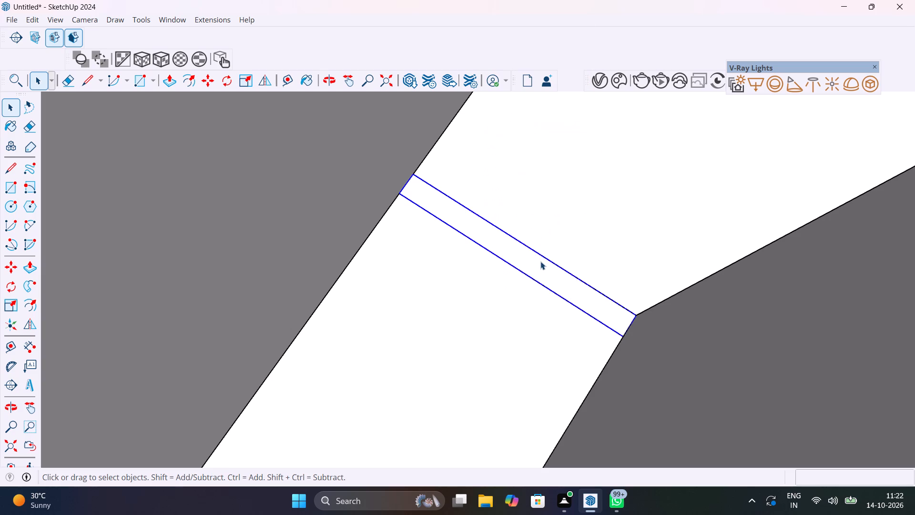
Inside the new group, extrude the strip face up 10' to match the adjoining walls' top.
double_click(541, 262)
double_click(544, 275)
key("p")
left_click(545, 275)
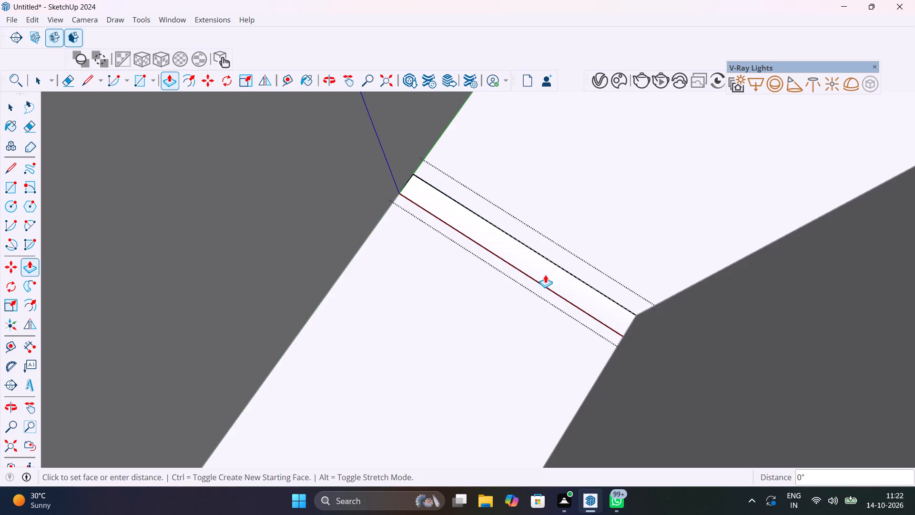
scroll(537, 238, "down", 11)
left_click(387, 213)
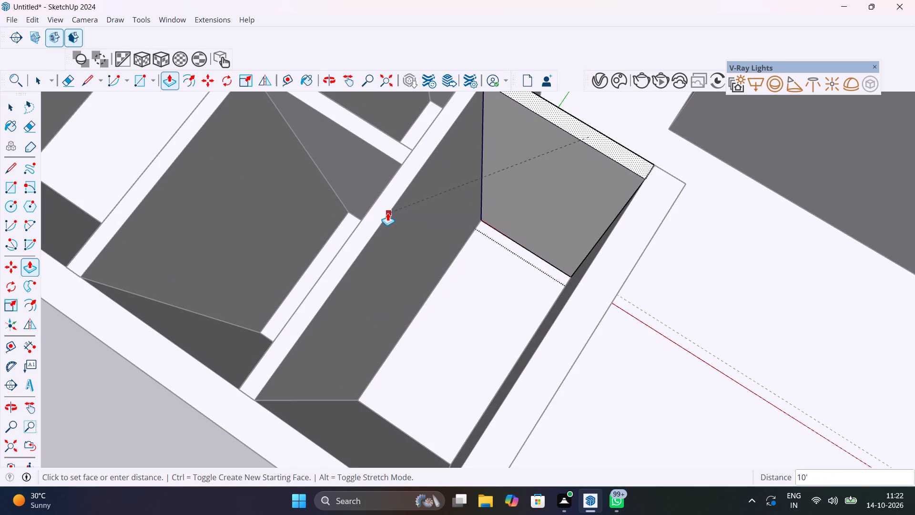
scroll(460, 275, "down", 13)
key("space")
left_click(321, 341)
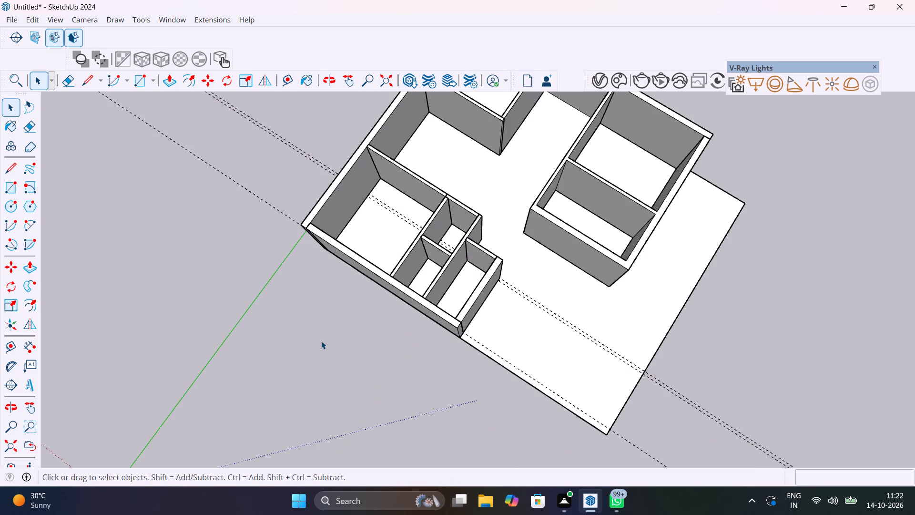
Examine the overall wall and room layout on the slab from several sides.
scroll(480, 303, "up", 2)
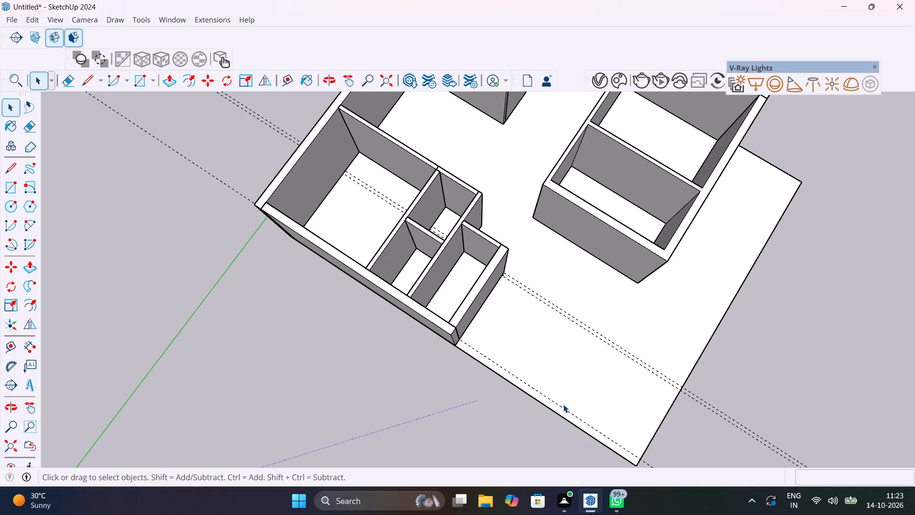
scroll(491, 374, "down", 7)
middle_click_drag(529, 369, 575, 312)
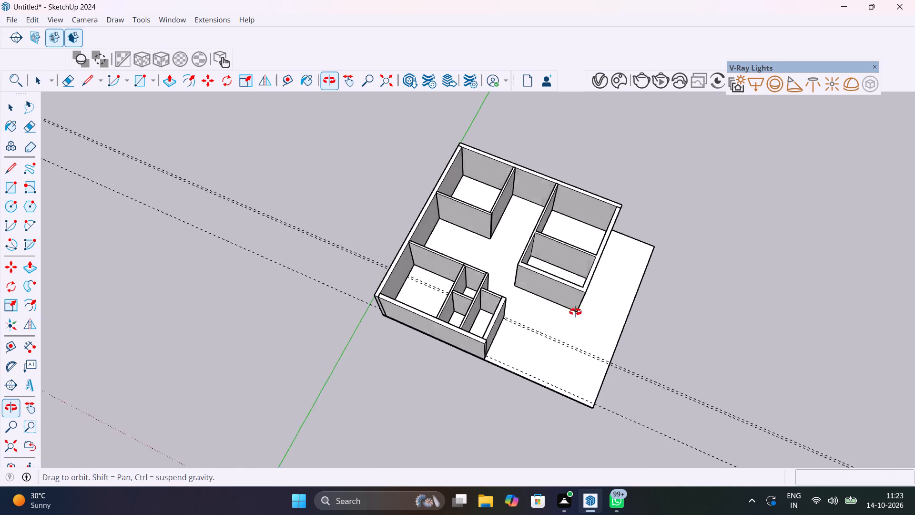
middle_click_drag(575, 312, 506, 233)
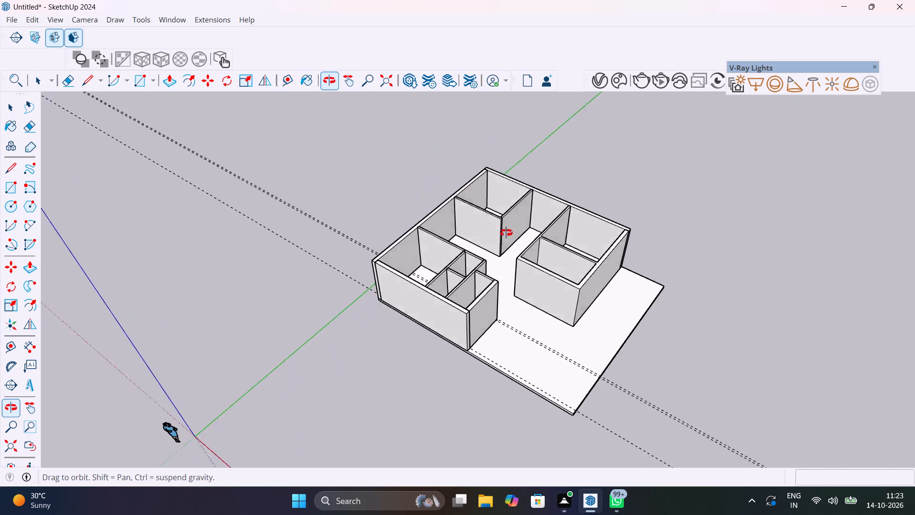
middle_click_drag(506, 233, 399, 236)
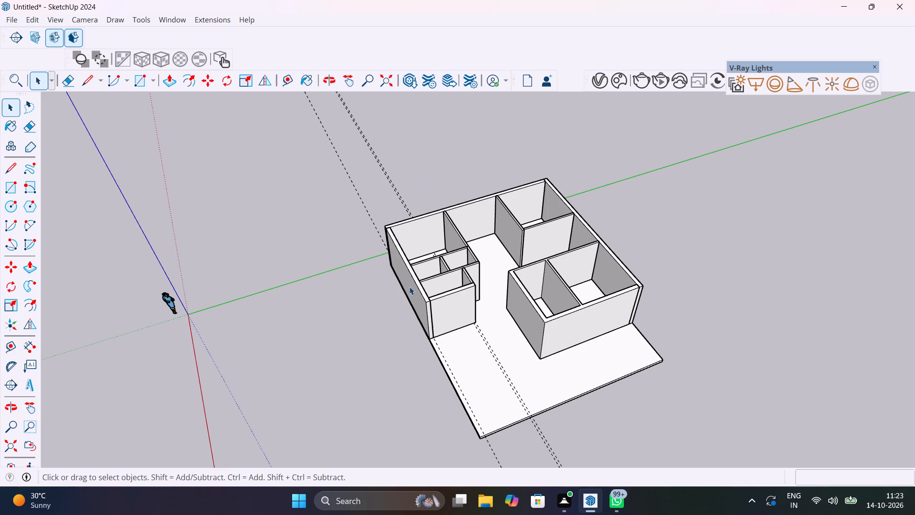
scroll(423, 308, "down", 3)
middle_click_drag(490, 330, 609, 341)
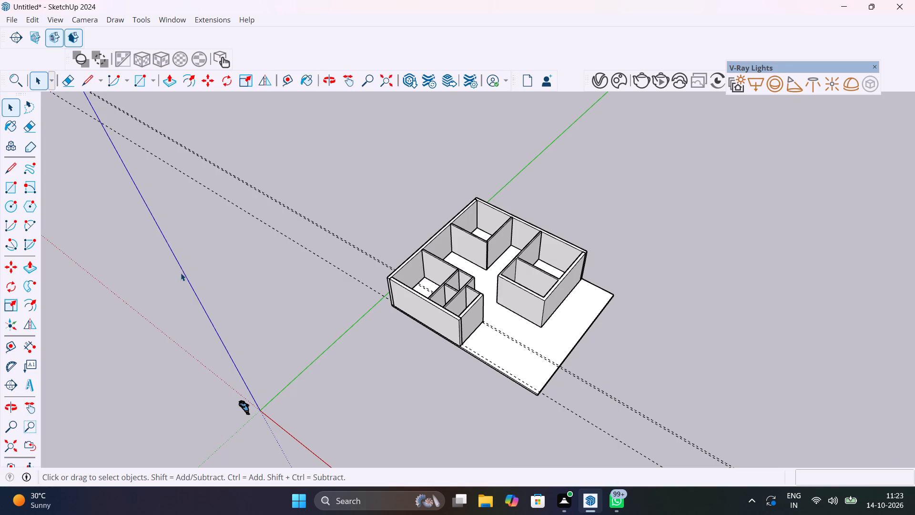
scroll(520, 319, "up", 11)
middle_click_drag(532, 315, 342, 299)
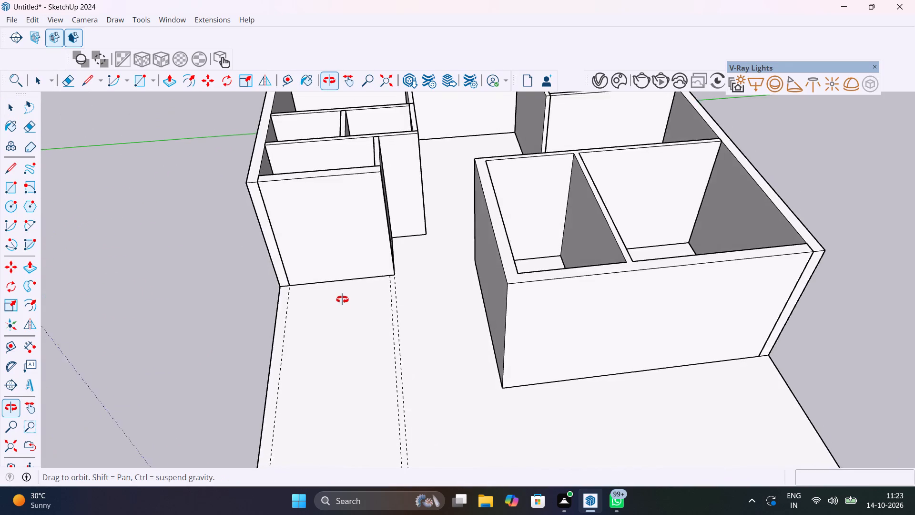
middle_click_drag(342, 299, 317, 419)
scroll(457, 309, "down", 6)
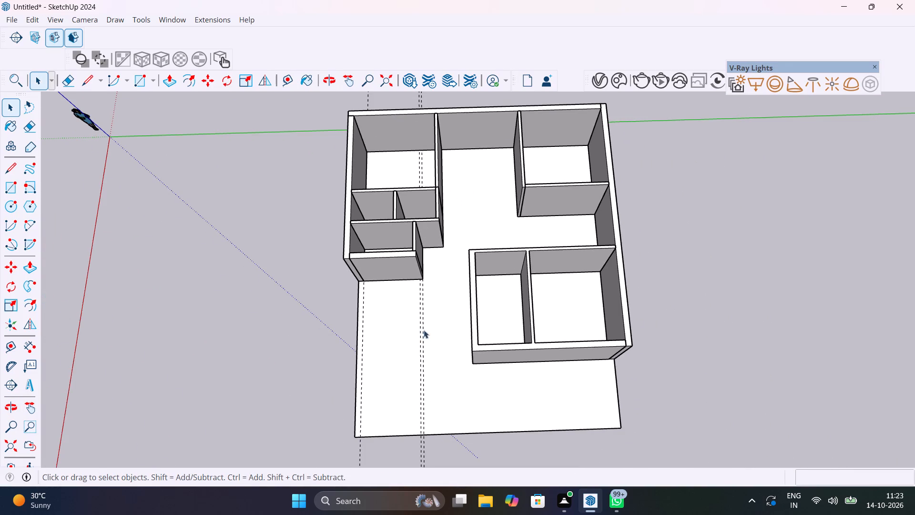
scroll(411, 242, "up", 4)
middle_click_drag(457, 276, 831, 195)
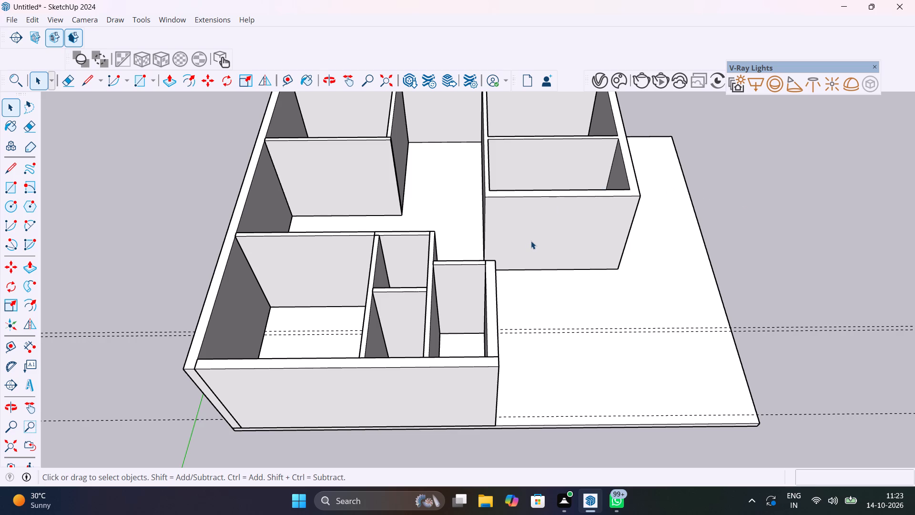
scroll(531, 241, "down", 4)
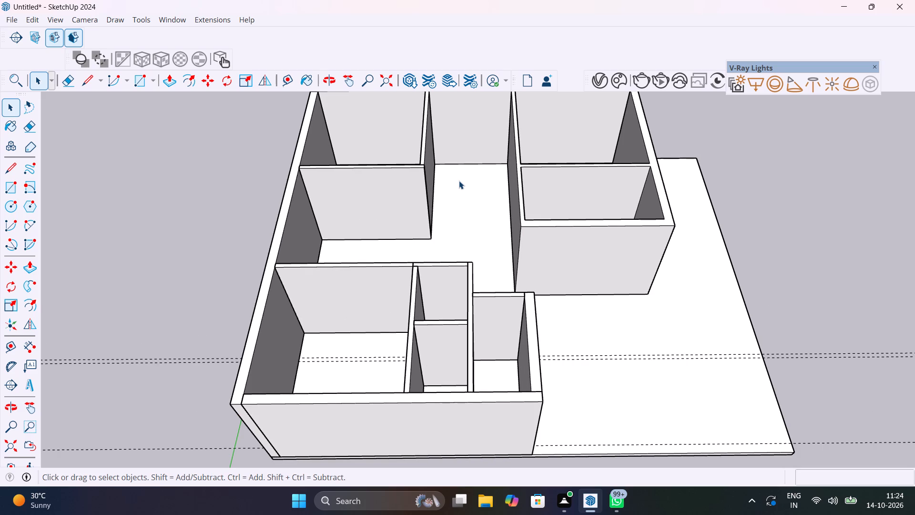
scroll(310, 342, "down", 5)
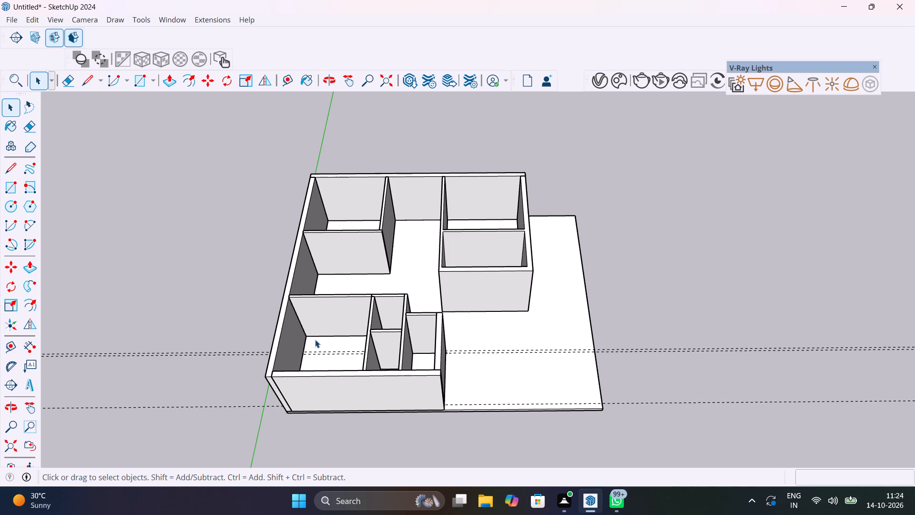
scroll(315, 340, "down", 1)
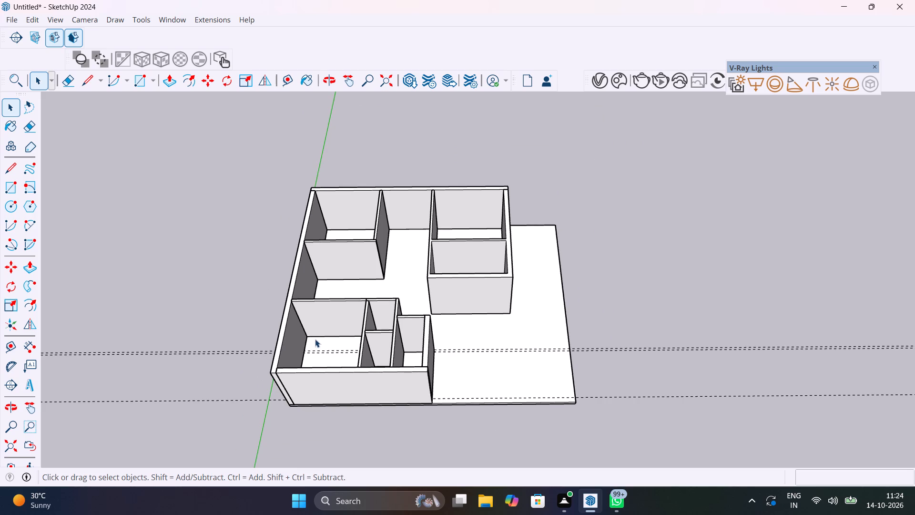
On the corner room's inner partition face, add a vertical guide 6" from the wall corner and another 3' beyond it.
scroll(349, 259, "up", 8)
middle_click_drag(383, 260, 586, 269)
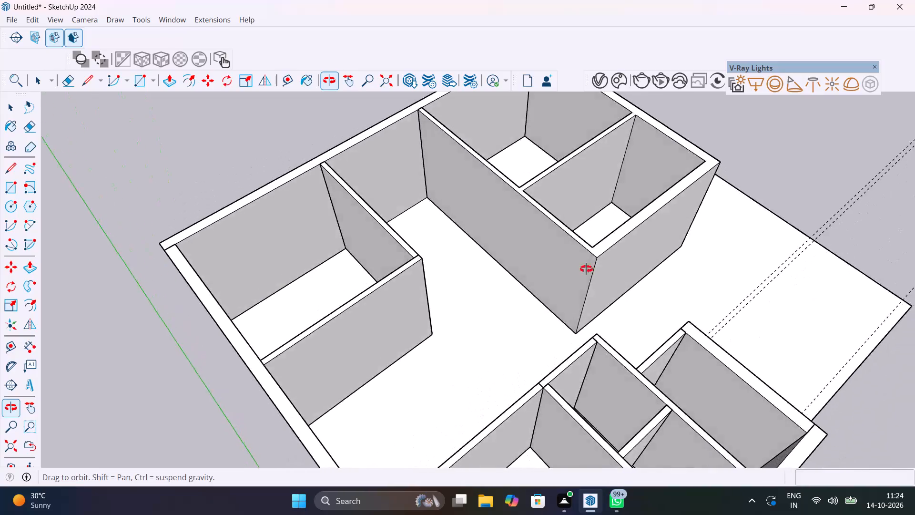
middle_click_drag(586, 269, 727, 260)
middle_click_drag(471, 317, 802, 305)
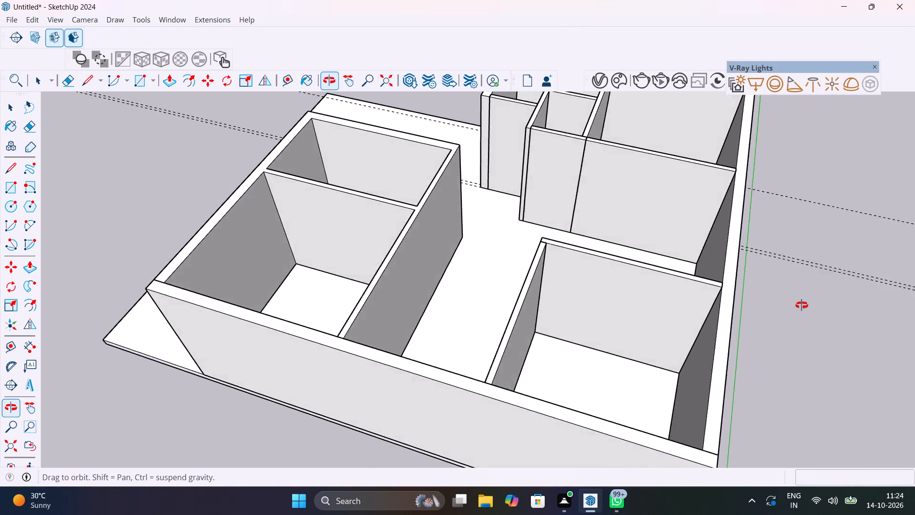
middle_click_drag(802, 305, 811, 304)
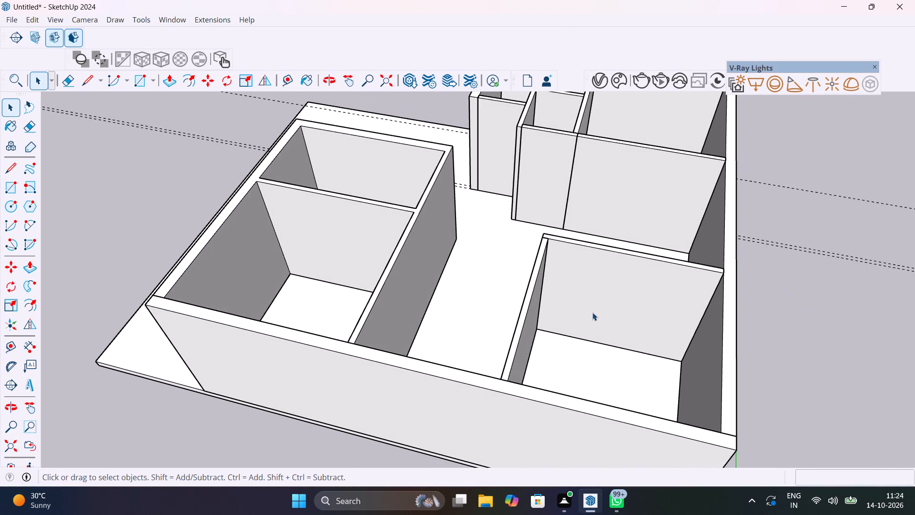
scroll(574, 311, "up", 5)
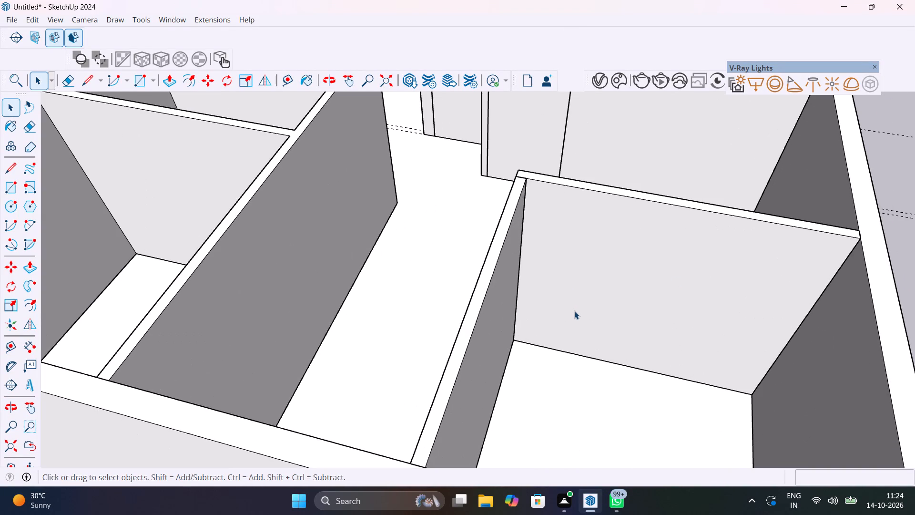
key("t")
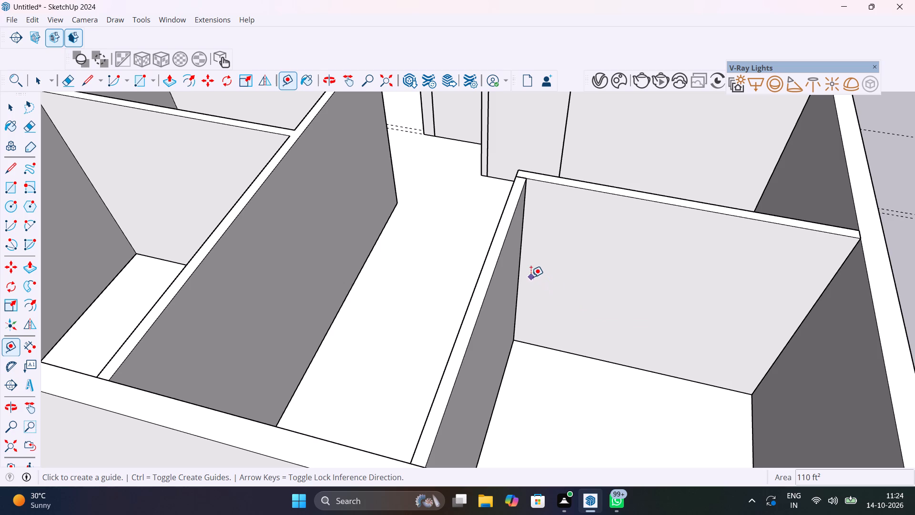
left_click(522, 266)
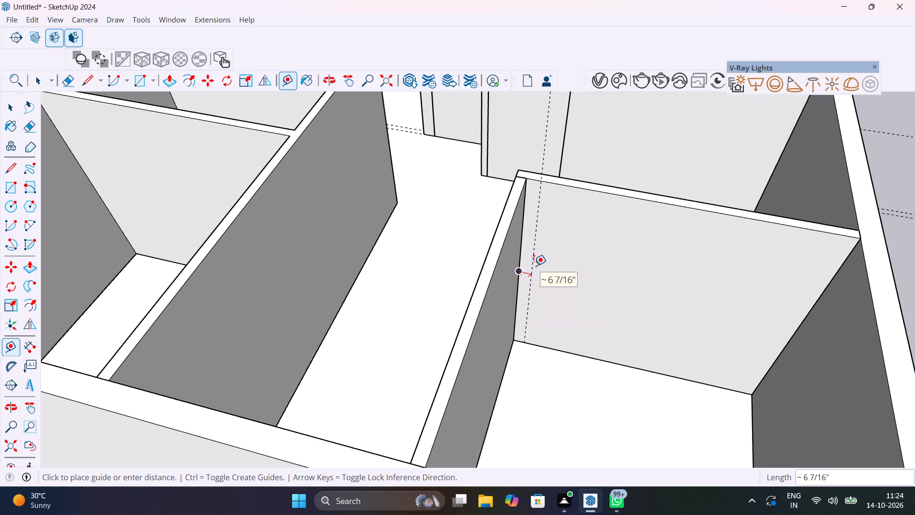
type("6\"")
key("Return")
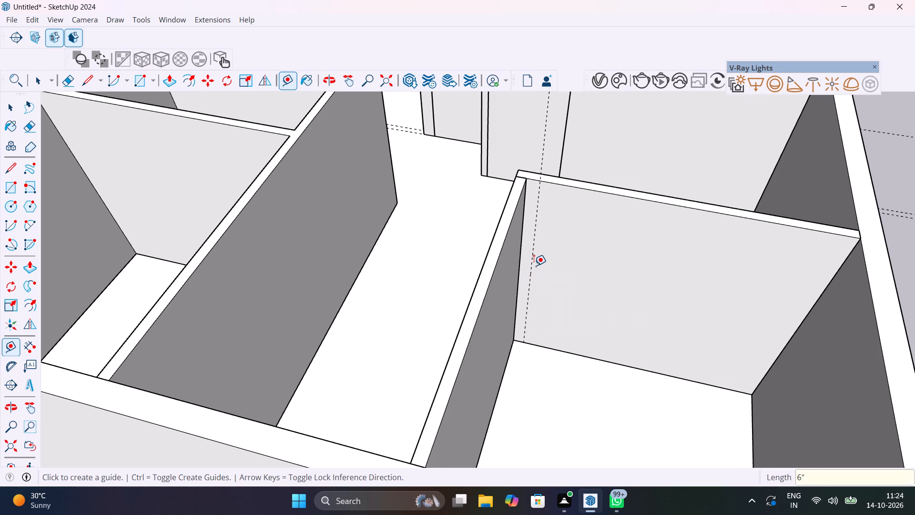
left_click(532, 257)
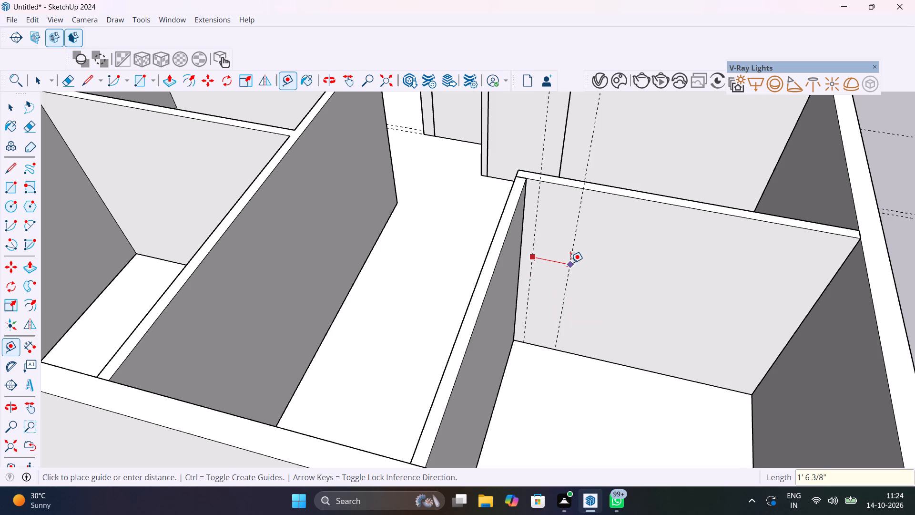
type("3'")
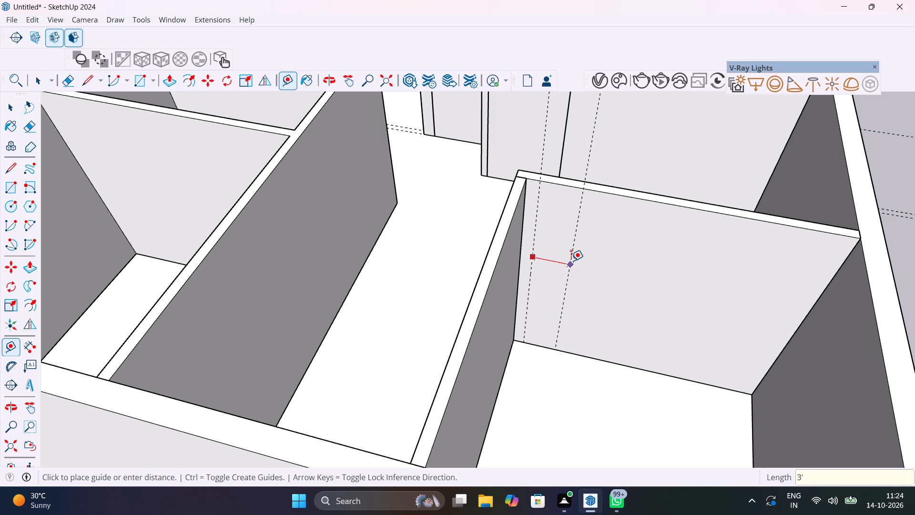
key("Return")
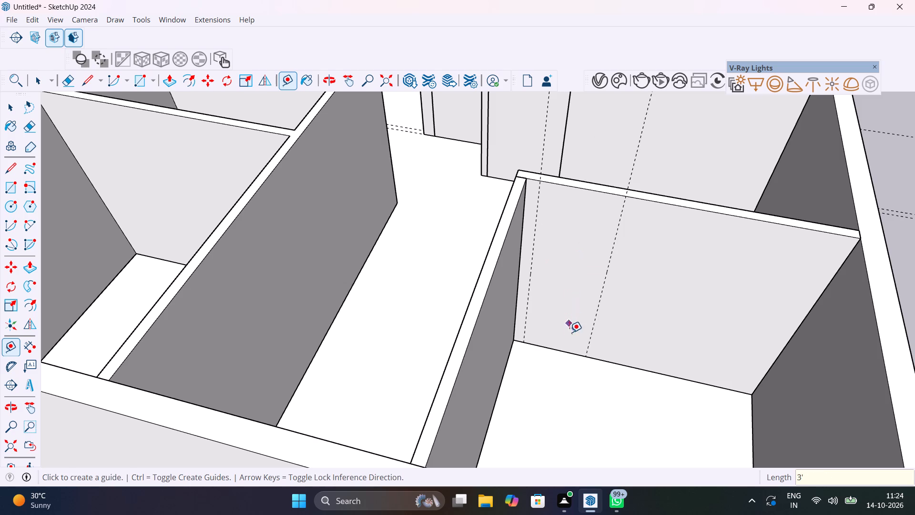
Add a horizontal guide on the same partition face, 7' above its base edge.
left_click(564, 350)
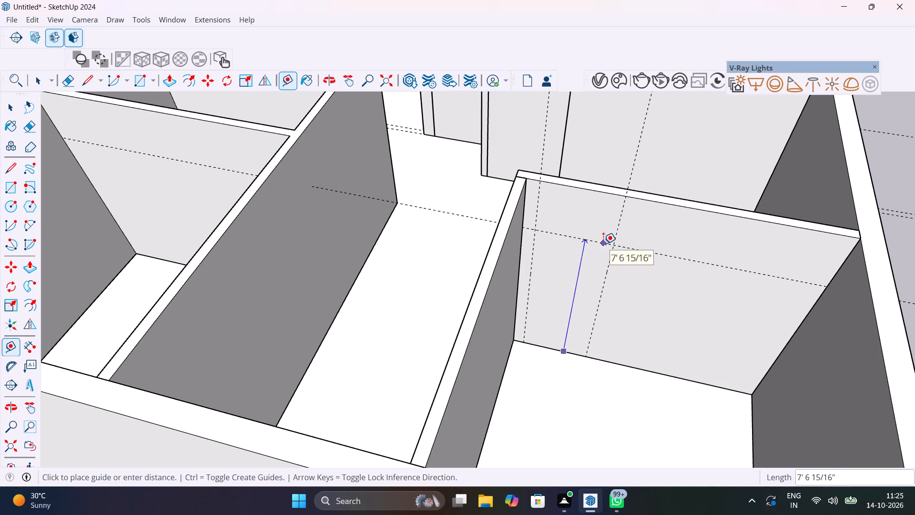
type("7'")
key("Return")
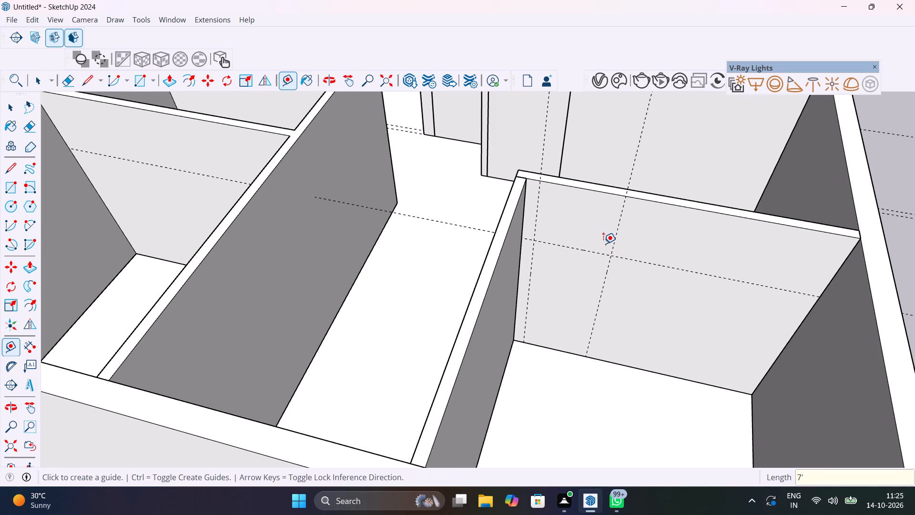
Inside the partition group, draw the 3' by 7' door rectangle on the guides and push it 4 1/2" through the wall.
key("space")
double_click(603, 244)
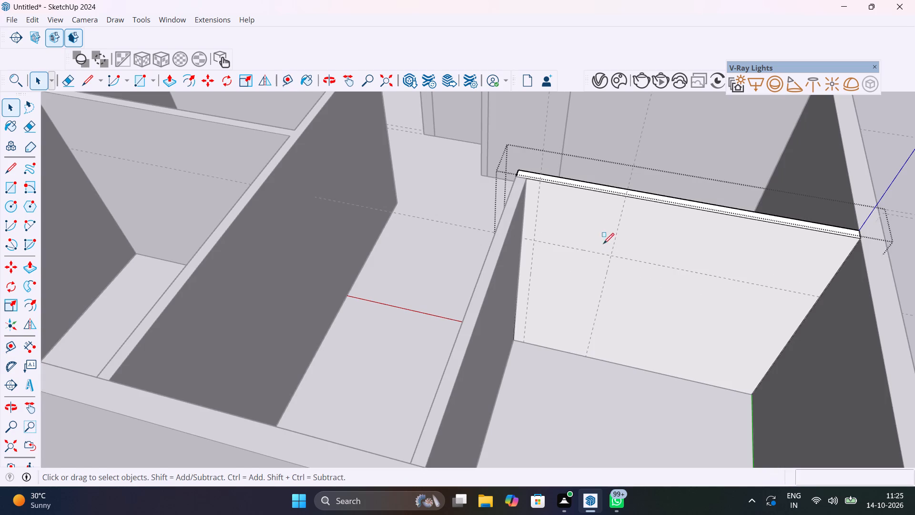
key("r")
left_click(536, 243)
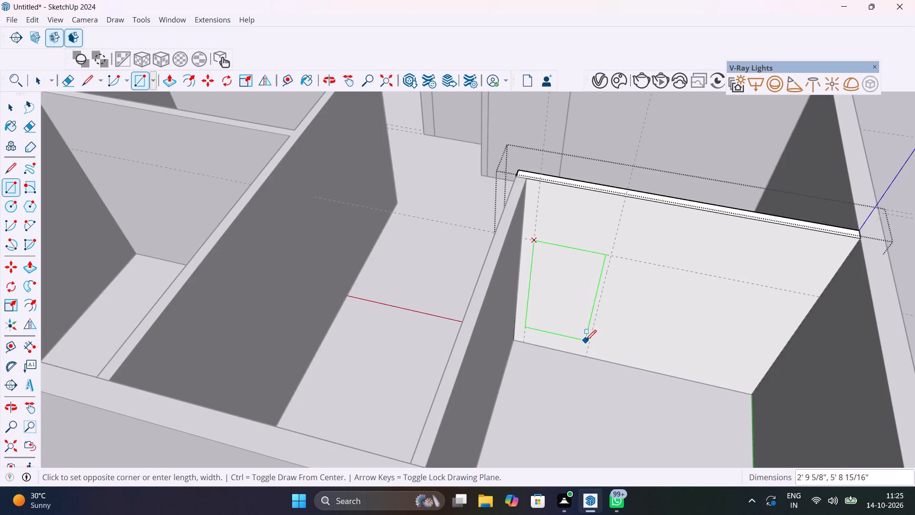
left_click(585, 354)
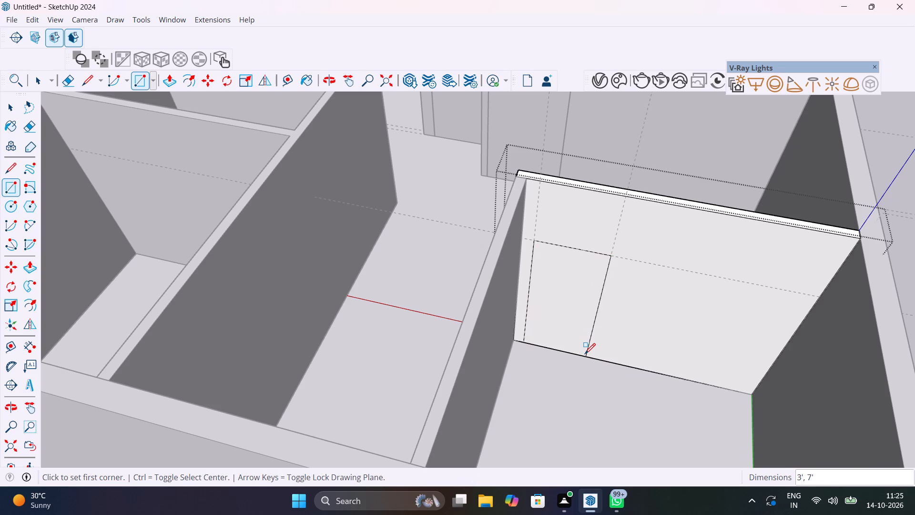
key("p")
left_click(576, 331)
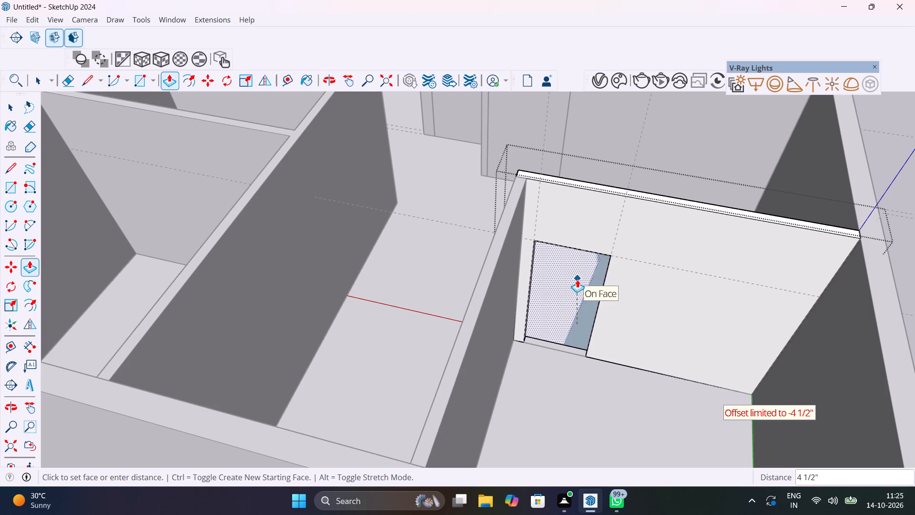
left_click(577, 279)
scroll(584, 330, "down", 4)
key("space")
left_click(797, 346)
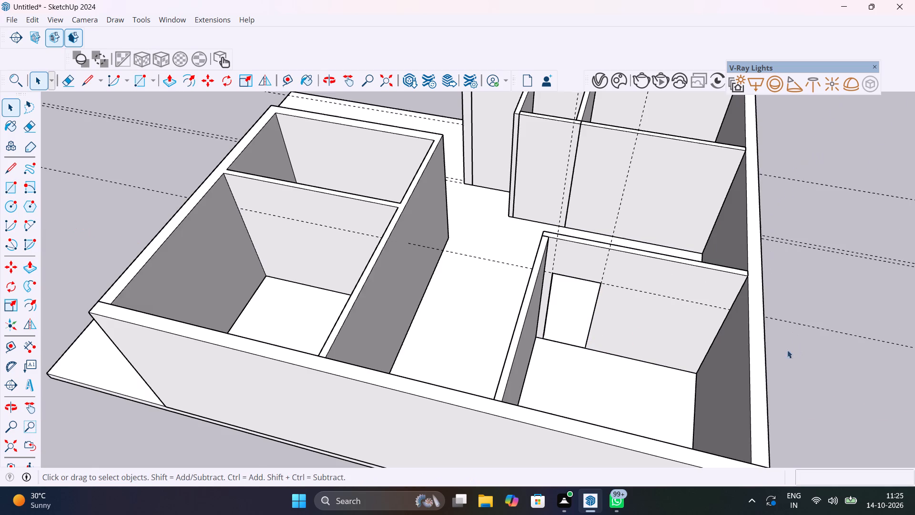
Examine the new door opening and the surrounding room layout from several sides.
middle_click_drag(690, 377, 914, 395)
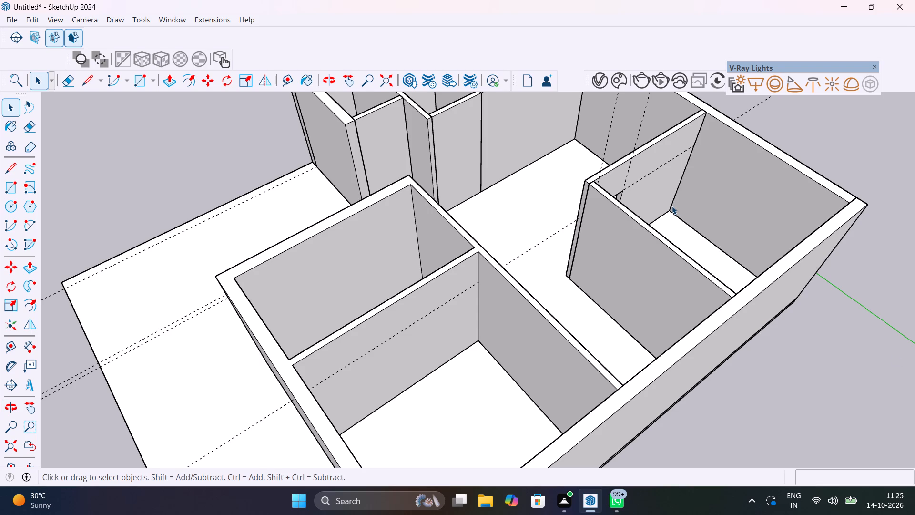
middle_click_drag(673, 203, 526, 179)
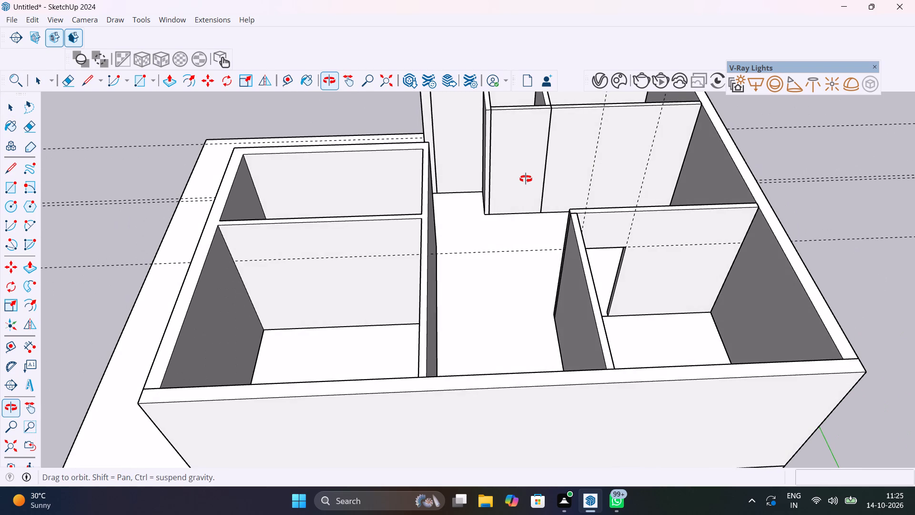
middle_click_drag(526, 179, 500, 159)
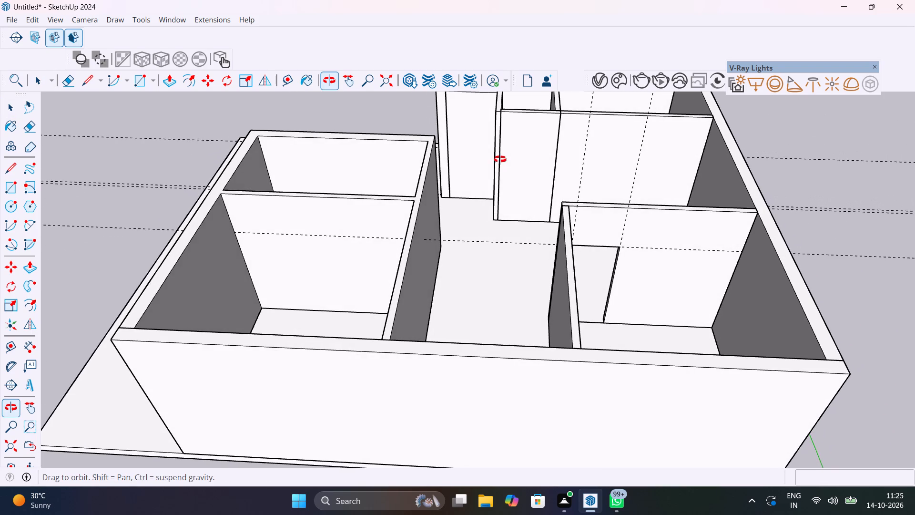
middle_click_drag(500, 159, 796, 299)
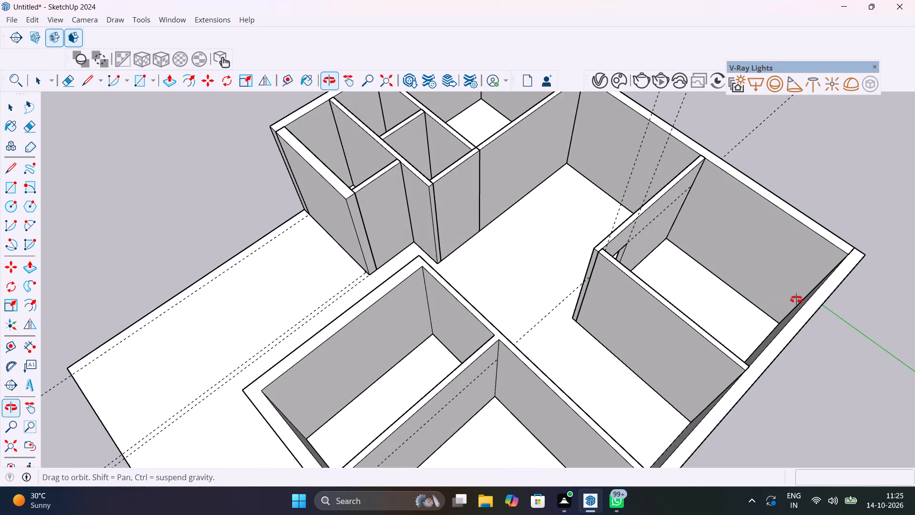
middle_click_drag(796, 299, 826, 289)
middle_click_drag(701, 250, 644, 207)
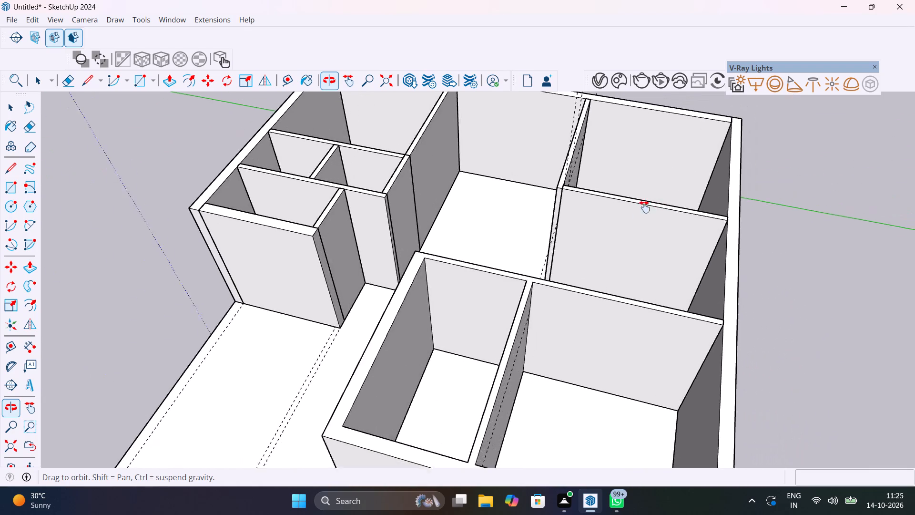
middle_click_drag(644, 207, 683, 324)
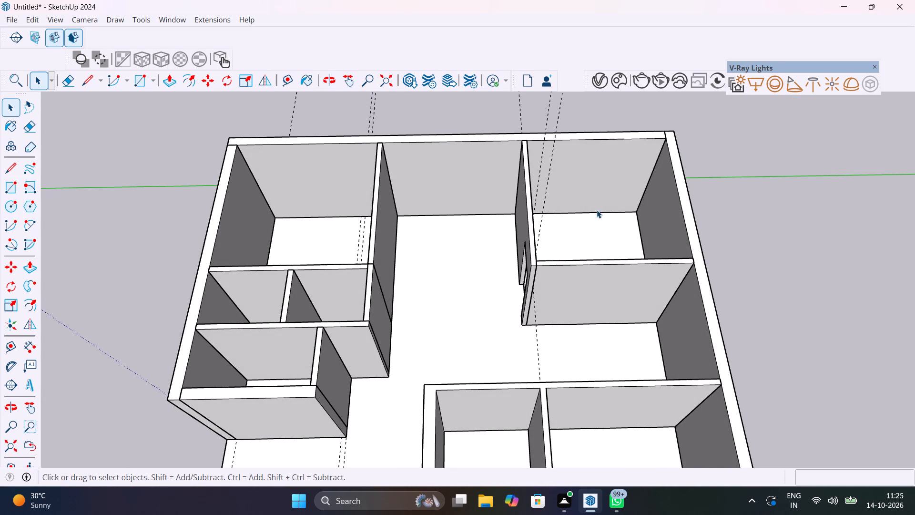
On the outer wall's inner face in the corner room, add a vertical guide 2' from the door partition and another 5' beyond it.
scroll(593, 205, "up", 9)
middle_click_drag(587, 220, 604, 255)
scroll(604, 255, "down", 2)
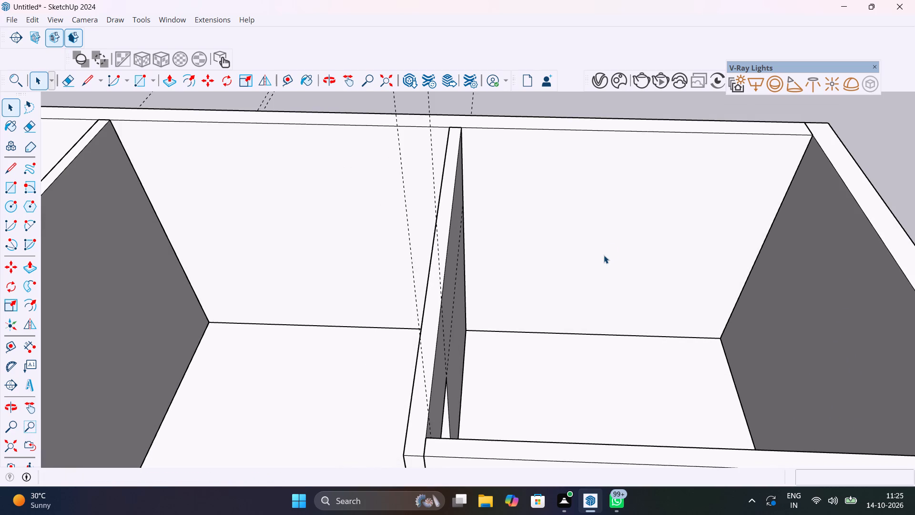
key("t")
left_click(465, 254)
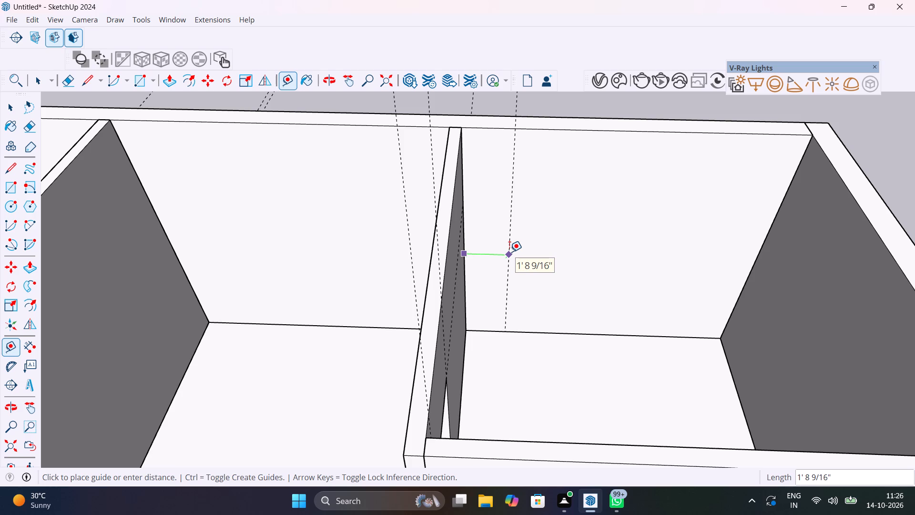
type("1'")
key("Return")
type("2'")
key("Return")
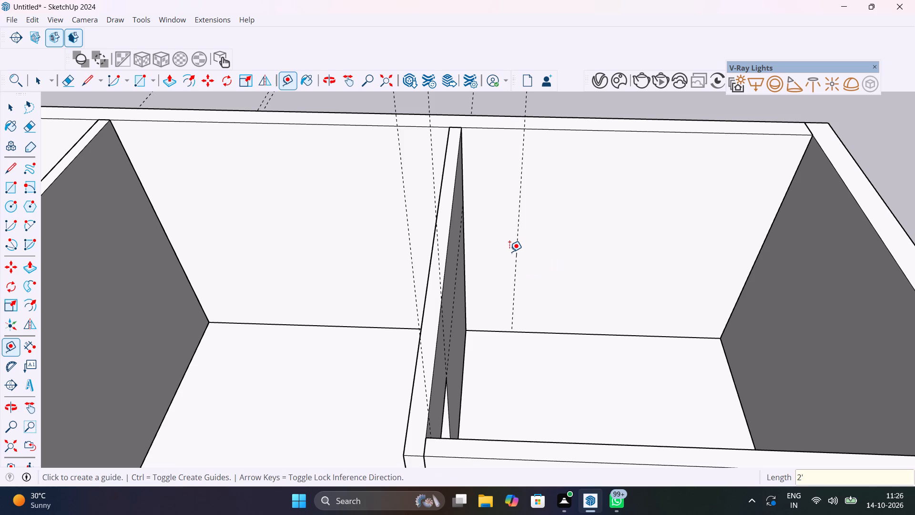
left_click(517, 251)
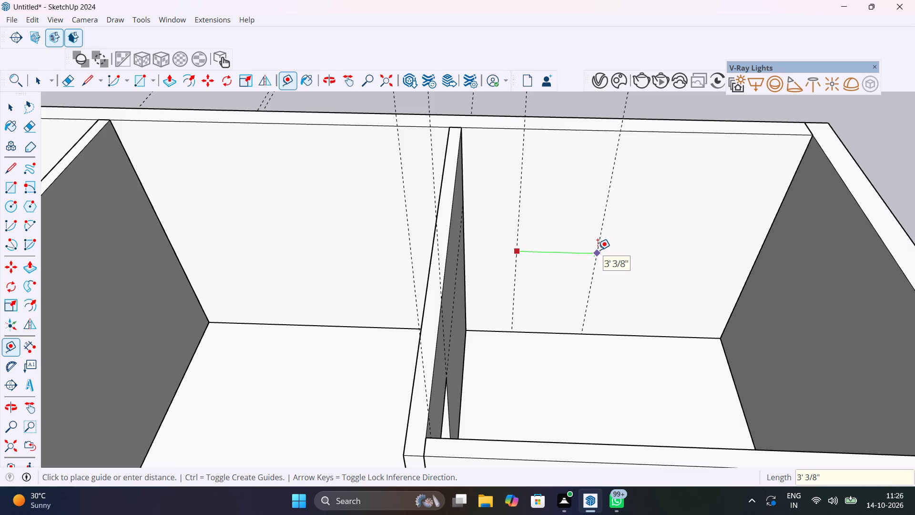
type("5'")
key("Return")
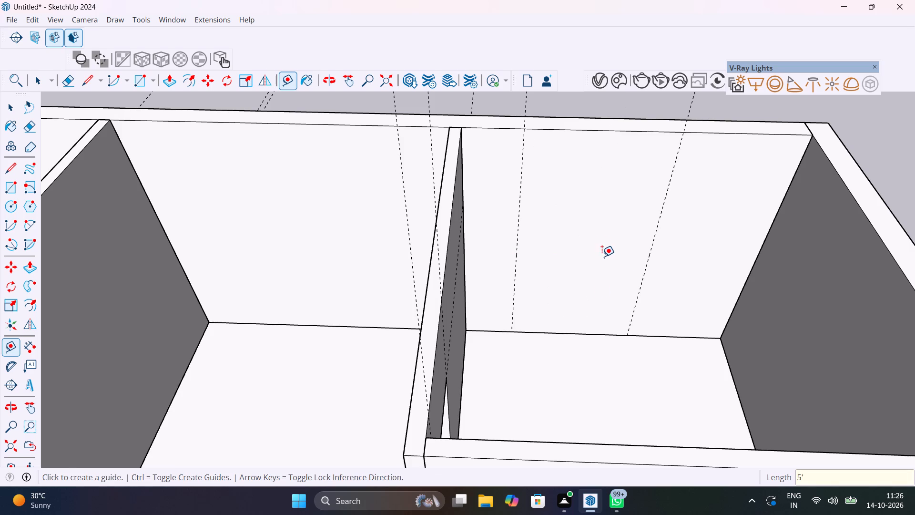
Add horizontal guides on the same outer wall face, one 3' above the base edge and another 4' above that.
left_click(583, 331)
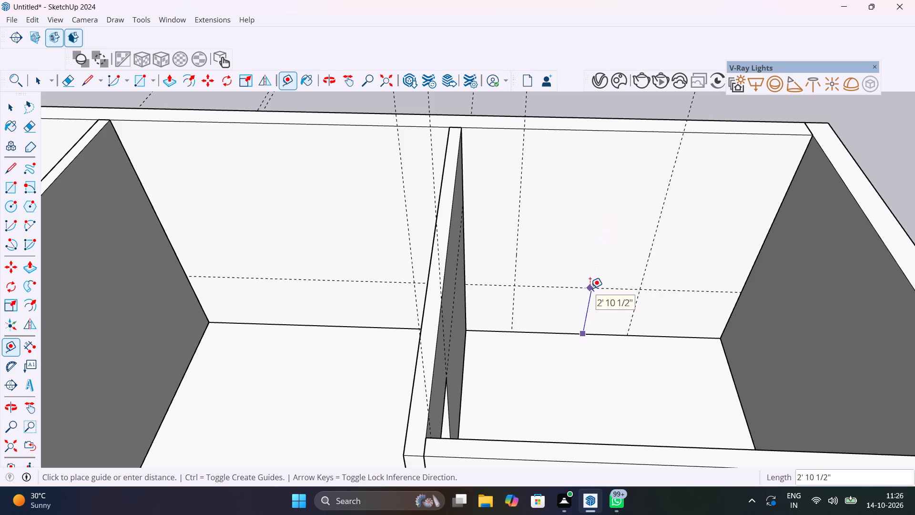
type("3'")
key("Return")
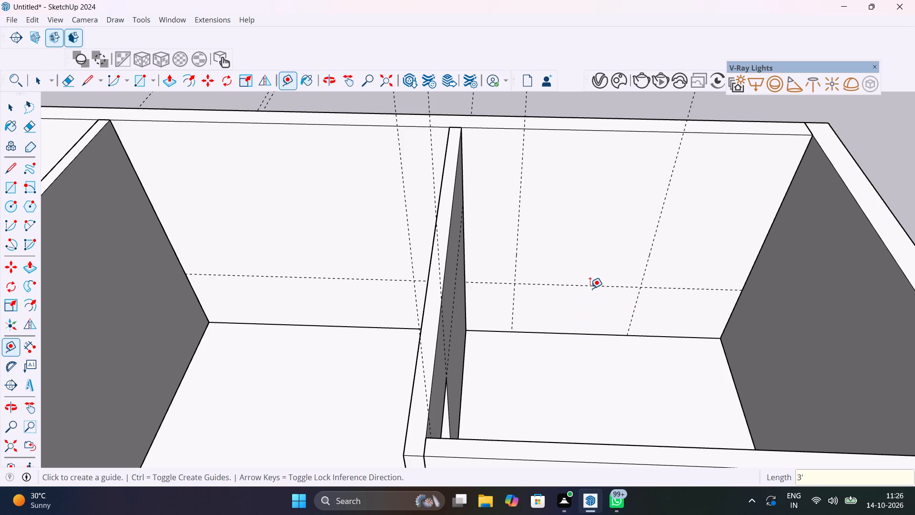
left_click(590, 285)
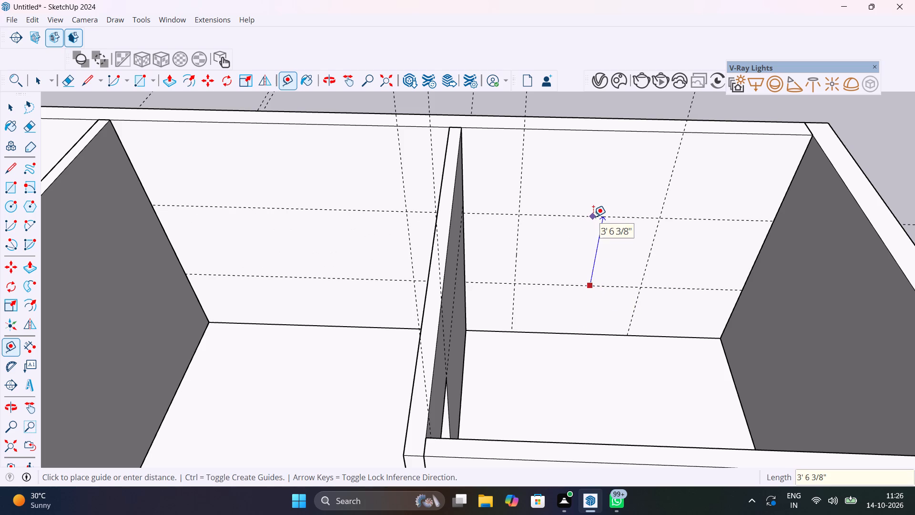
type("5'")
key("Return")
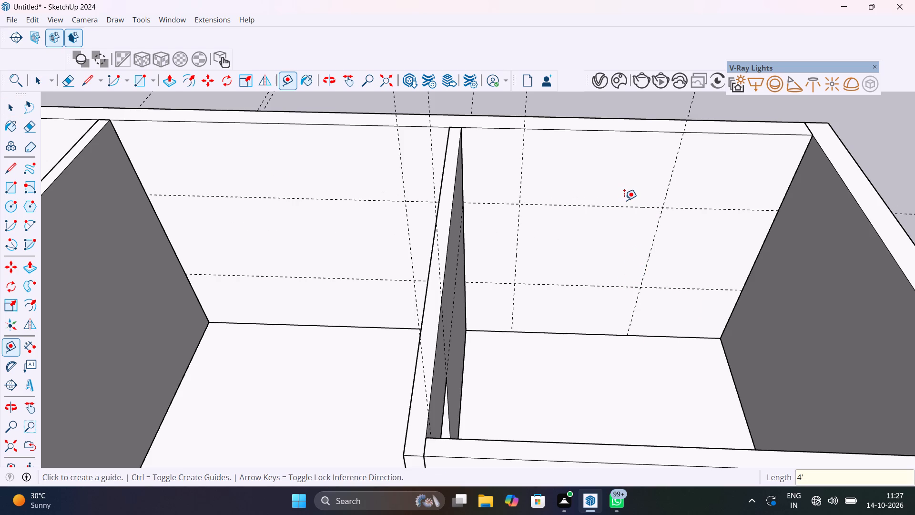
Inside the outer wall group, draw the 5' wide by 4' high window rectangle on the guides and push it 9" through the wall.
key("space")
double_click(624, 200)
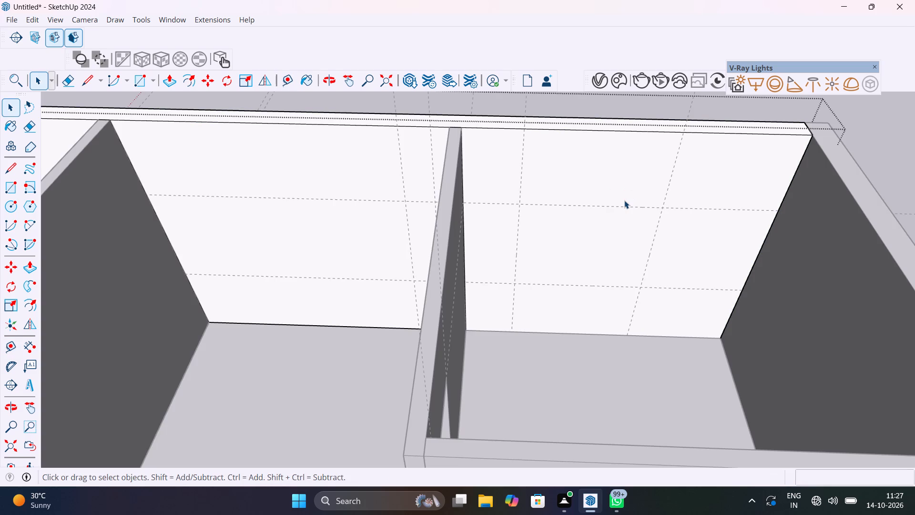
key("r")
left_click(518, 204)
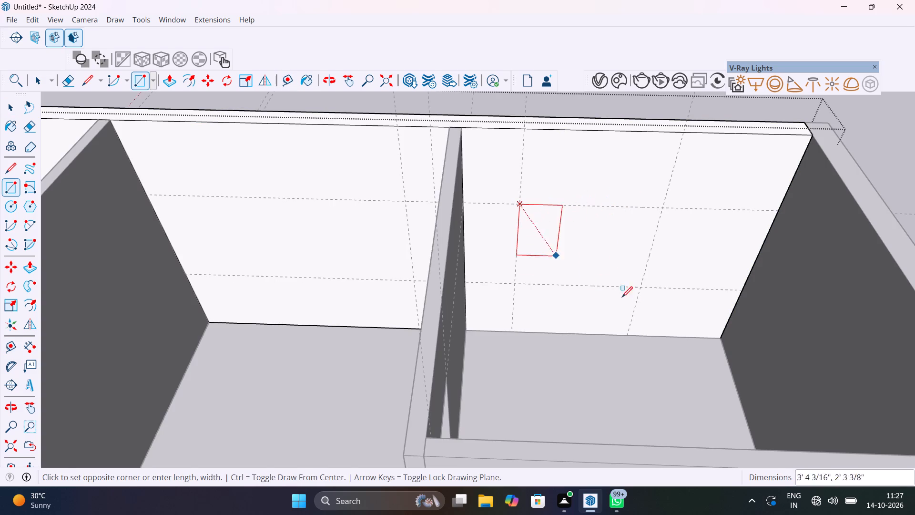
left_click(640, 288)
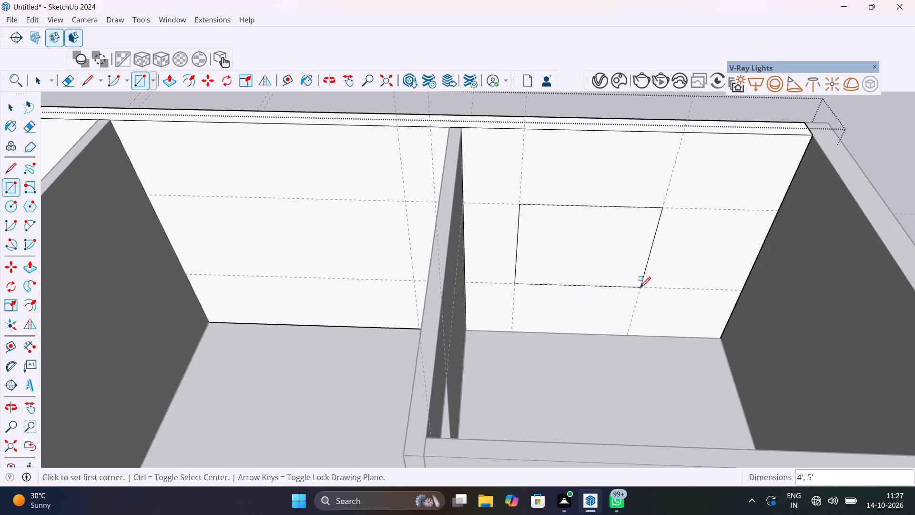
key("p")
left_click(596, 274)
left_click(597, 235)
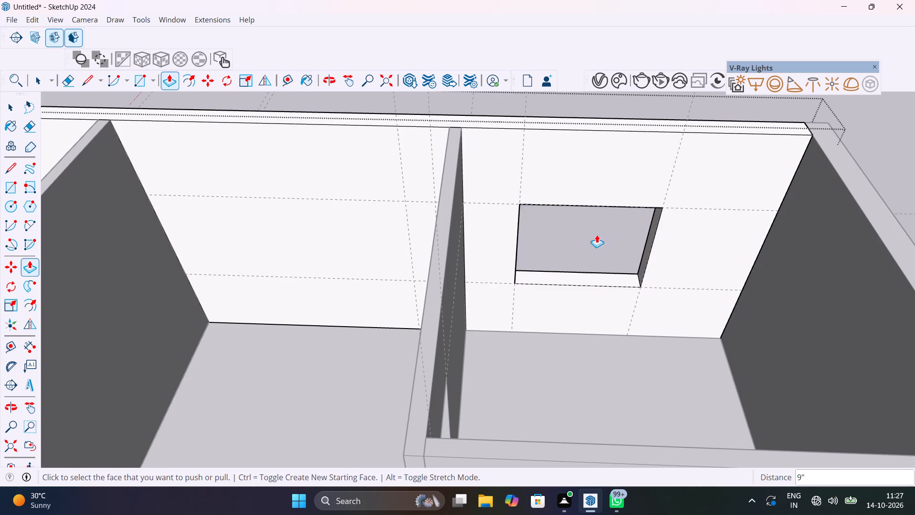
scroll(602, 257, "down", 5)
middle_click_drag(611, 309, 709, 337)
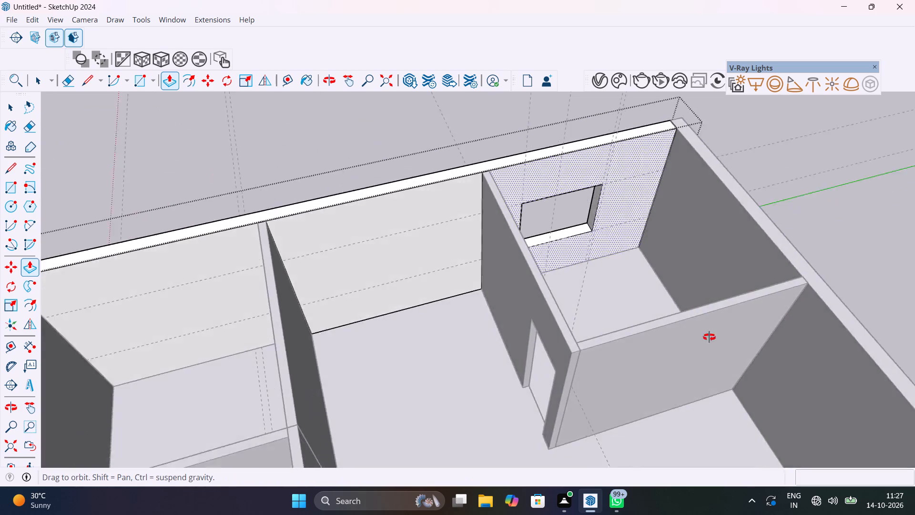
middle_click_drag(709, 337, 788, 292)
scroll(788, 292, "up", 1)
key("space")
left_click(813, 143)
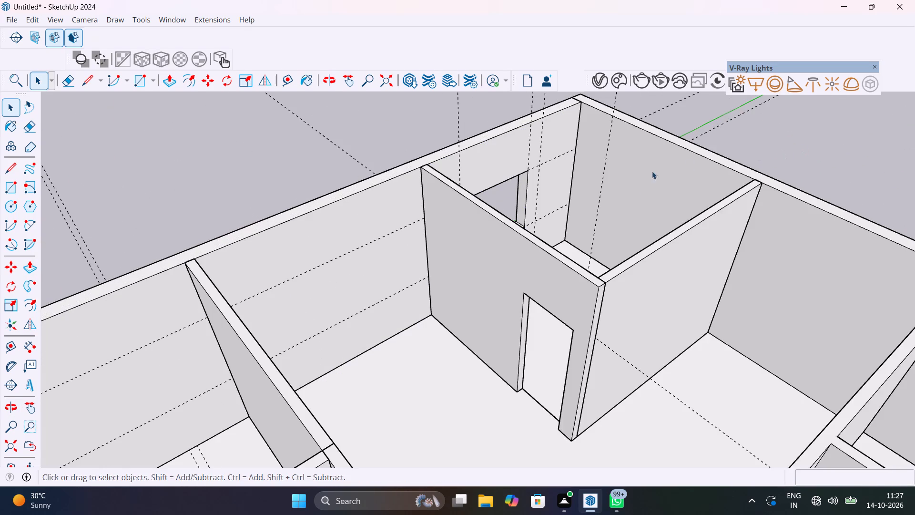
On the corner room's other outer wall, add a vertical guide 5'6" from the partition at mid-wall, plus guides 2' to either side.
scroll(643, 187, "up", 7)
middle_click_drag(652, 274, 790, 303)
scroll(790, 303, "up", 1)
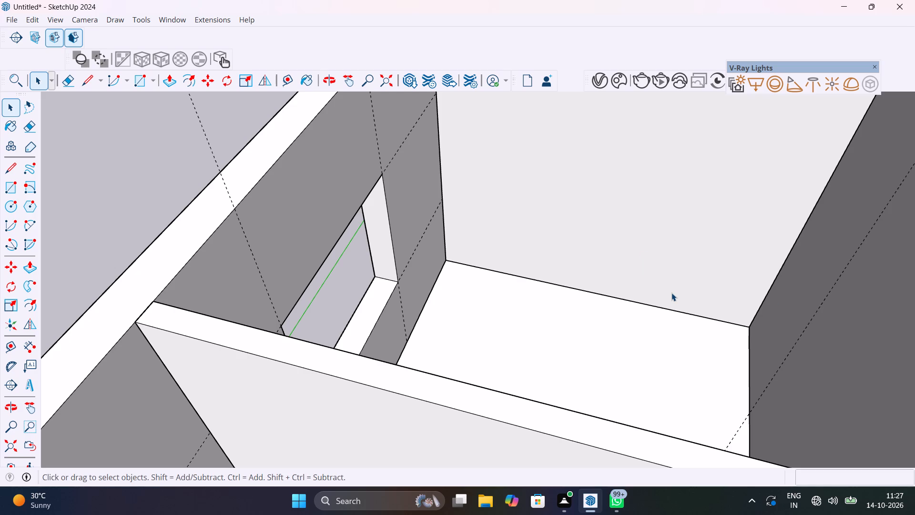
scroll(583, 279, "down", 6)
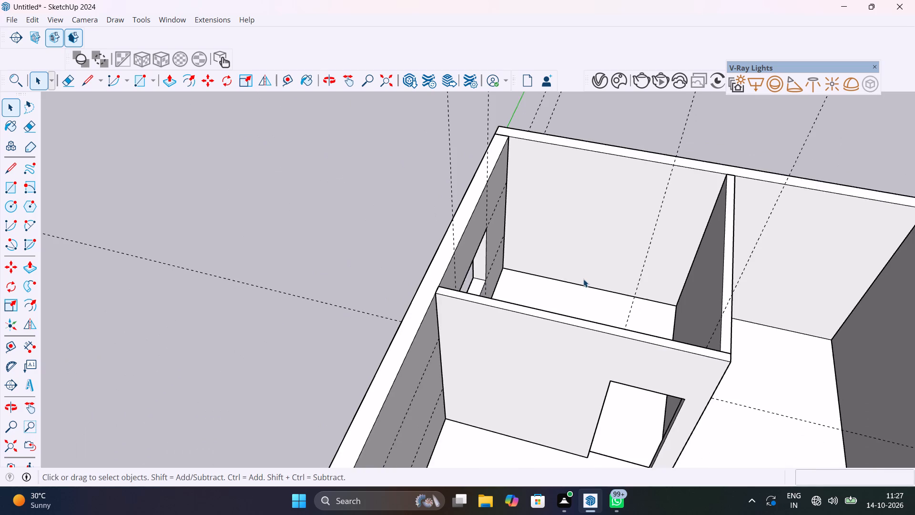
middle_click_drag(587, 280, 549, 284)
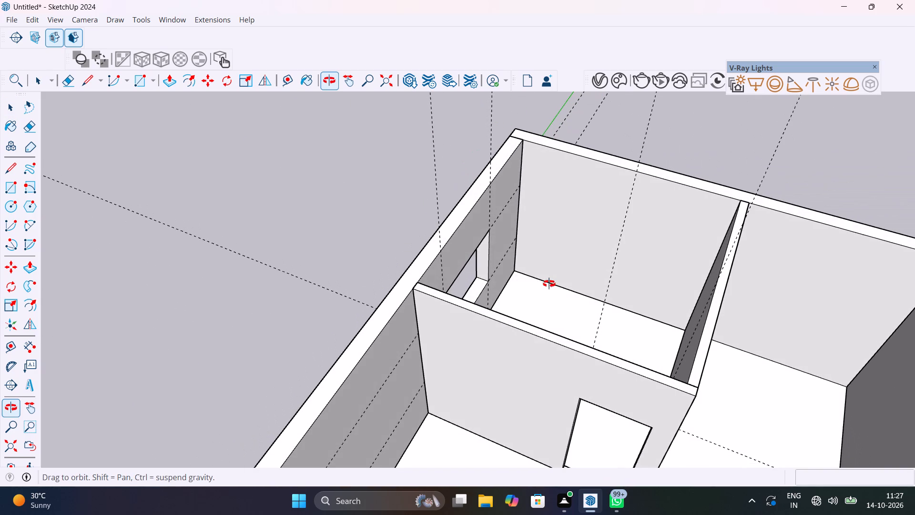
middle_click_drag(549, 284, 461, 280)
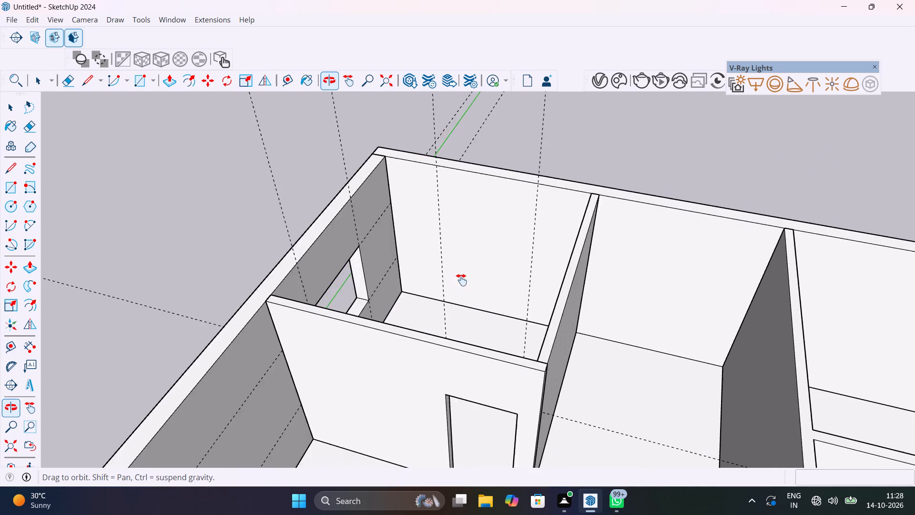
middle_click_drag(461, 280, 544, 289)
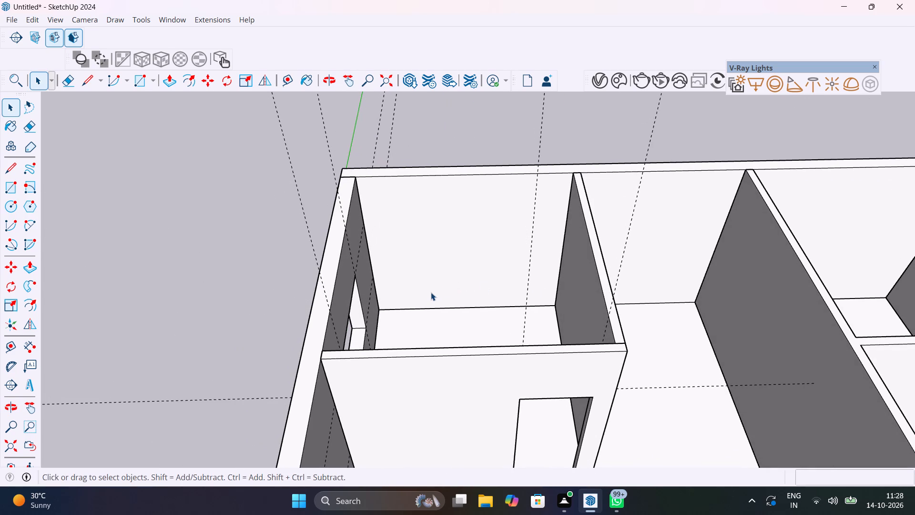
key("t")
left_click(561, 247)
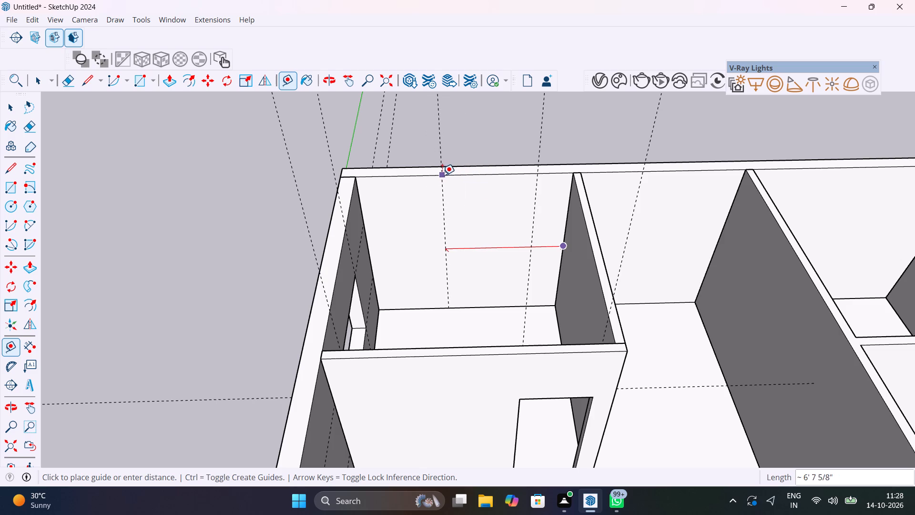
left_click(462, 175)
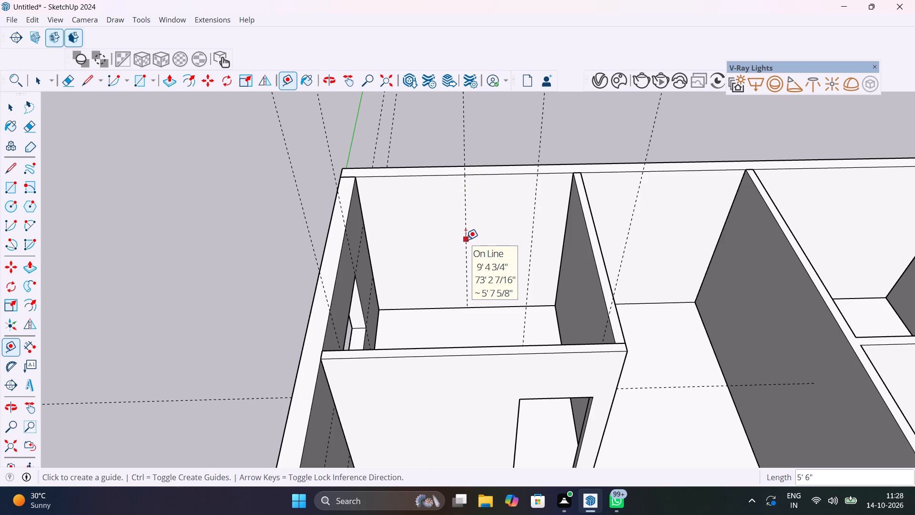
left_click(466, 240)
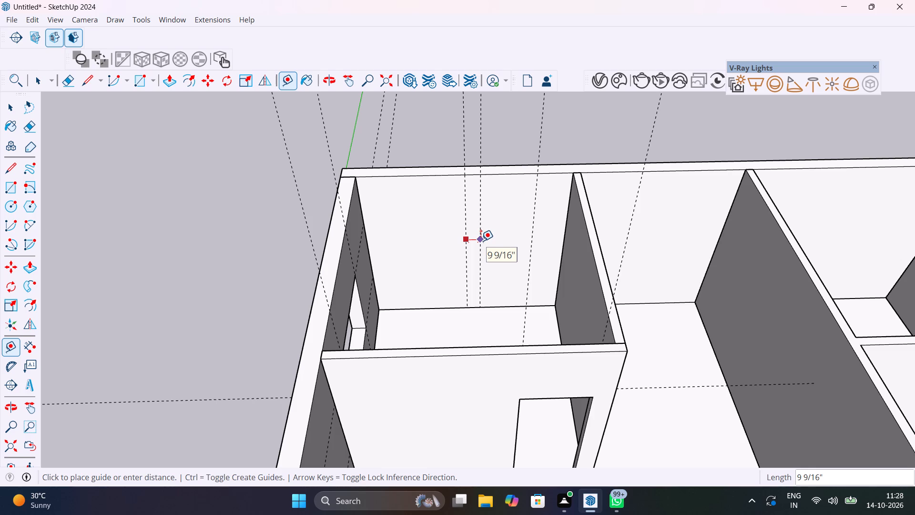
type("2'")
key("Return")
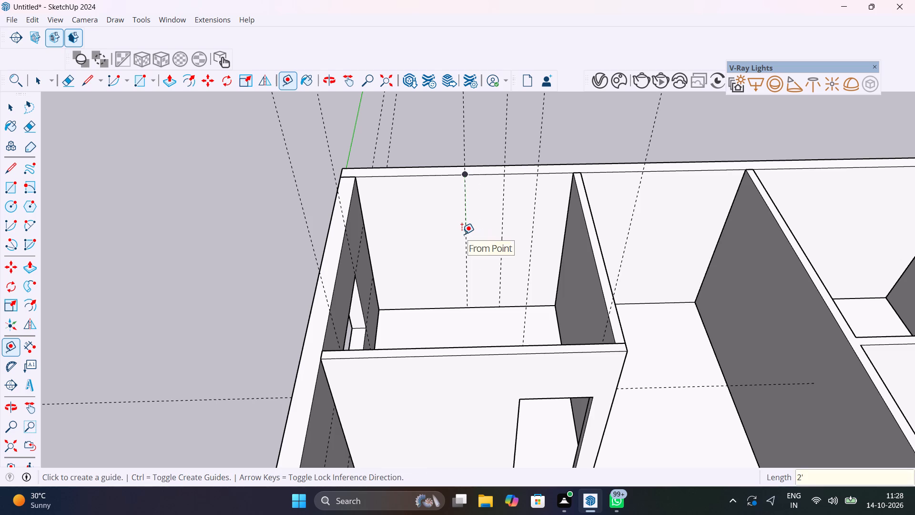
left_click(462, 234)
key("Escape")
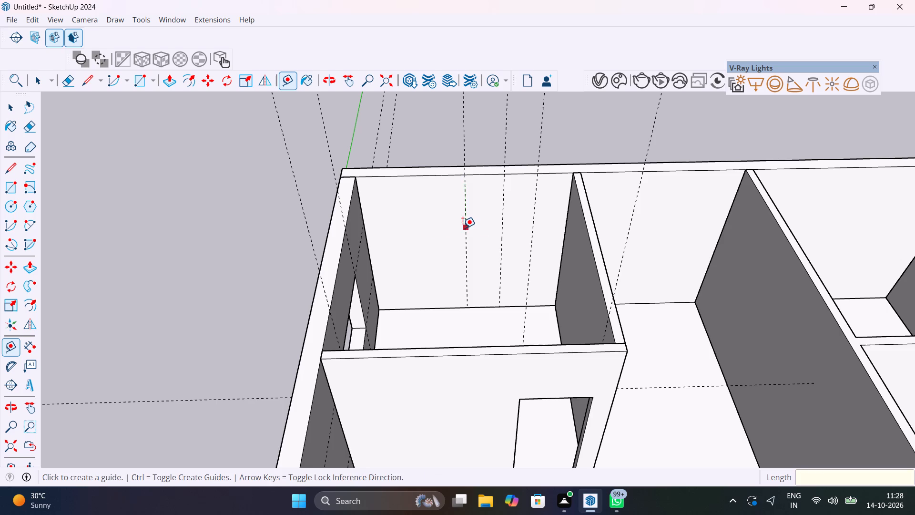
left_click(463, 228)
type("2'")
key("Return")
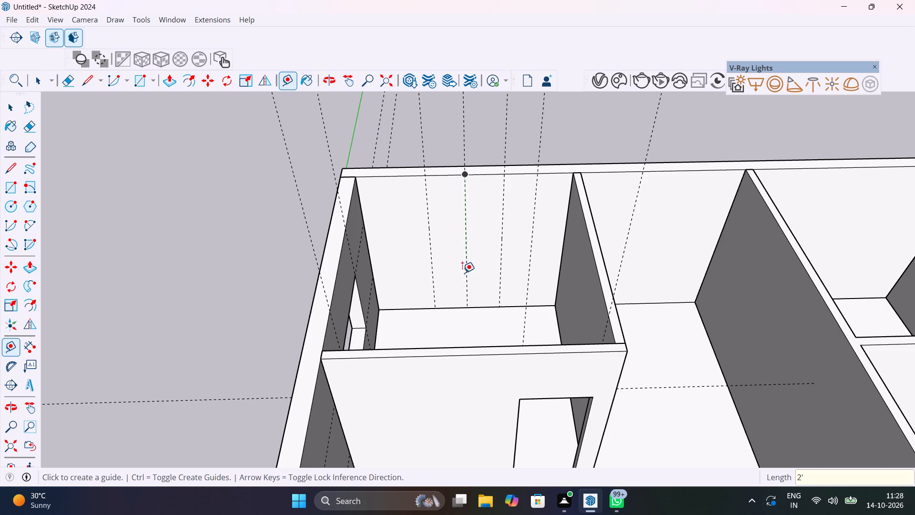
Add horizontal guides on the same wall face, one 3' above the base edge and another 4' above that.
left_click(484, 307)
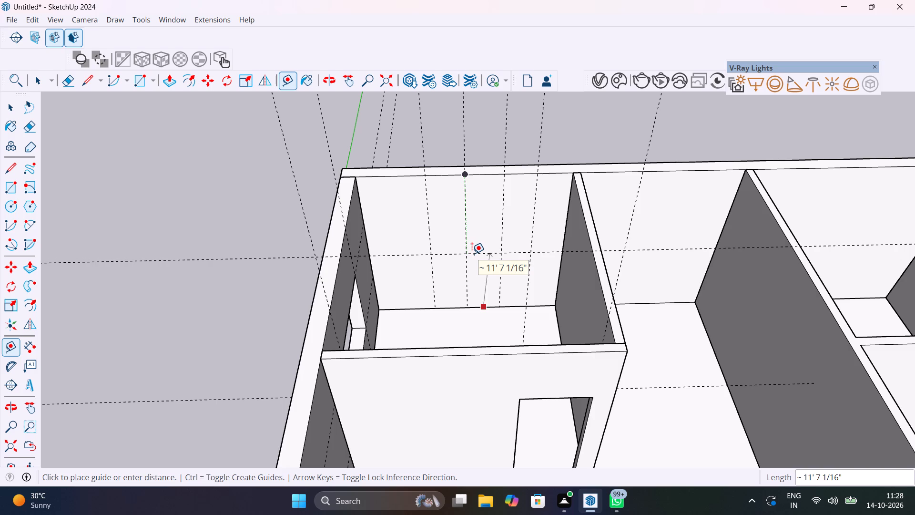
type("3'")
key("Return")
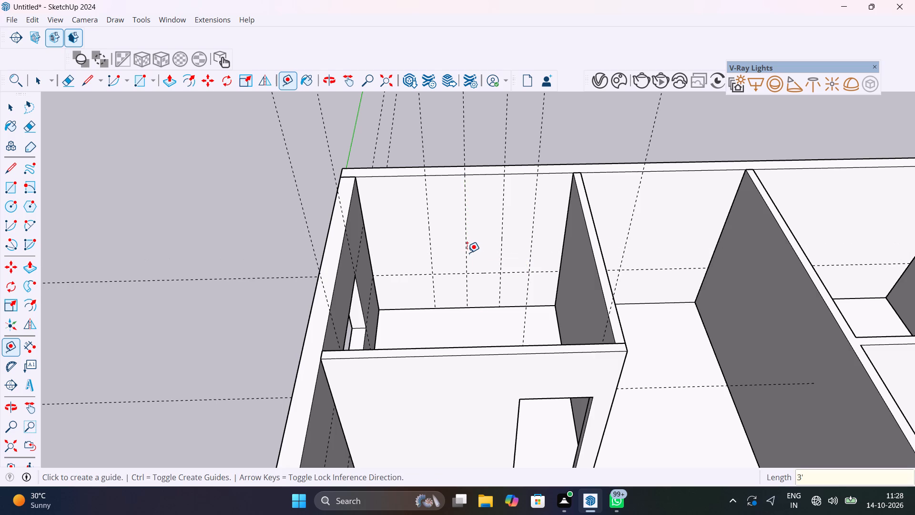
left_click(476, 271)
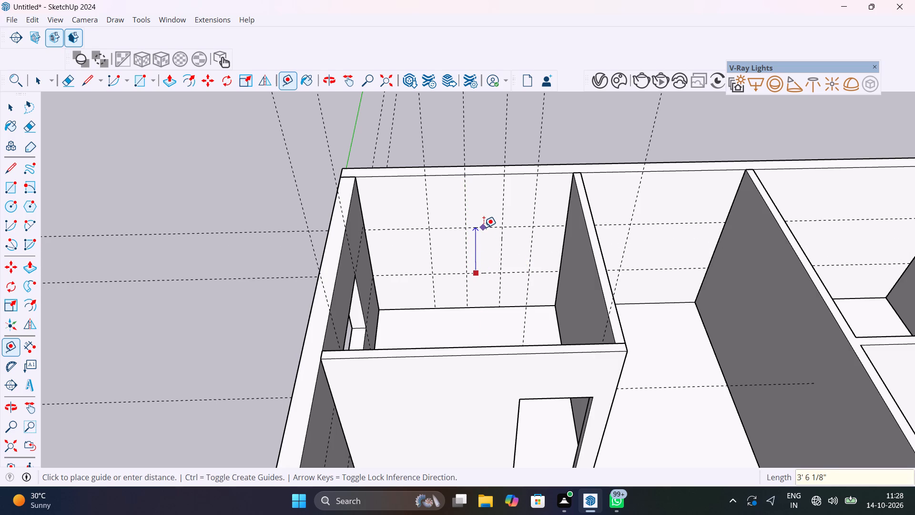
type("4'")
key("Return")
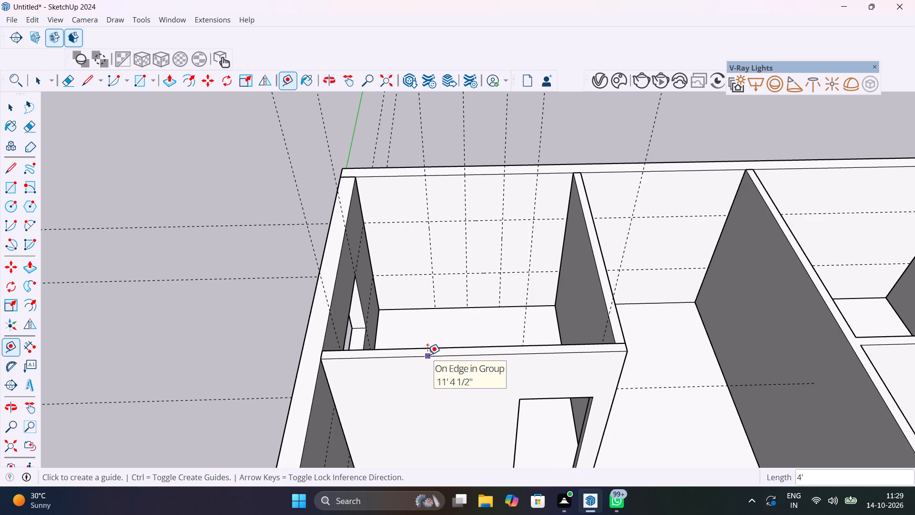
key("space")
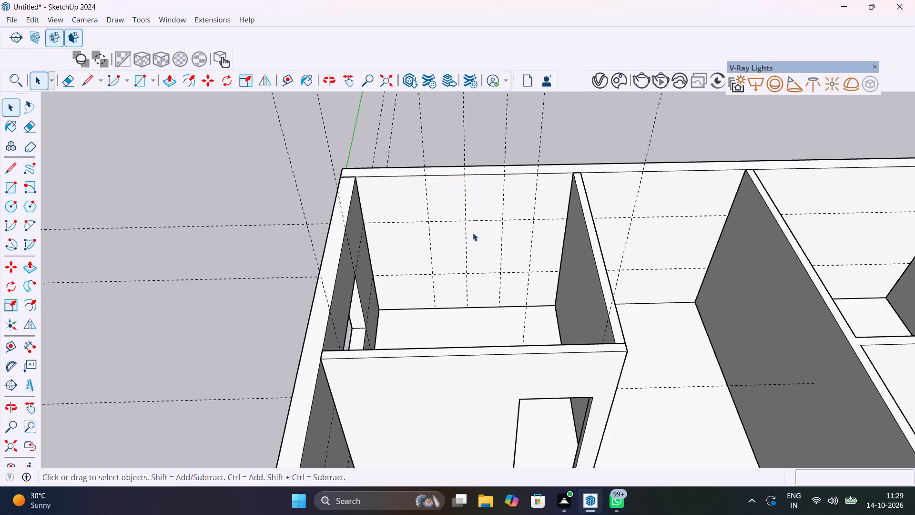
Inside that outer wall group, draw the 4' by 4' window rectangle on the guides and push it 9" through the wall.
double_click(486, 206)
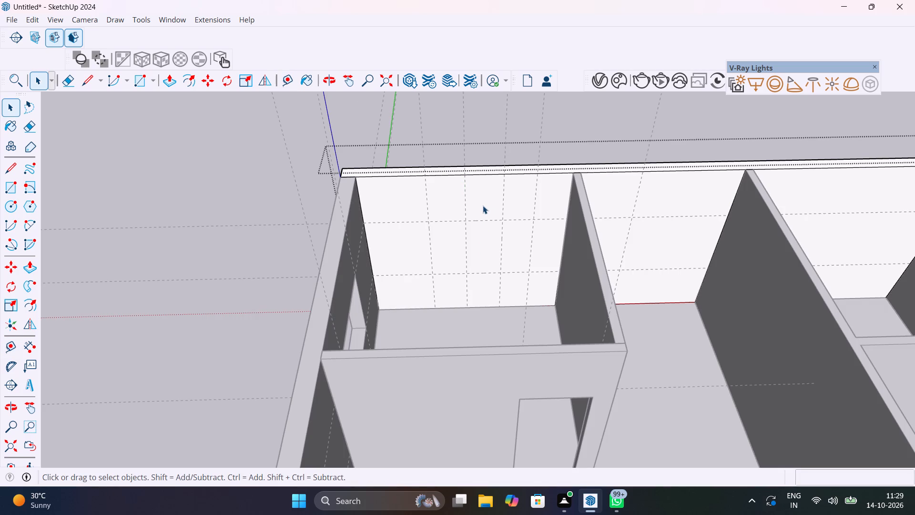
key("r")
left_click(430, 221)
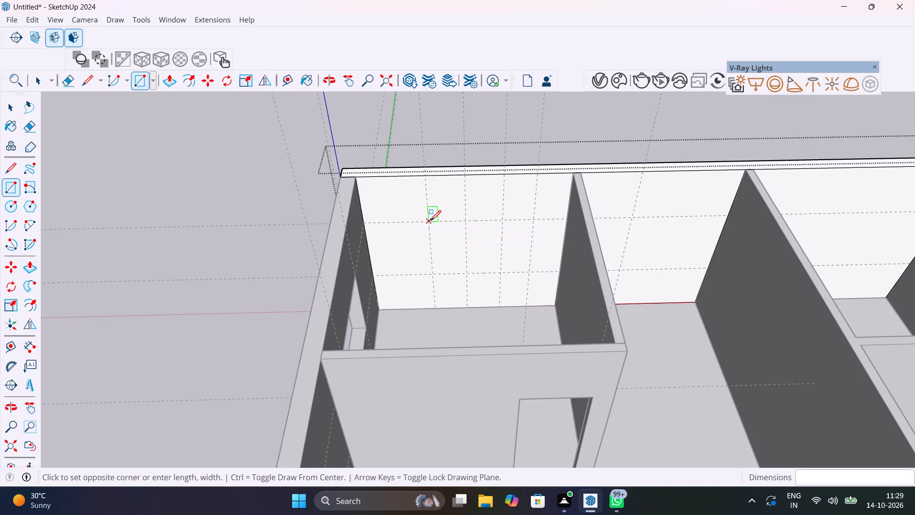
left_click(500, 271)
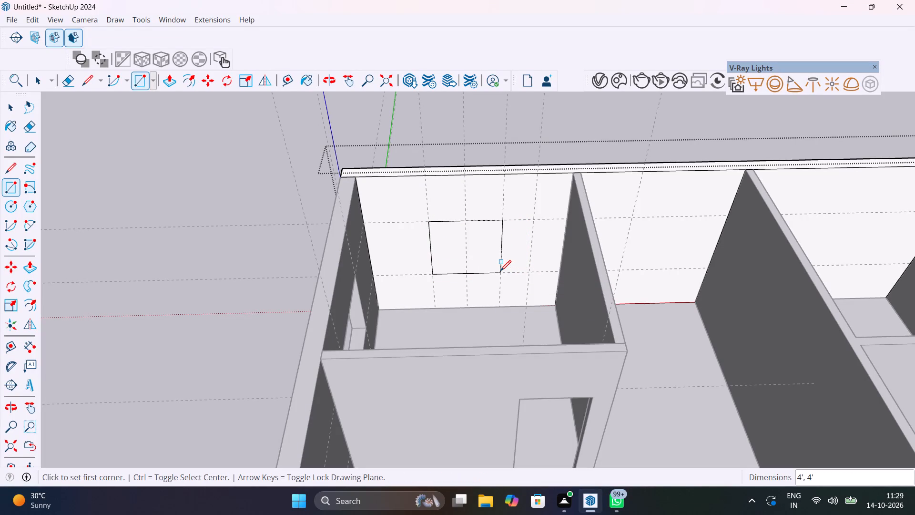
key("p")
left_click(489, 252)
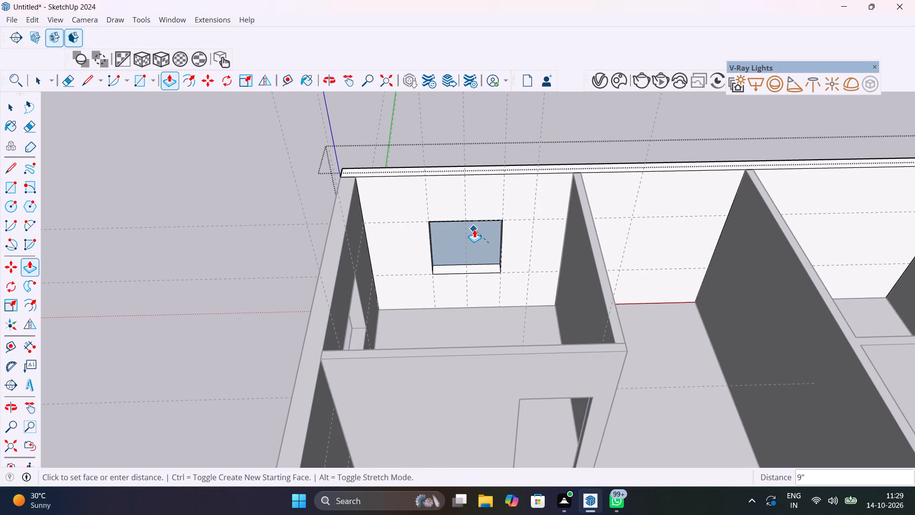
left_click(474, 228)
key("space")
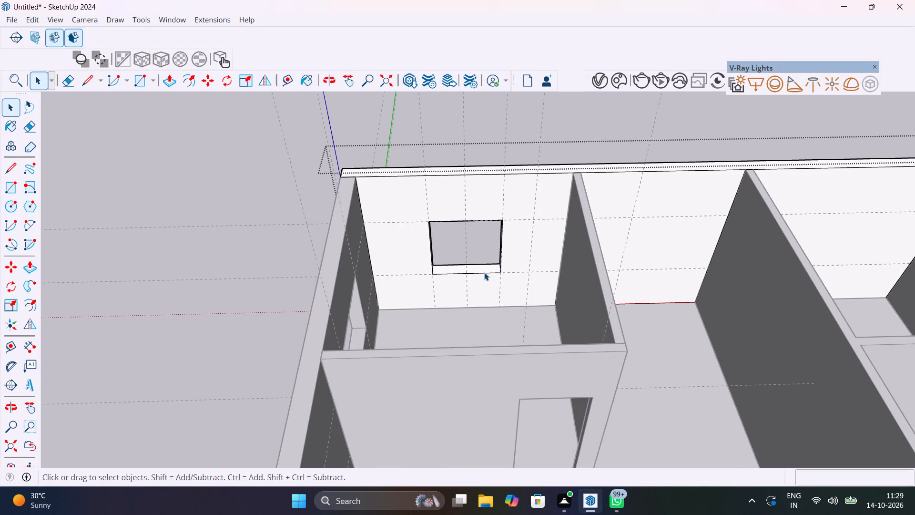
scroll(484, 272, "down", 5)
left_click(361, 175)
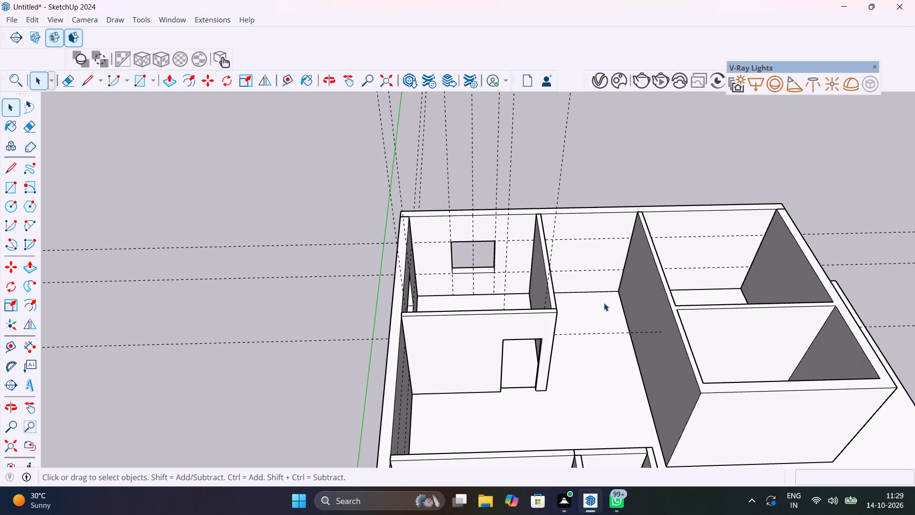
Examine the new window opening and the adjoining enclosed rooms from several sides.
scroll(581, 352, "up", 3)
middle_click_drag(579, 333, 295, 291)
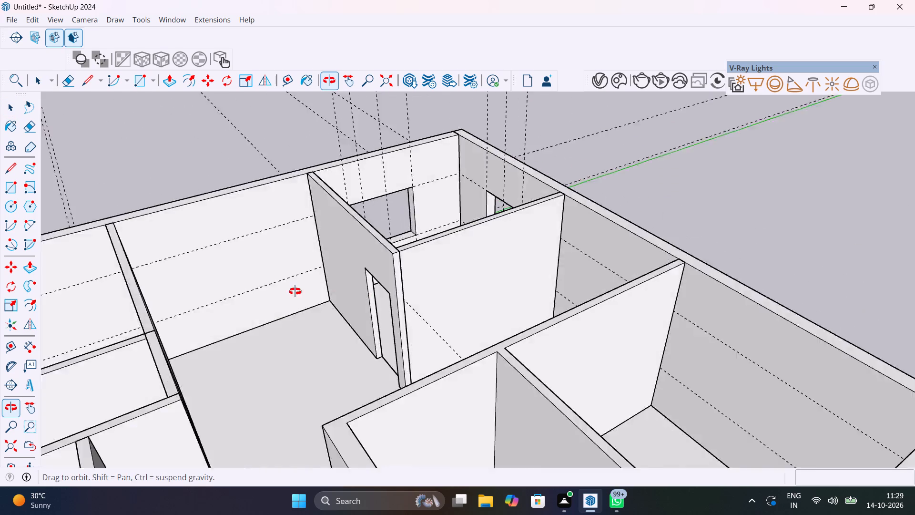
middle_click_drag(295, 291, 493, 310)
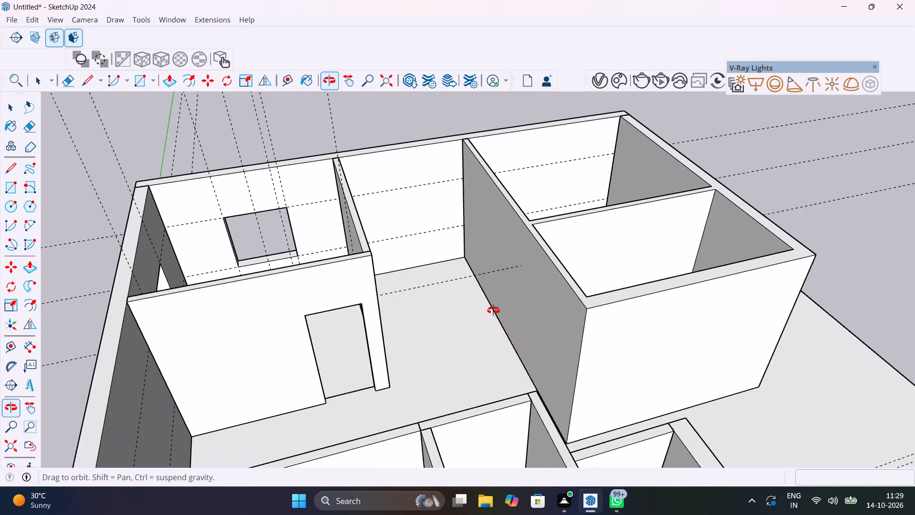
middle_click_drag(493, 310, 461, 433)
scroll(451, 246, "up", 4)
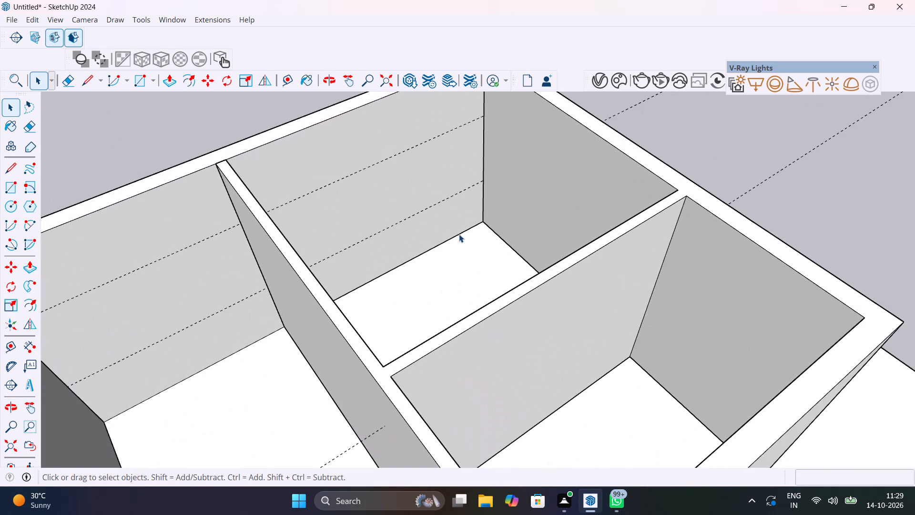
scroll(481, 253, "up", 1)
middle_click_drag(481, 253, 506, 306)
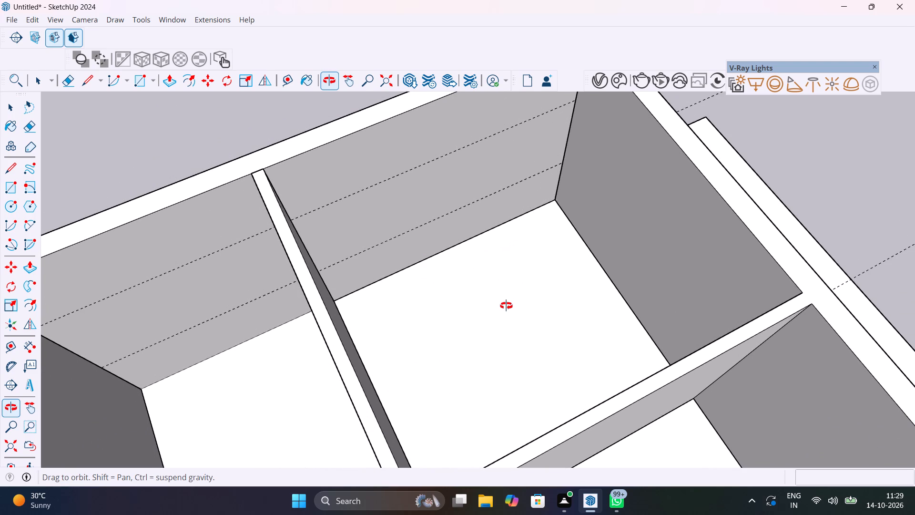
middle_click_drag(506, 306, 520, 278)
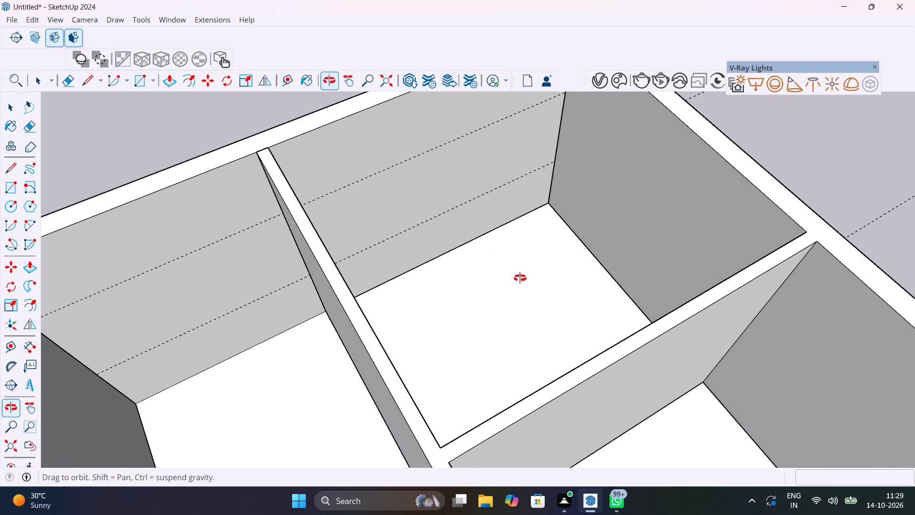
middle_click_drag(520, 278, 551, 280)
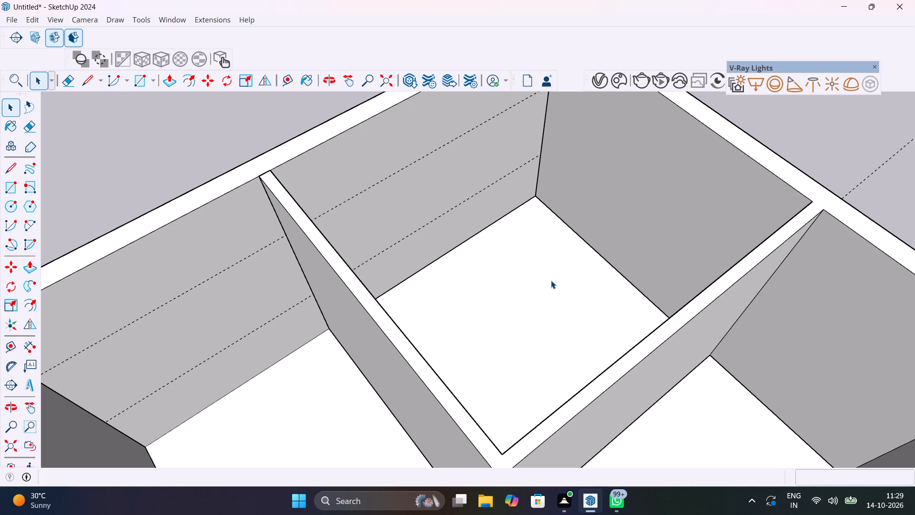
scroll(551, 280, "down", 4)
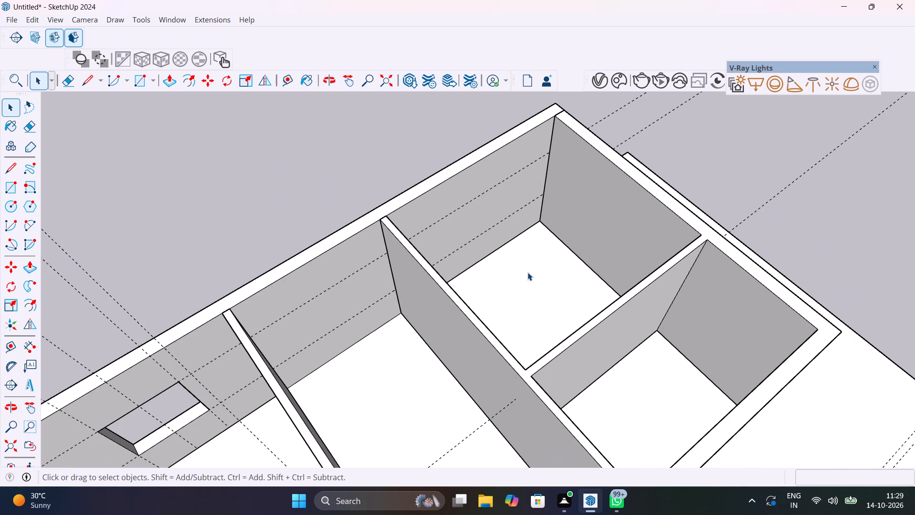
scroll(528, 272, "down", 8)
middle_click_drag(587, 352, 508, 303)
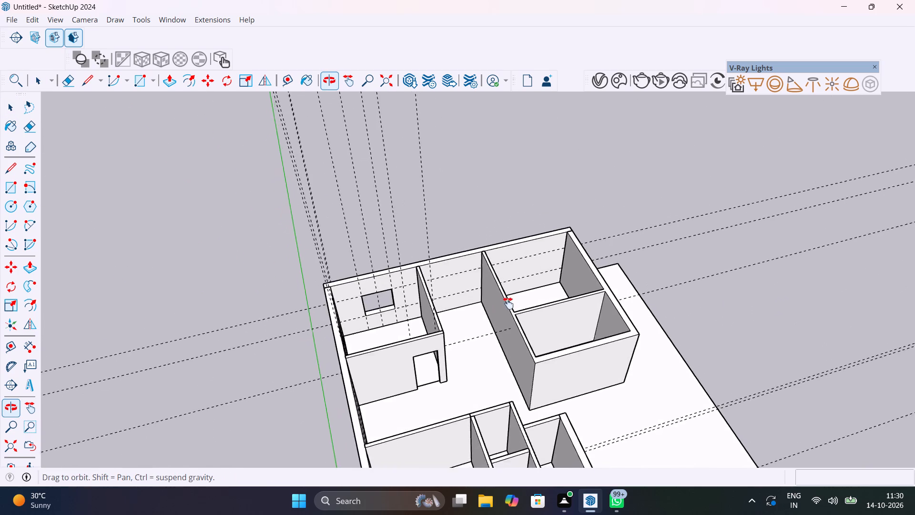
middle_click_drag(508, 303, 625, 299)
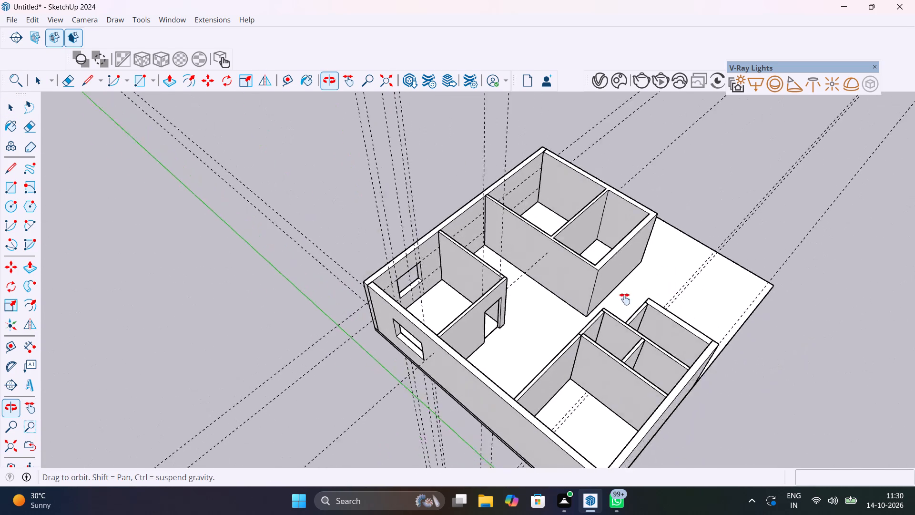
middle_click_drag(625, 299, 914, 346)
scroll(489, 335, "up", 4)
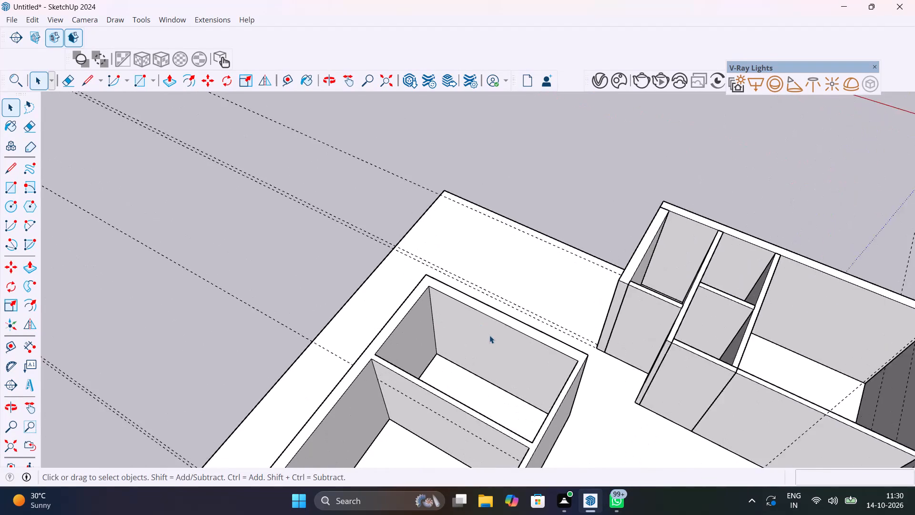
scroll(489, 335, "up", 5)
middle_click_drag(519, 357, 550, 309)
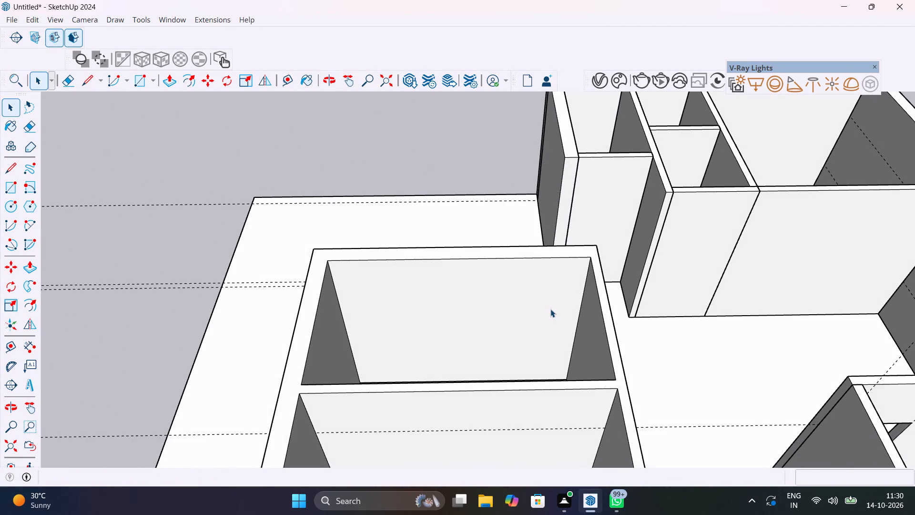
Examine the house's enclosed rooms, partitions and existing door and window openings from several sides.
scroll(550, 309, "down", 9)
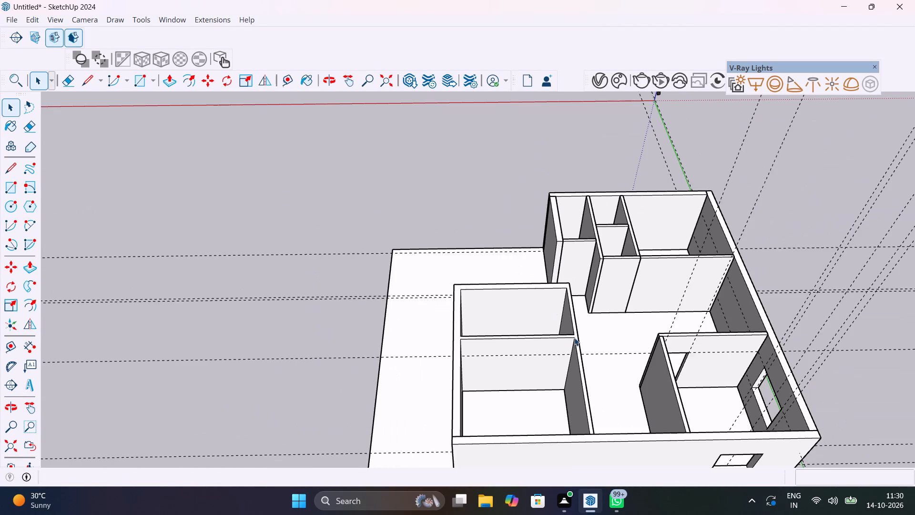
middle_click_drag(590, 357, 91, 394)
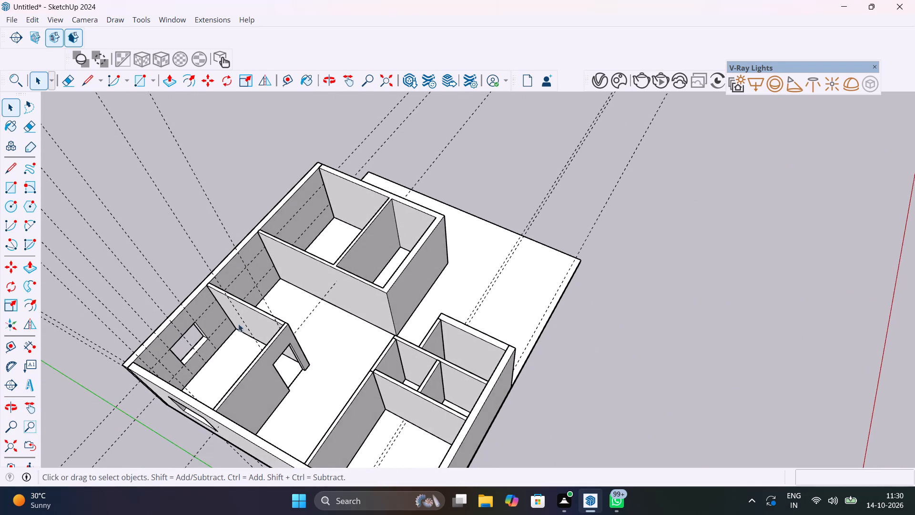
scroll(258, 296, "up", 10)
middle_click_drag(294, 327, 165, 282)
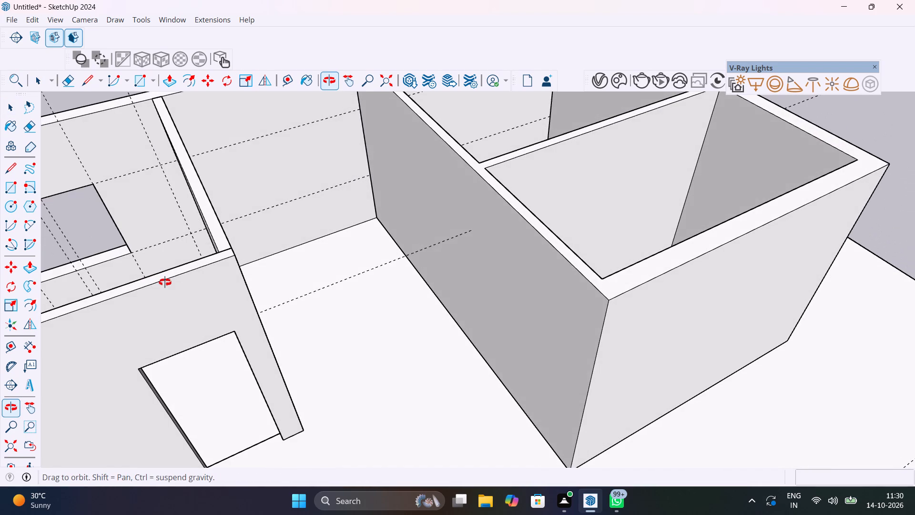
middle_click_drag(165, 282, 88, 284)
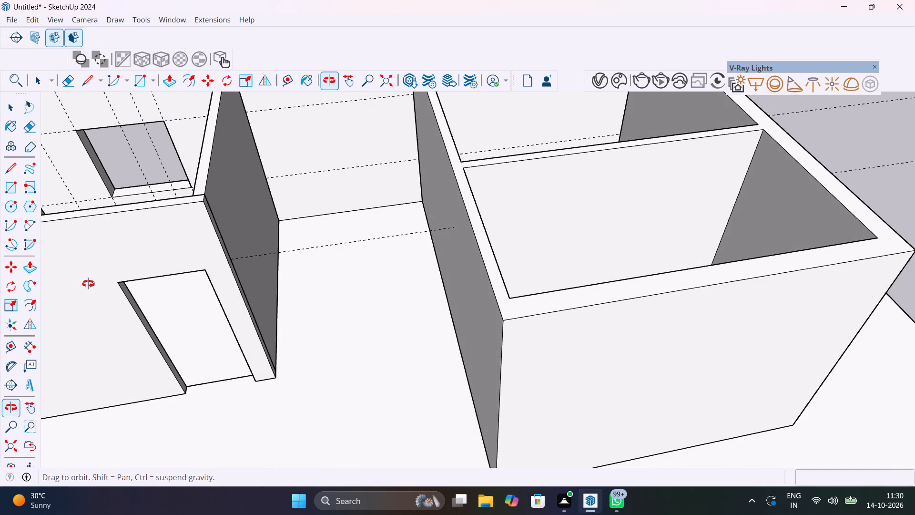
middle_click_drag(88, 284, 204, 301)
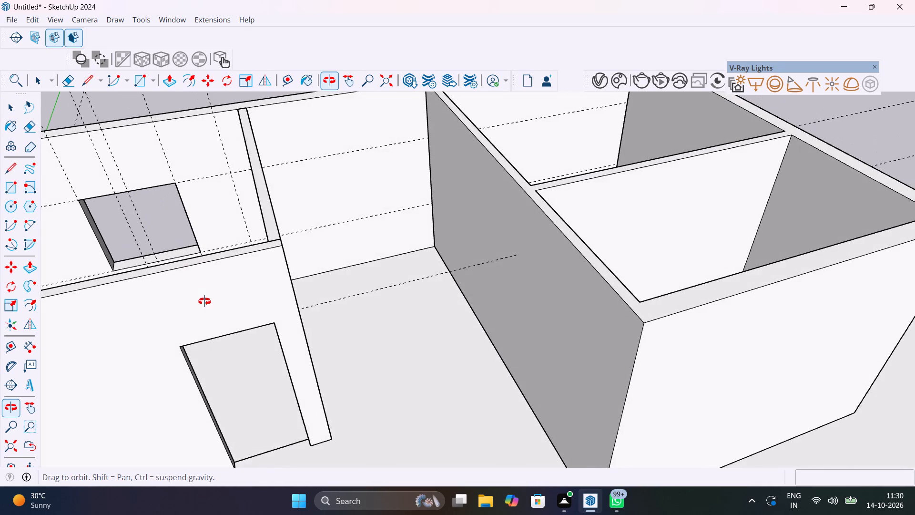
middle_click_drag(204, 301, 132, 300)
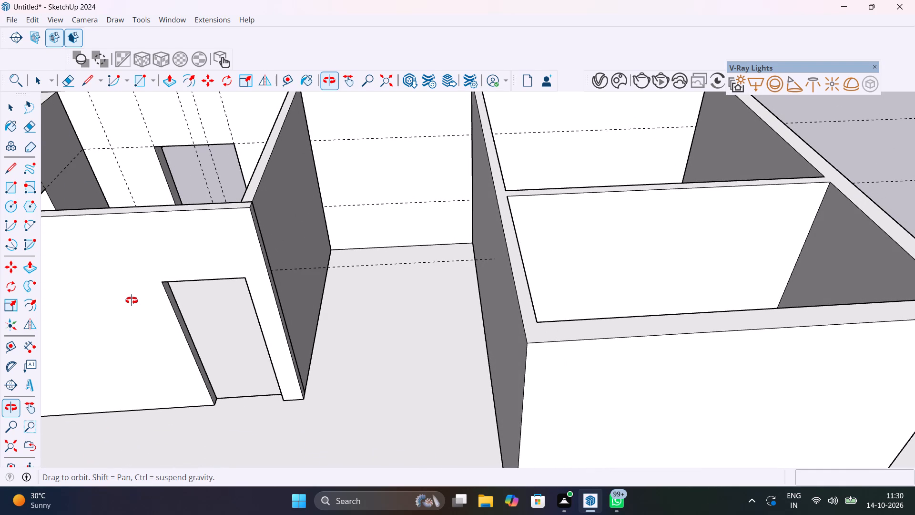
middle_click_drag(132, 300, 248, 300)
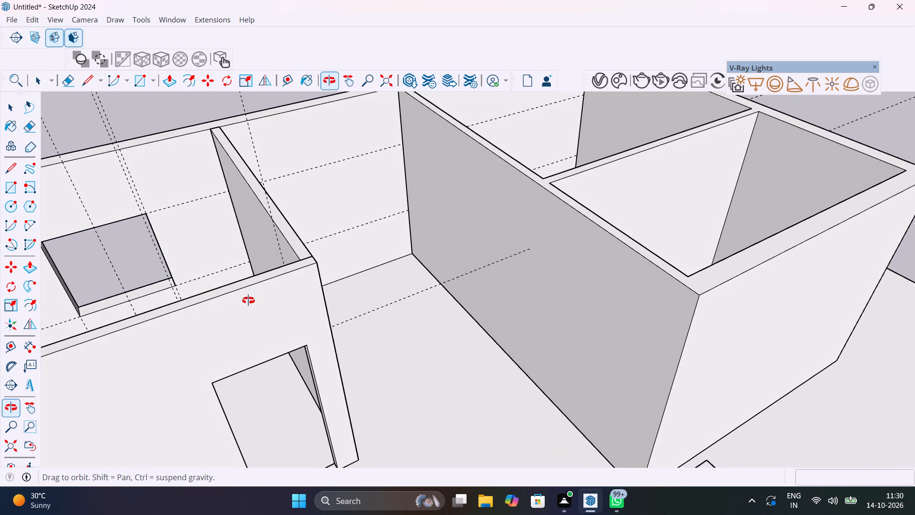
middle_click_drag(248, 300, 562, 316)
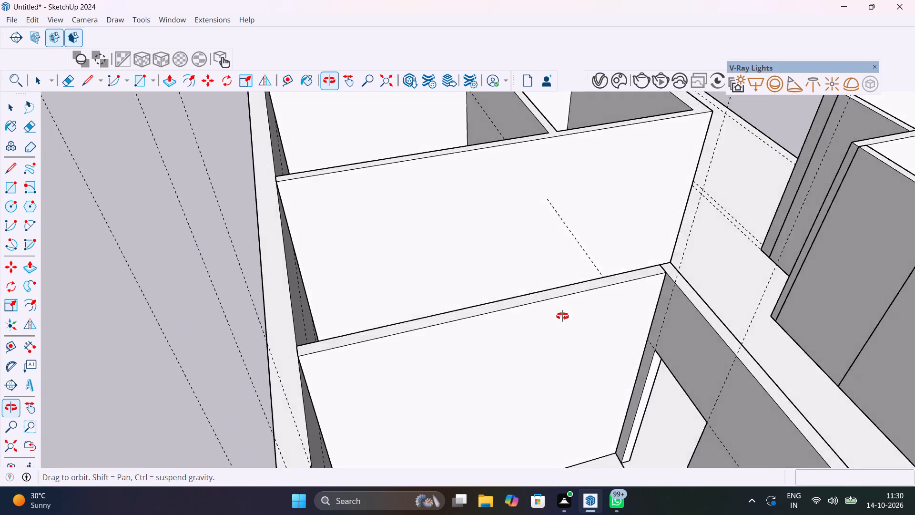
middle_click_drag(562, 316, 569, 401)
scroll(557, 314, "down", 7)
middle_click_drag(389, 282, 303, 280)
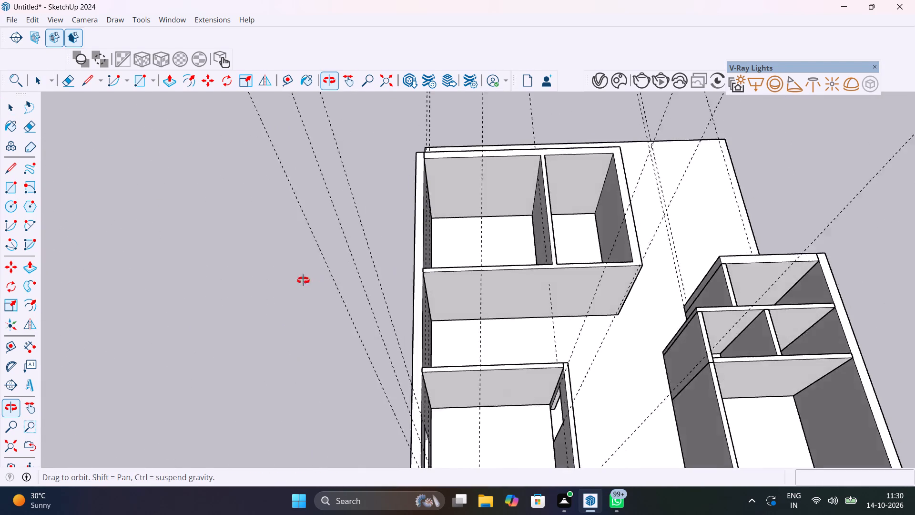
middle_click_drag(303, 280, 369, 320)
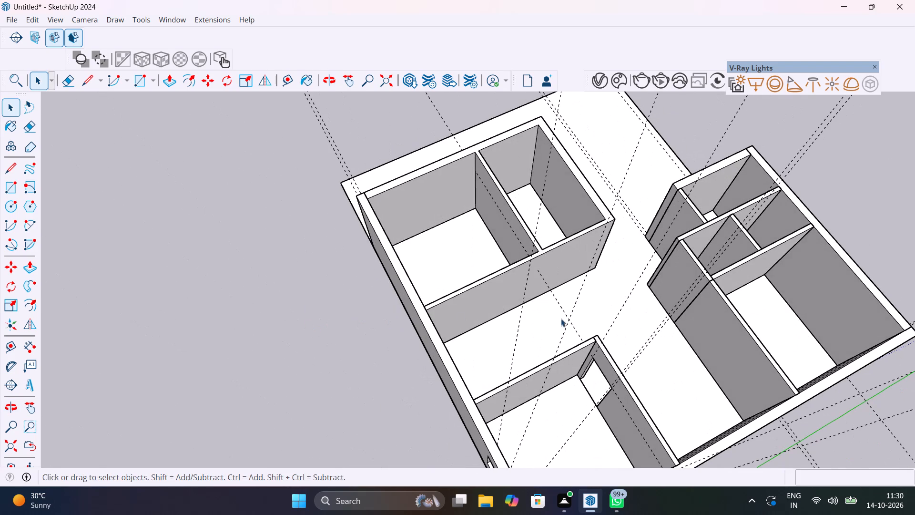
scroll(542, 243, "down", 5)
middle_click_drag(544, 254, 722, 254)
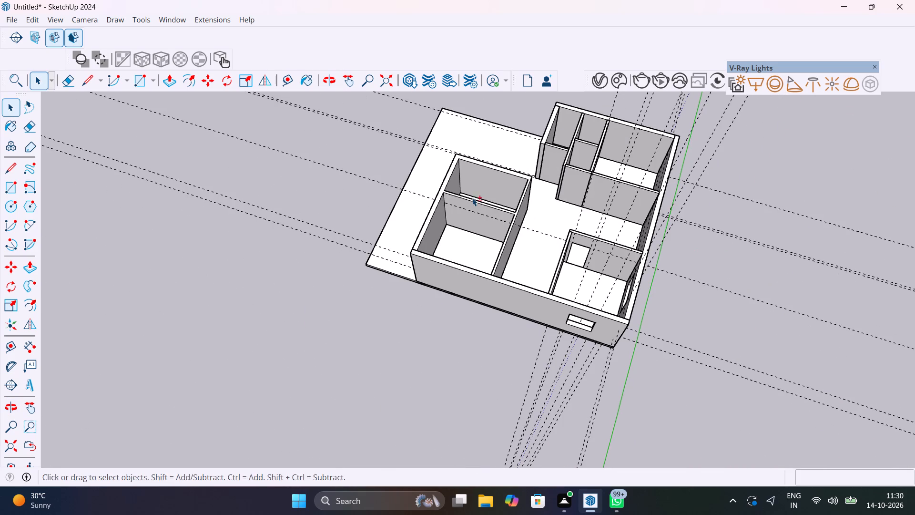
In the smaller room of the two-room block, add a vertical mid-wall guide on the end wall, 5'11" from the side wall.
middle_click_drag(458, 194, 552, 327, "shift")
scroll(547, 284, "up", 9)
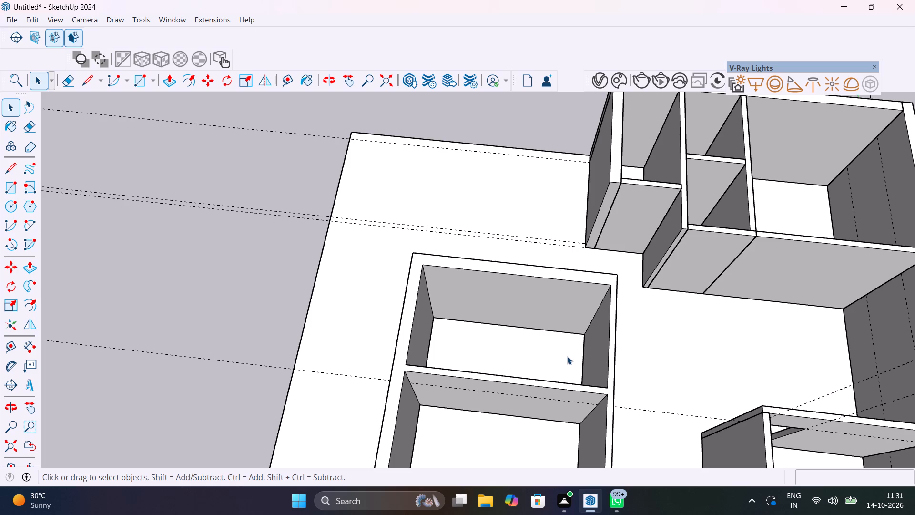
key("t")
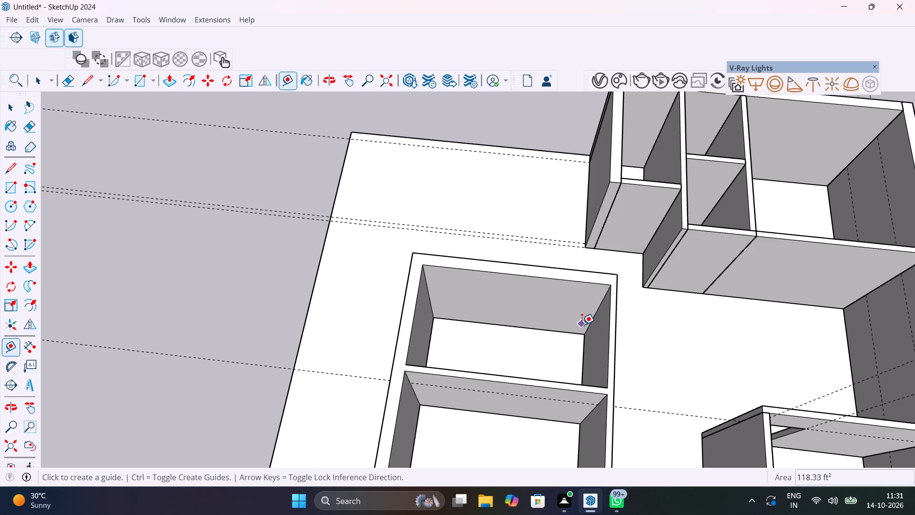
left_click(592, 318)
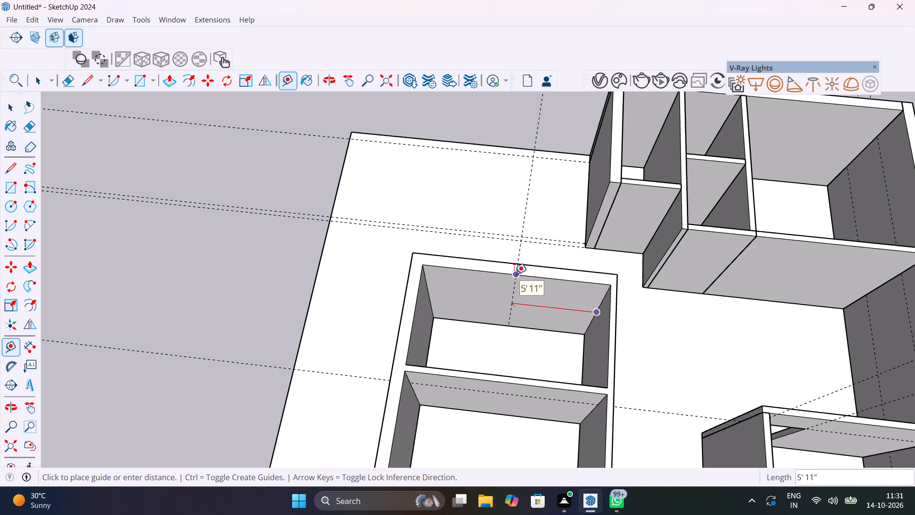
left_click(514, 274)
Add vertical guides 1'6" to either side of the mid-wall guide on the small room's end wall.
scroll(518, 297, "up", 9)
middle_click_drag(525, 307, 556, 247)
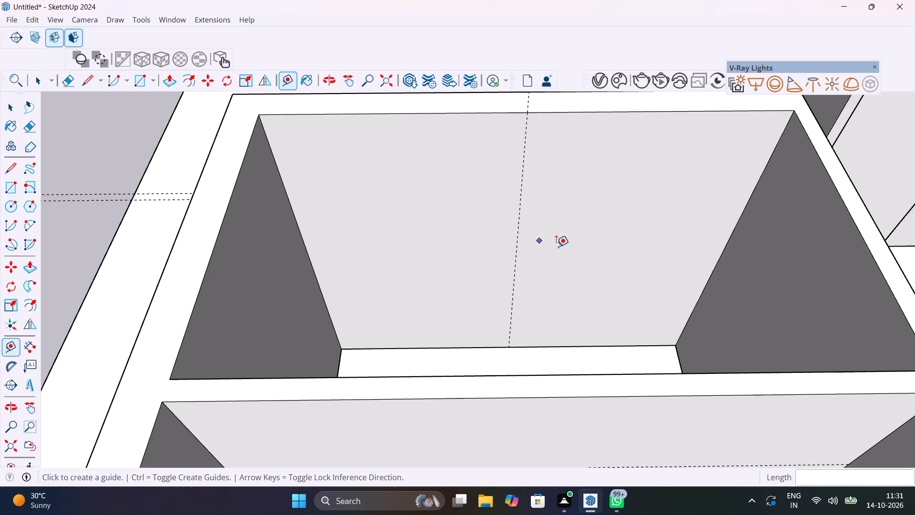
left_click(521, 204)
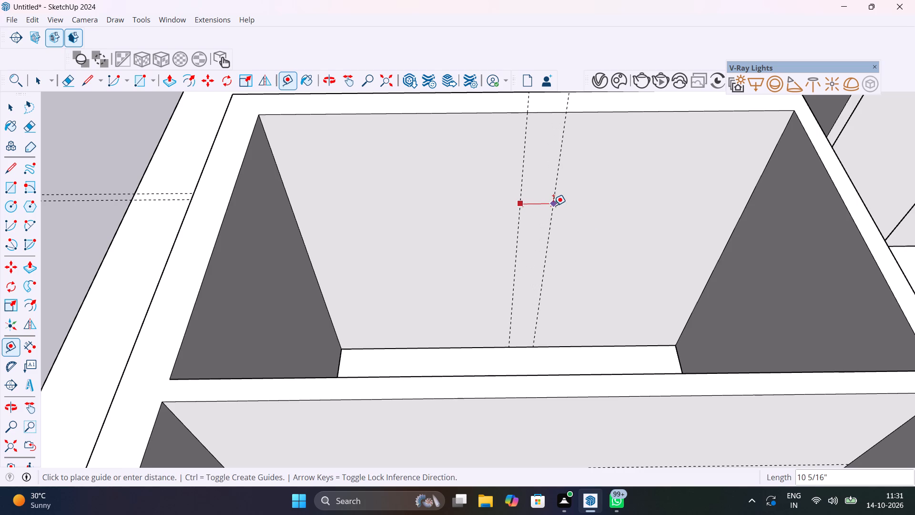
type("1'5\"")
key("BackSpace")
key("BackSpace")
type("6\"")
key("Return")
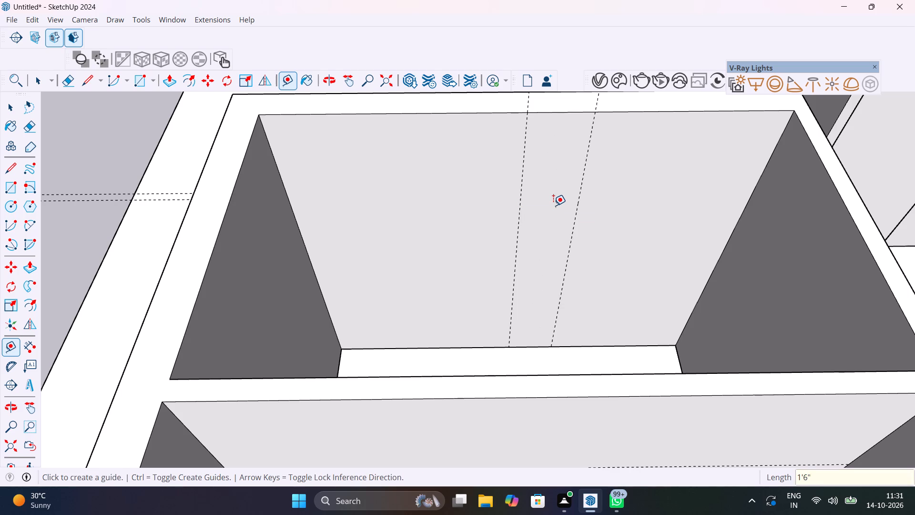
left_click(521, 182)
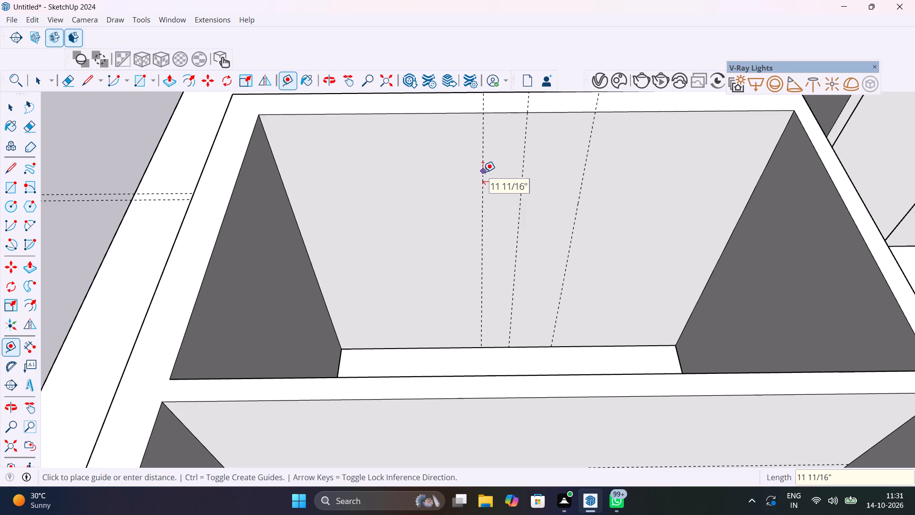
type("1'6\"")
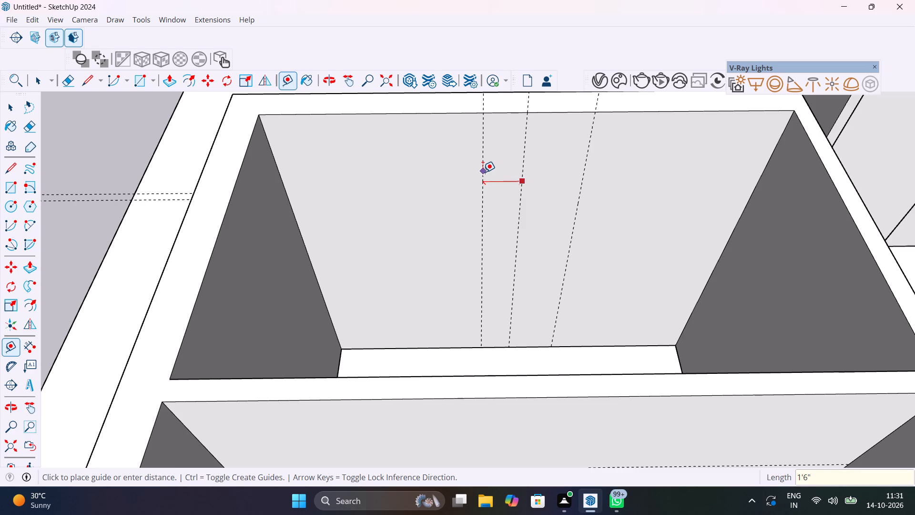
key("Return")
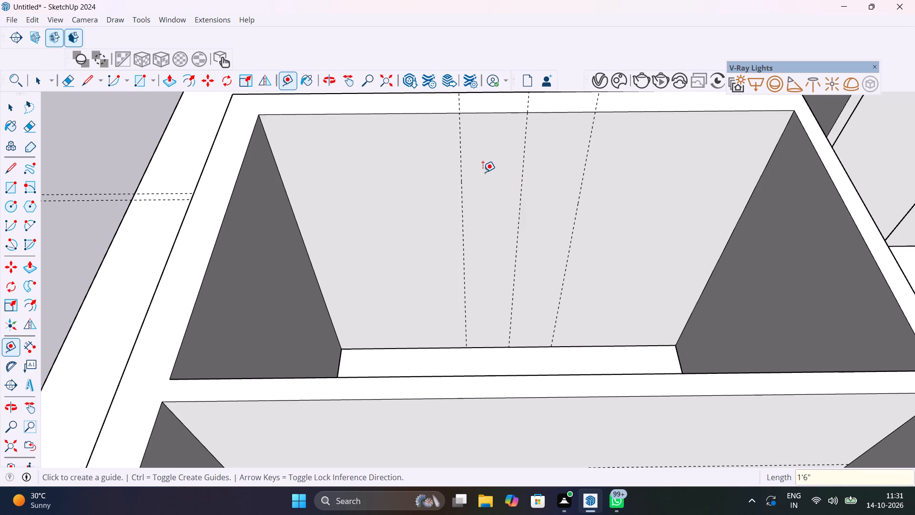
Add horizontal guides on the same wall face, one 3' above the base edge and another 4' above that.
left_click(492, 345)
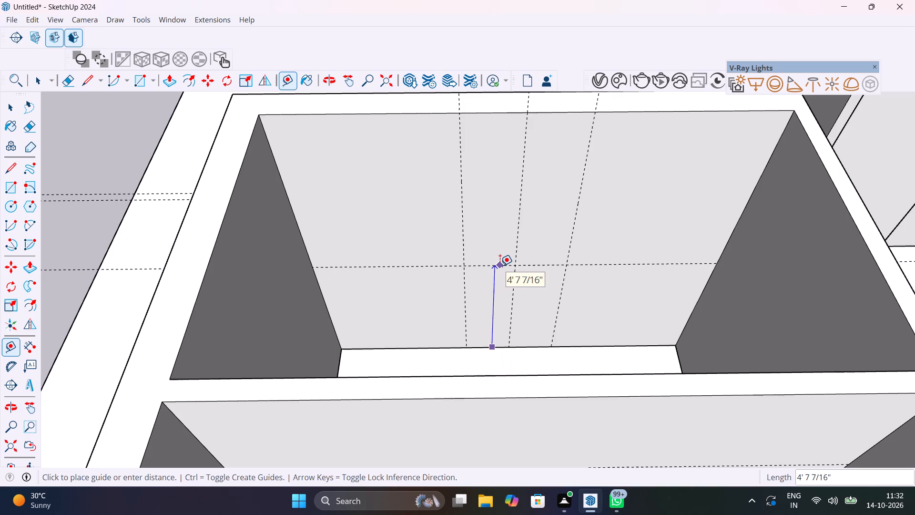
type("3'")
key("Return")
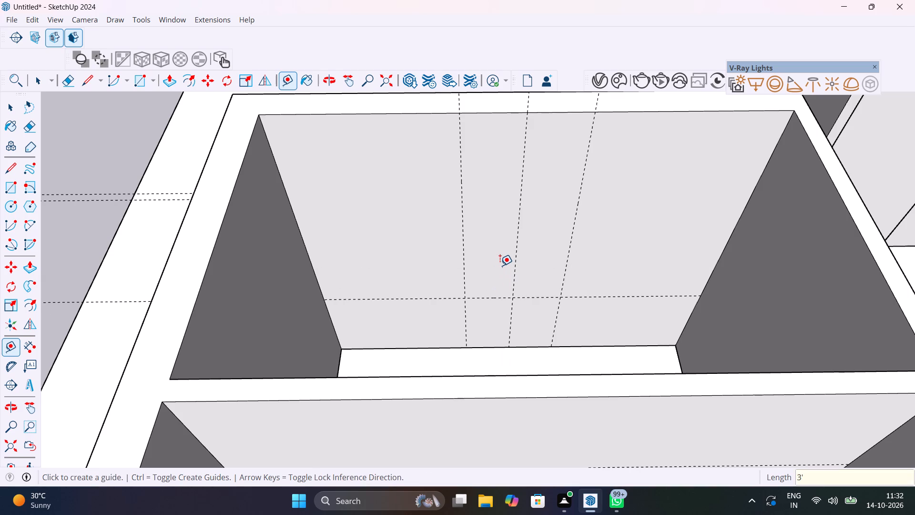
left_click(495, 297)
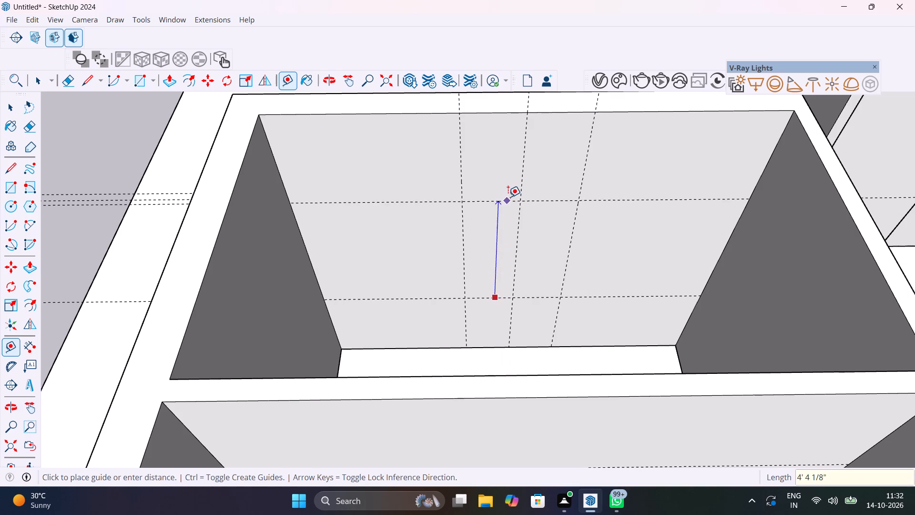
type("4'")
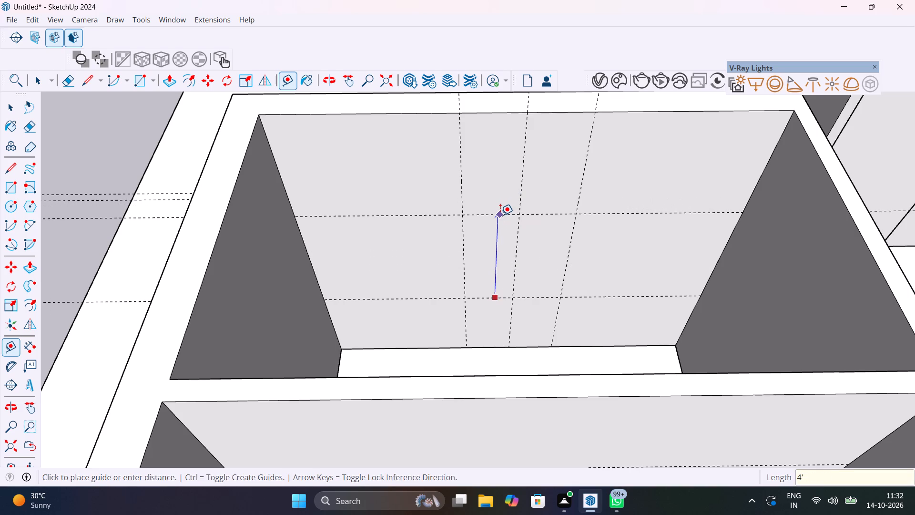
key("Return")
Inside that wall group, draw the 3' wide by 4' high window rectangle between the outer guide intersections.
key("space")
double_click(492, 229)
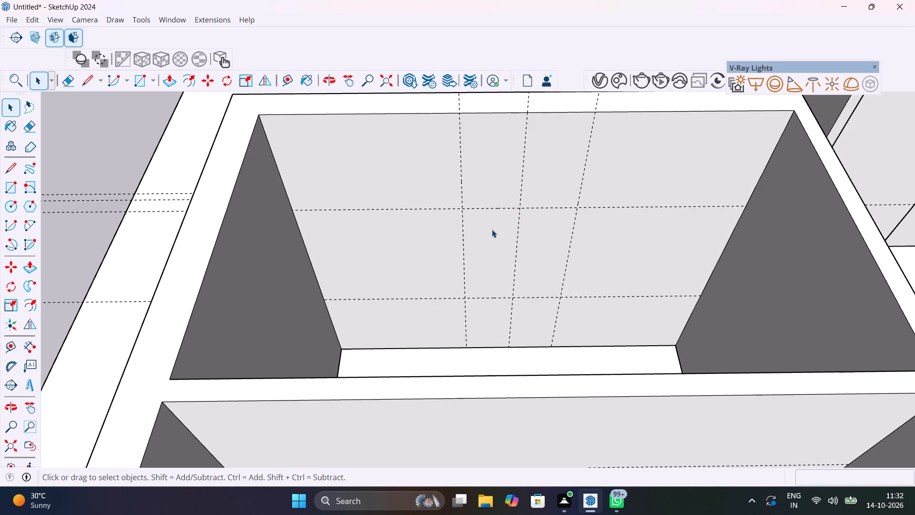
key("r")
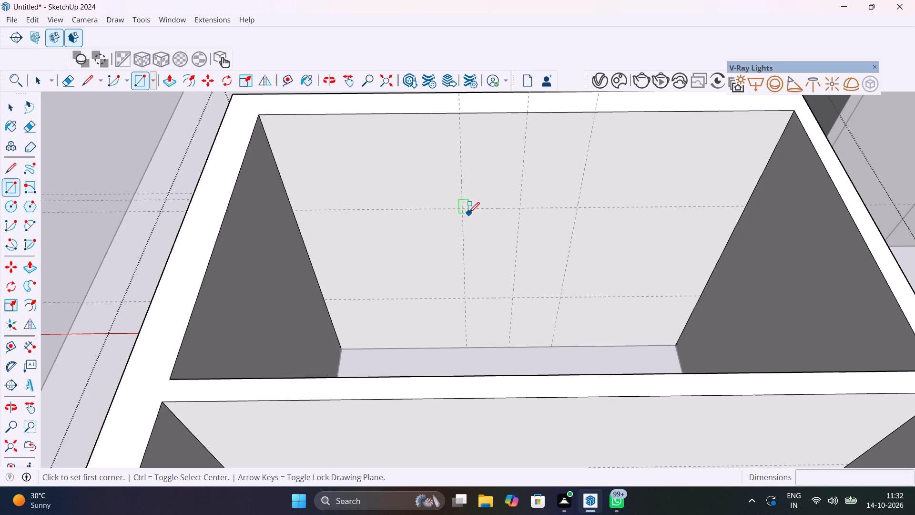
left_click(462, 209)
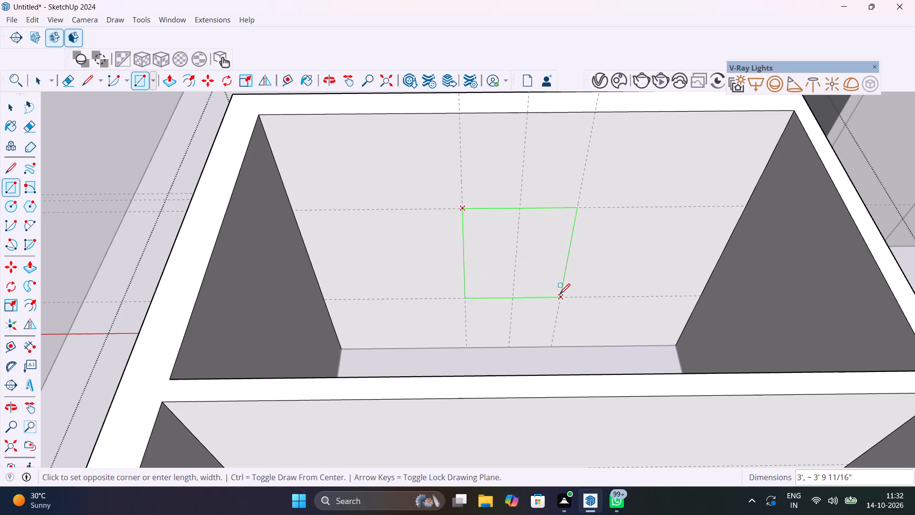
left_click(559, 296)
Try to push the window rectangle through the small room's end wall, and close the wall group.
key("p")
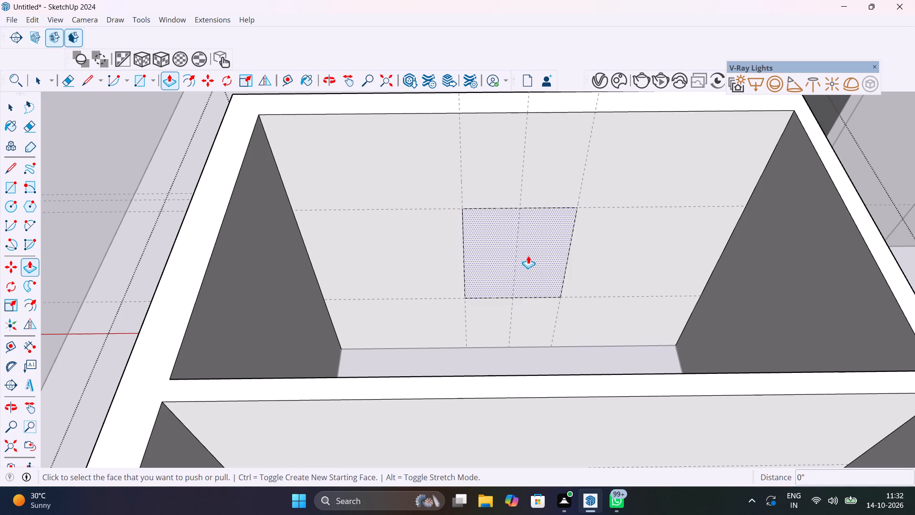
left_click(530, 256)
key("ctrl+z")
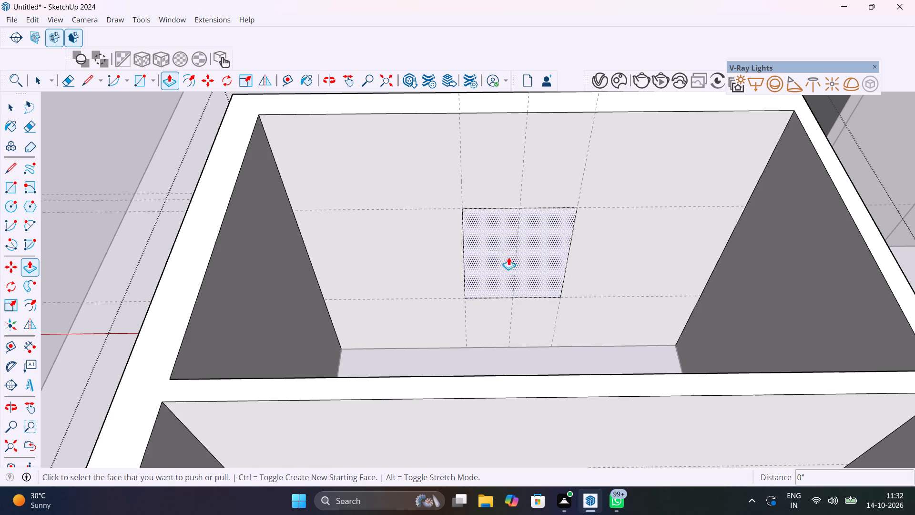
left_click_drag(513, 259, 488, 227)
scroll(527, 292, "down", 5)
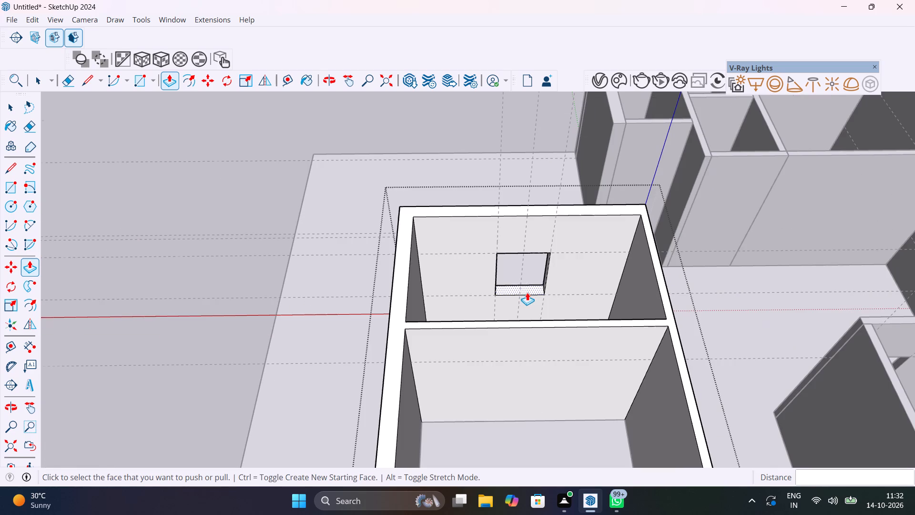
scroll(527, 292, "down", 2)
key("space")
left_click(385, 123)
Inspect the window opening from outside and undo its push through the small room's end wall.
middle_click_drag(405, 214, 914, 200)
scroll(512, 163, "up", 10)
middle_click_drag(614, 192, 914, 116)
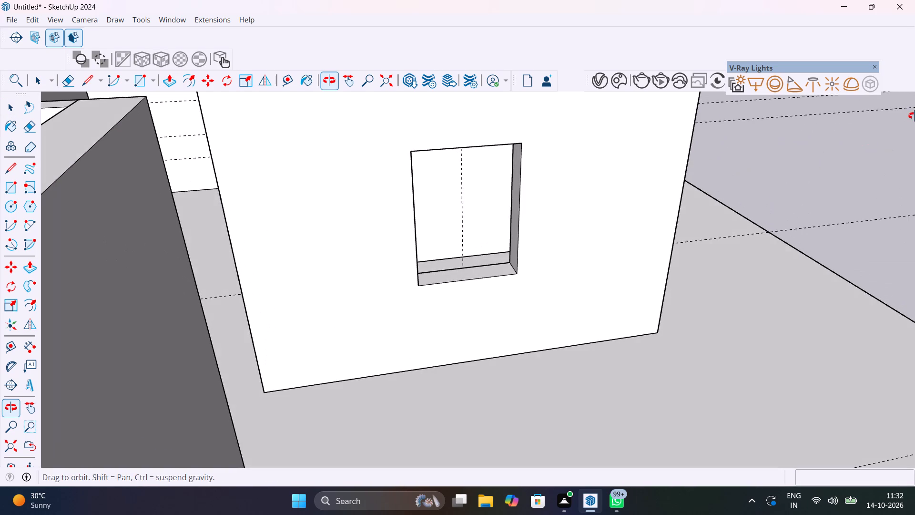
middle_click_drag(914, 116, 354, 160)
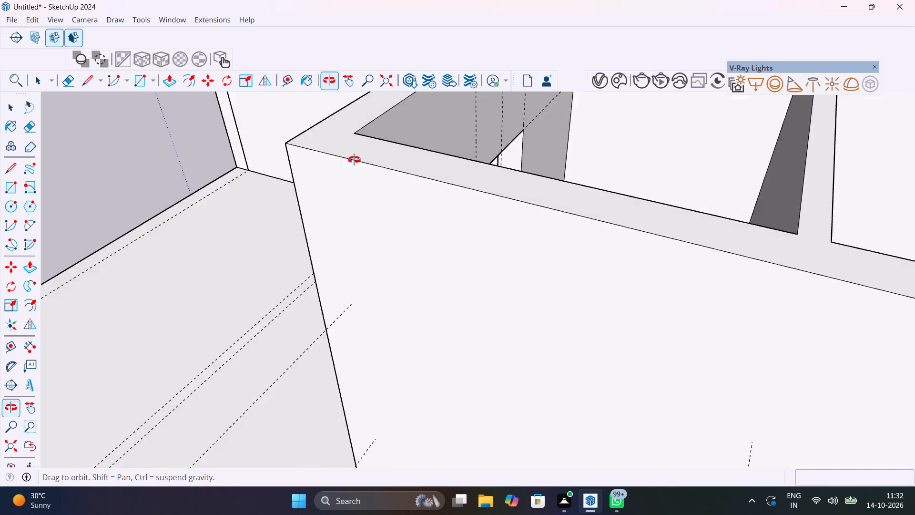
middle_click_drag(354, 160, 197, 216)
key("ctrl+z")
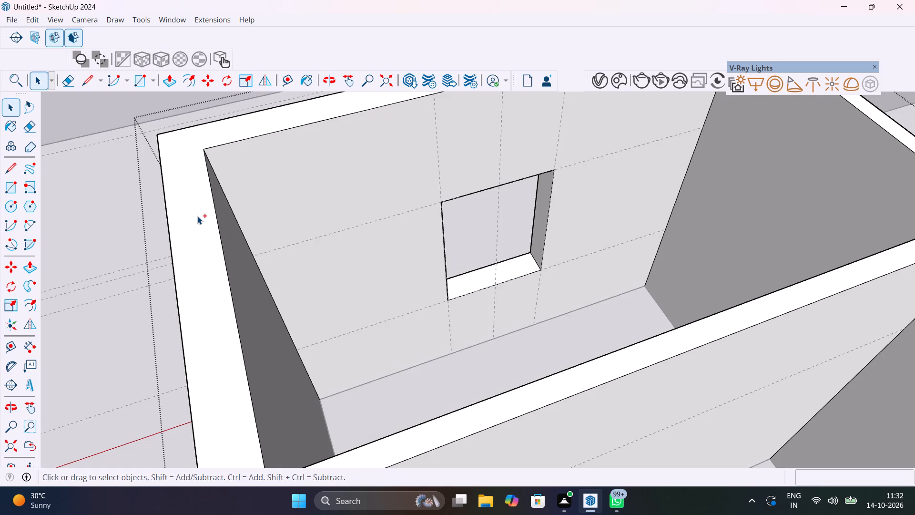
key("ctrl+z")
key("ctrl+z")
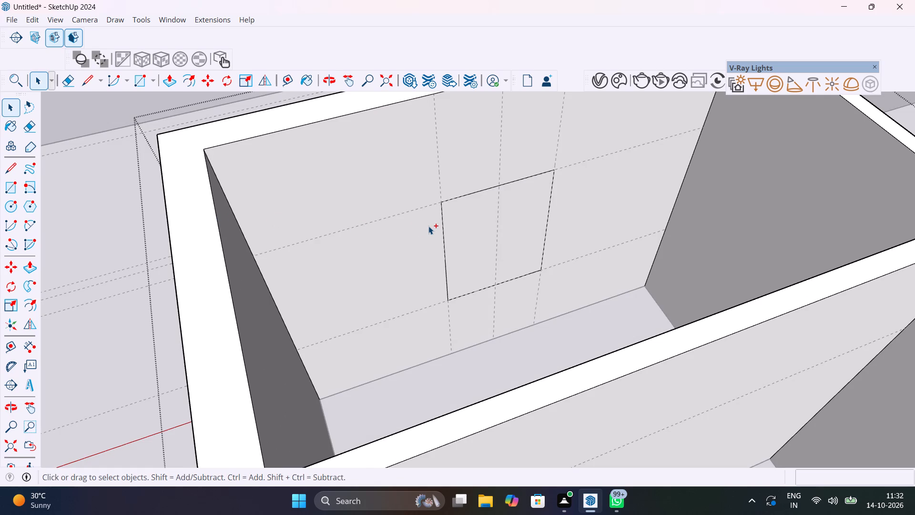
Undo the window rectangle, the horizontal guides and the outer vertical guides on the small room's end wall.
key("ctrl+z")
key("ctrl+z")
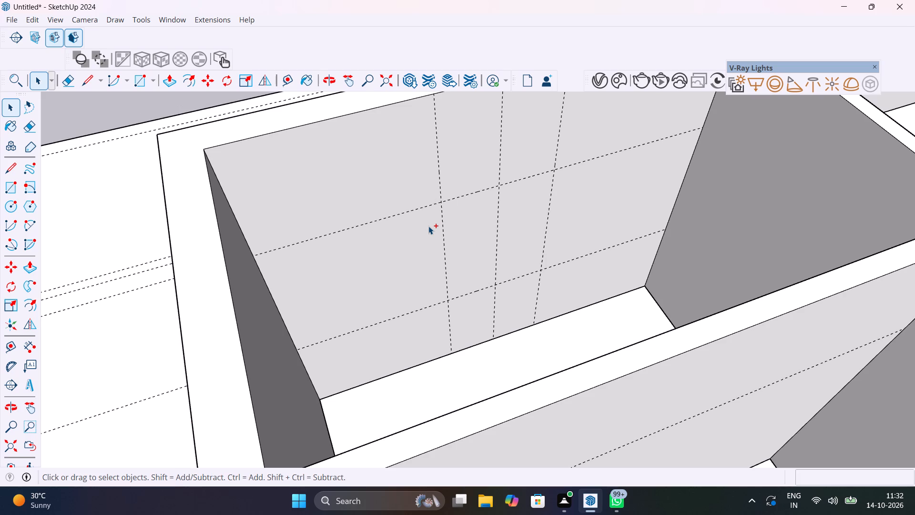
key("ctrl+z")
key("ctrl+z")
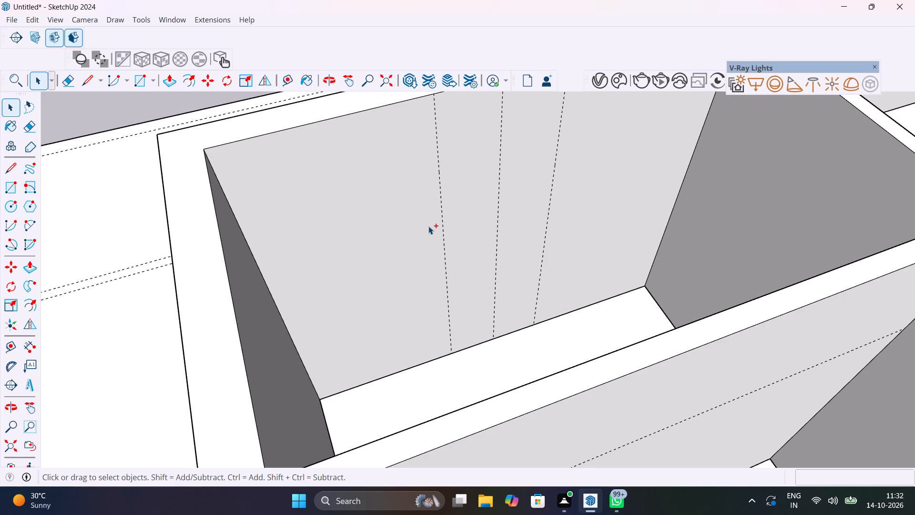
key("ctrl+z")
key("ctrl+z")
Add vertical guides 2' to each side of the centre guide on the small room's end wall.
key("t")
left_click_drag(498, 228, 509, 228)
type("2'")
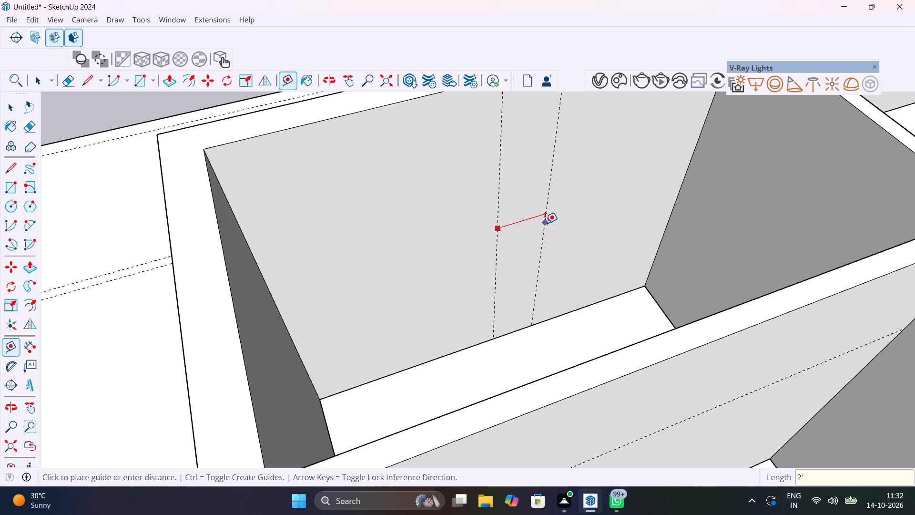
key("Return")
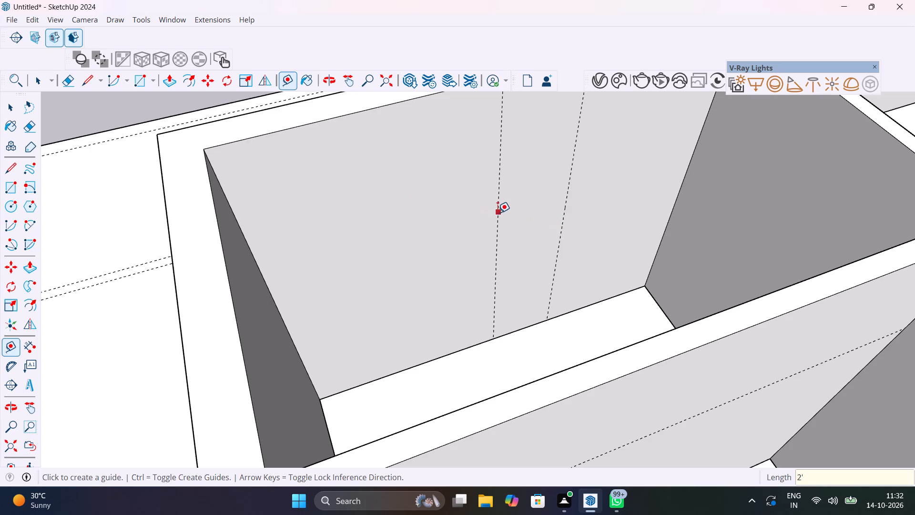
left_click(498, 213)
type("2'")
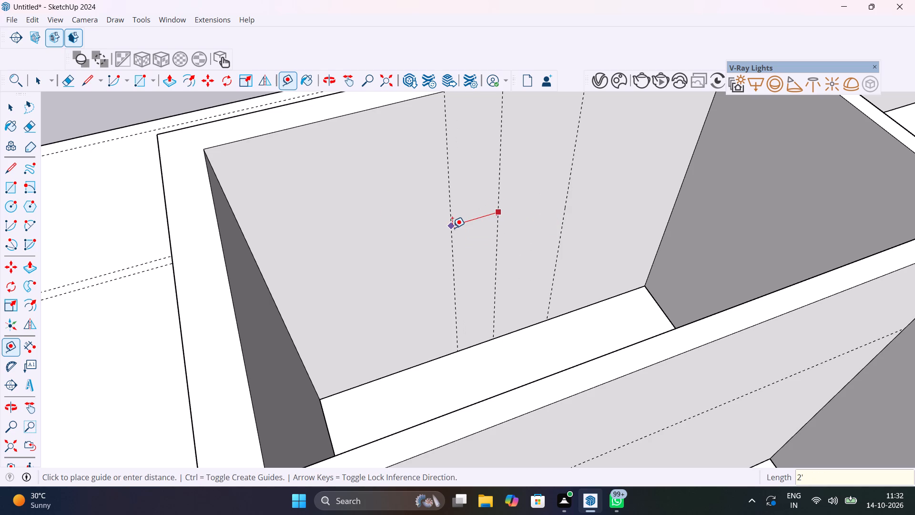
key("Return")
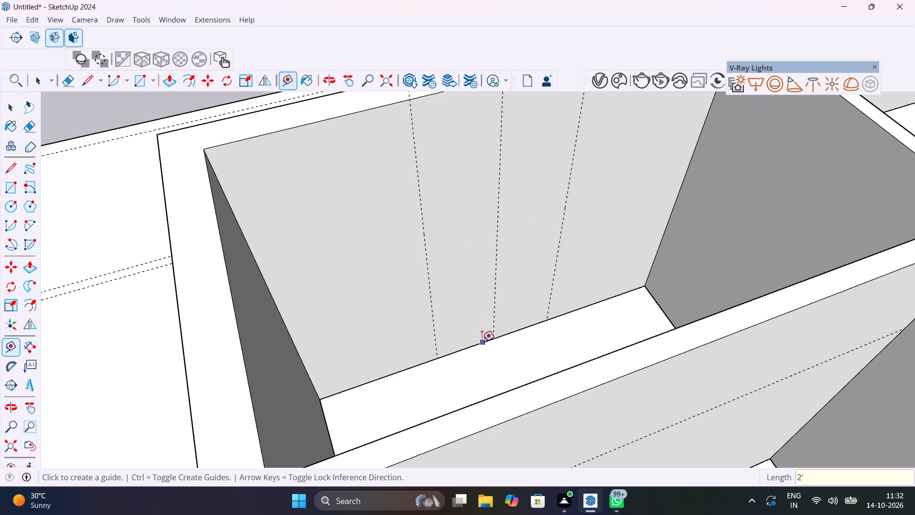
Add horizontal guides on the same wall face, one 3' above the base edge and another 4' above that.
left_click(481, 342)
type("3'")
key("Return")
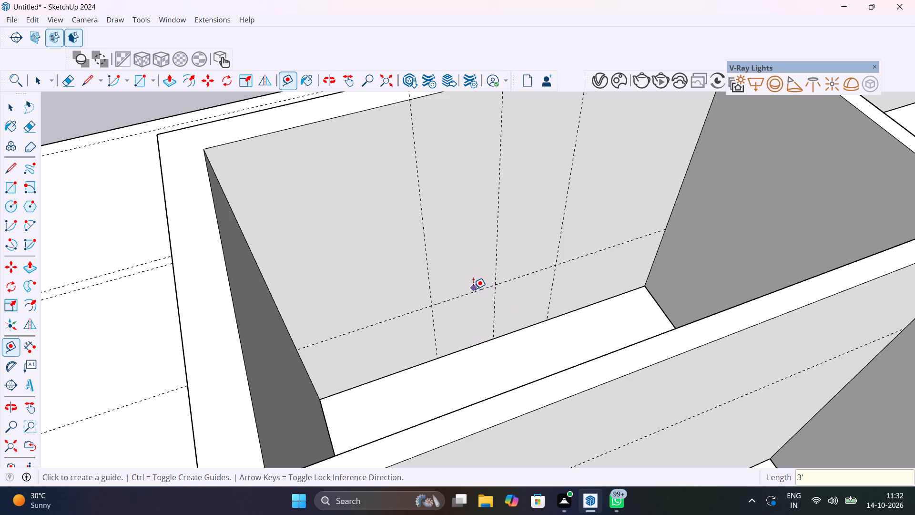
left_click(476, 290)
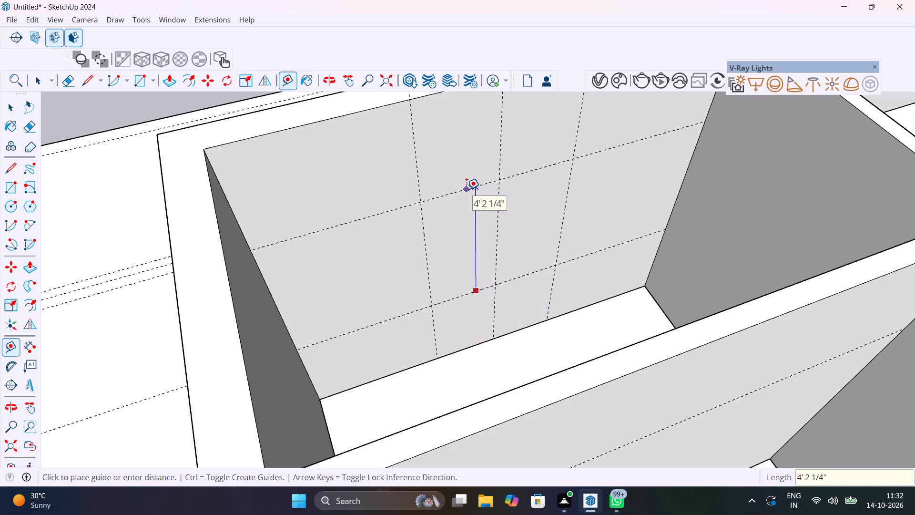
type("4'")
key("Return")
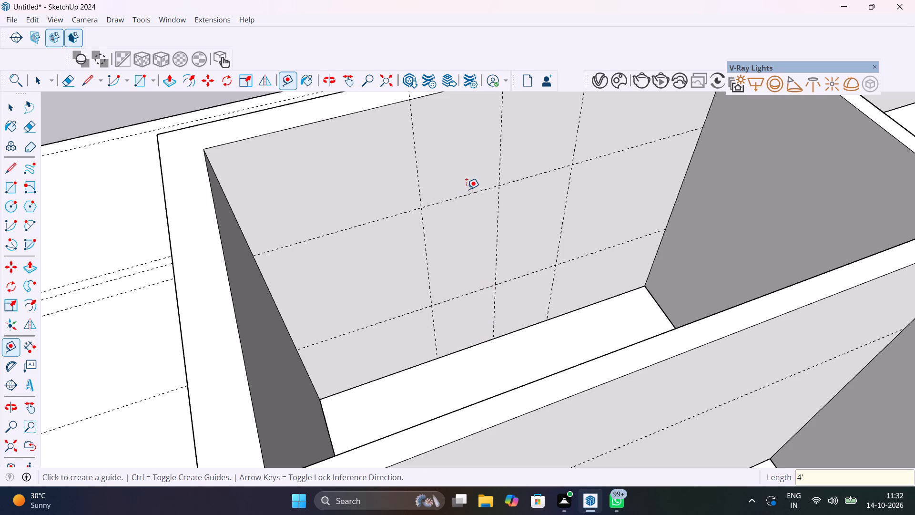
key("space")
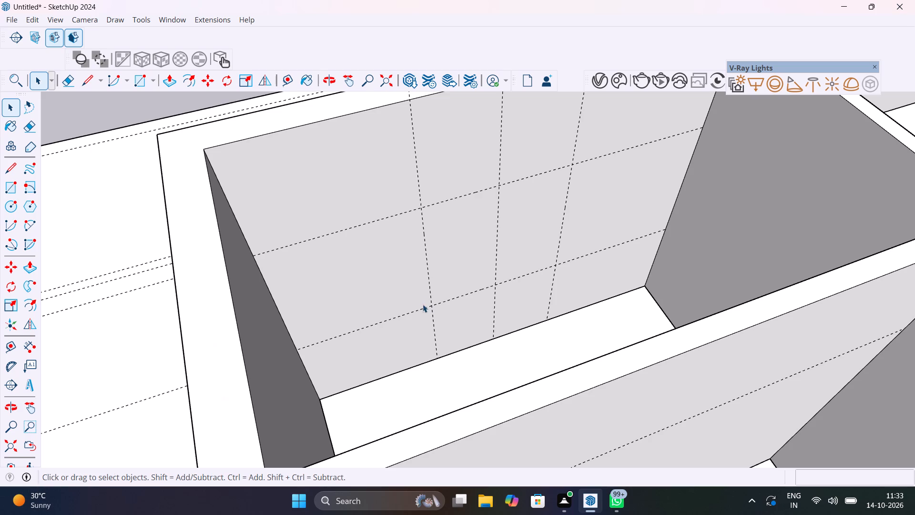
Inside that wall group, draw a 4' by 4' window rectangle between the outer guide intersections.
double_click(444, 236)
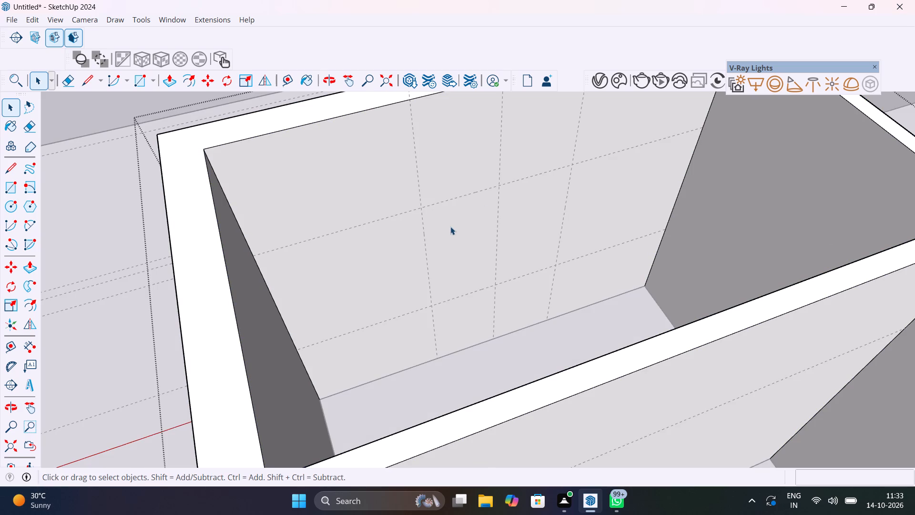
key("r")
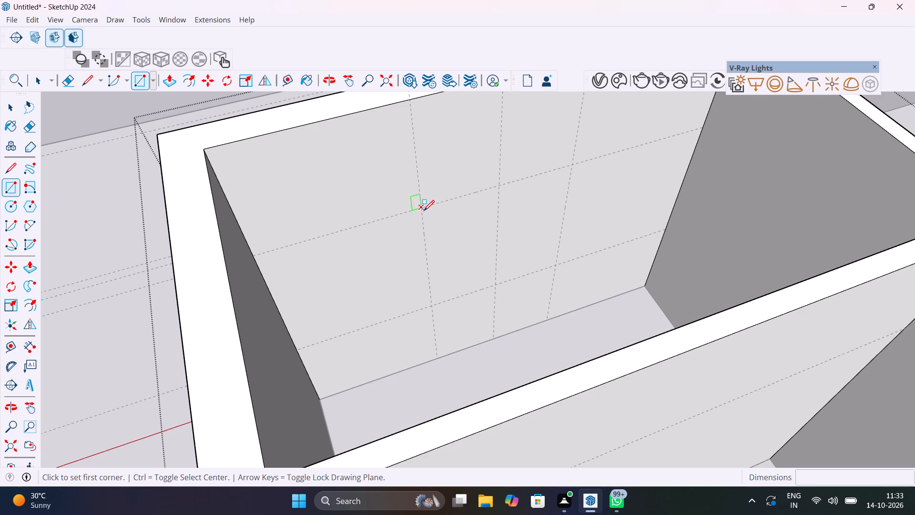
left_click(424, 211)
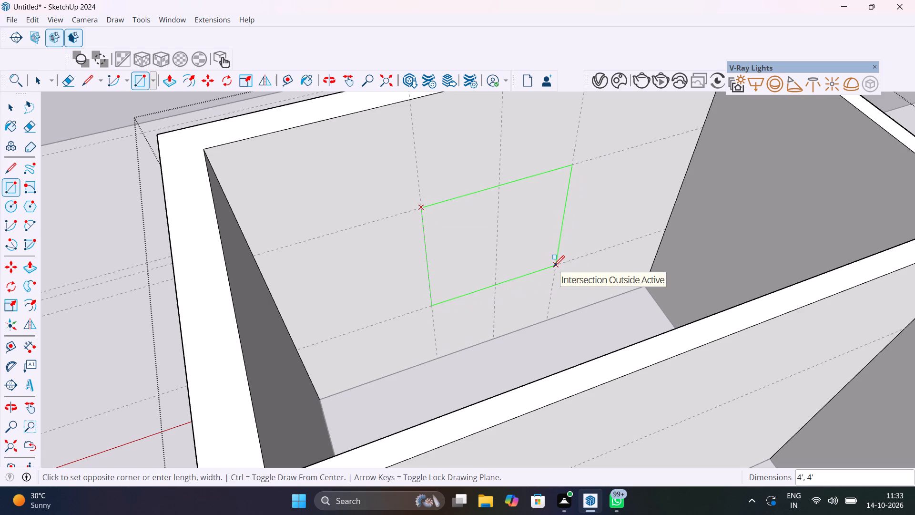
left_click(554, 266)
Push the window rectangle through the small room's end wall to cut the opening, and close the wall group.
key("p")
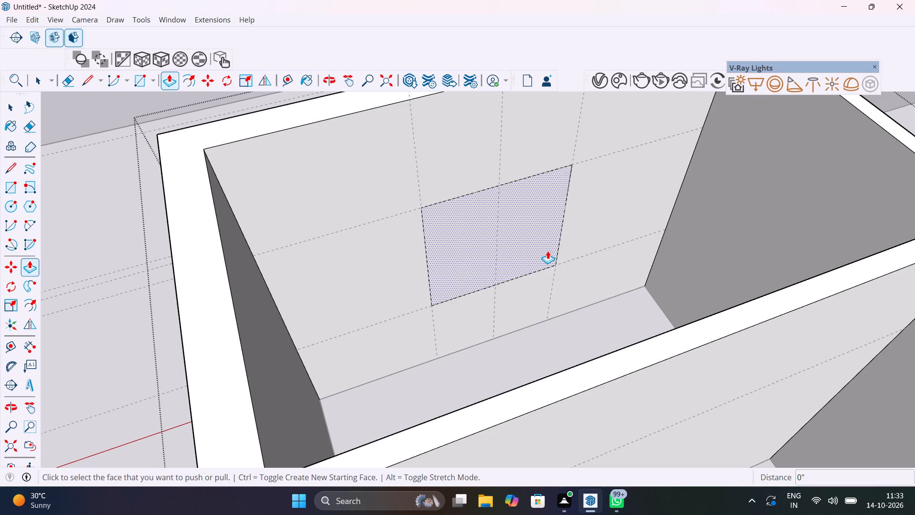
left_click(548, 251)
left_click(507, 227)
scroll(524, 254, "down", 13)
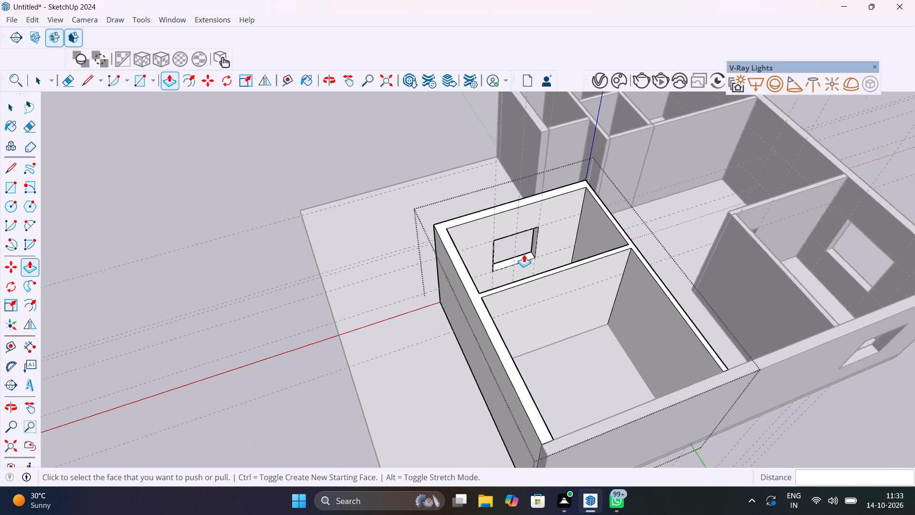
key("space")
left_click(404, 139)
Examine the new window opening from outside and review the remaining rooms of the house.
middle_click_drag(491, 306, 743, 230)
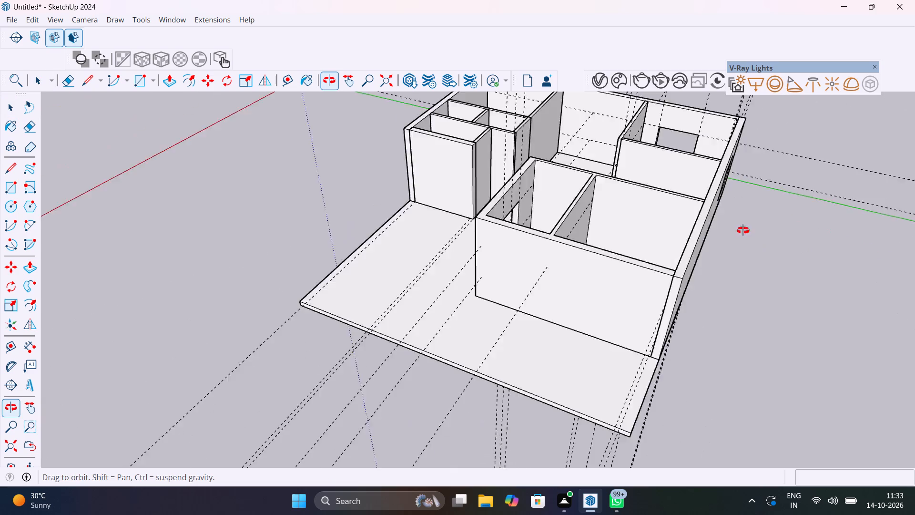
middle_click_drag(743, 230, 914, 197)
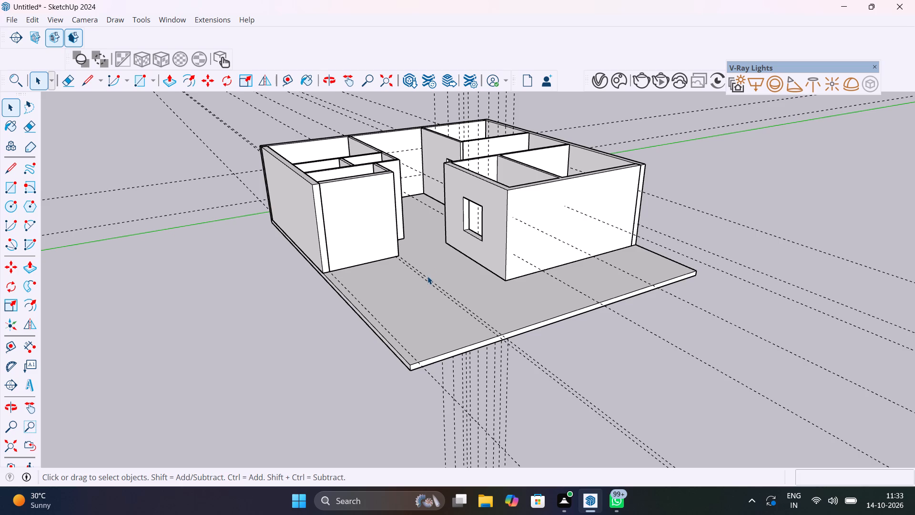
scroll(427, 276, "down", 5)
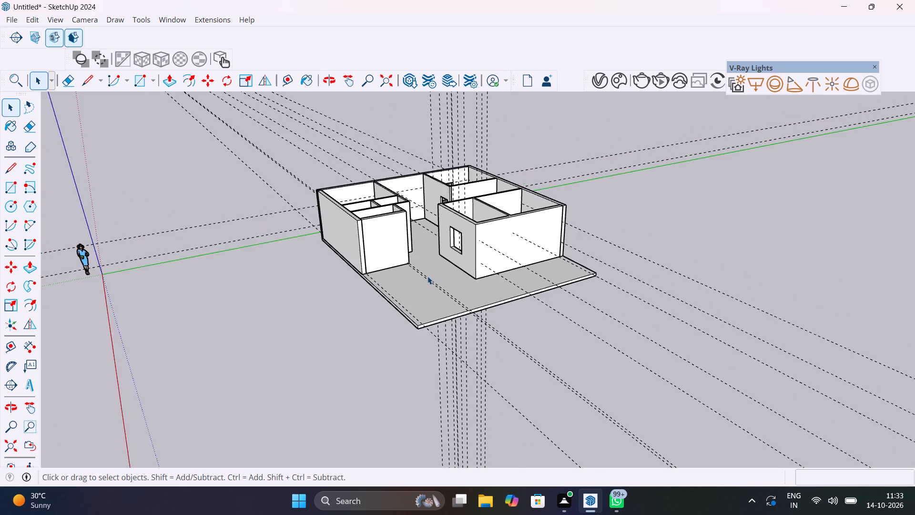
scroll(427, 276, "up", 5)
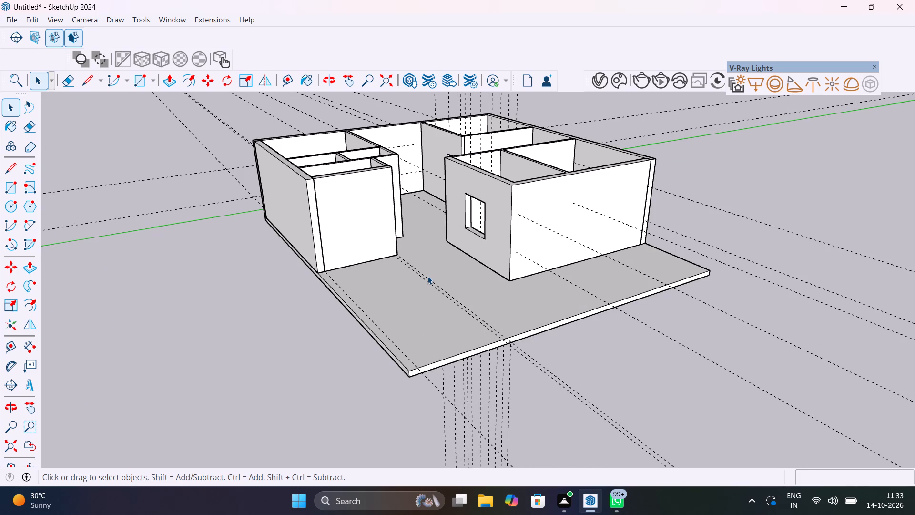
scroll(492, 174, "up", 3)
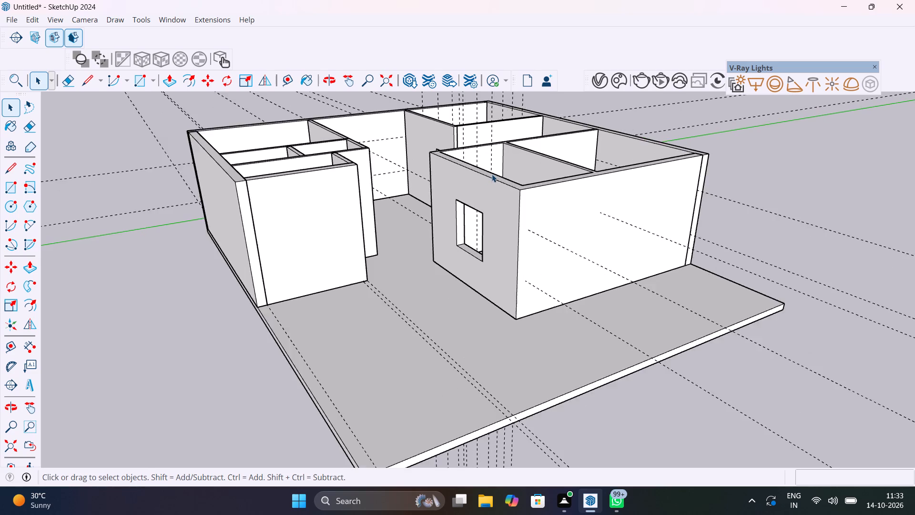
scroll(492, 174, "up", 5)
middle_click_drag(502, 242, 666, 316)
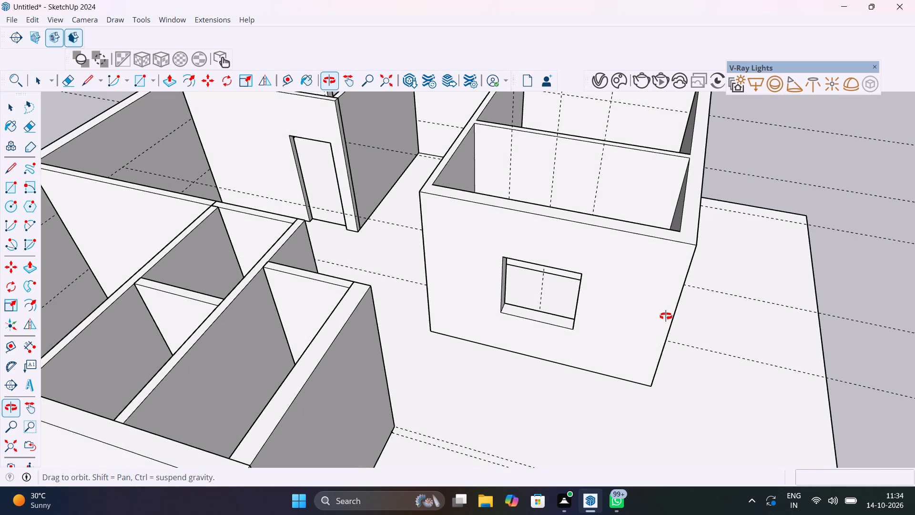
middle_click_drag(666, 316, 544, 358)
scroll(539, 344, "down", 7)
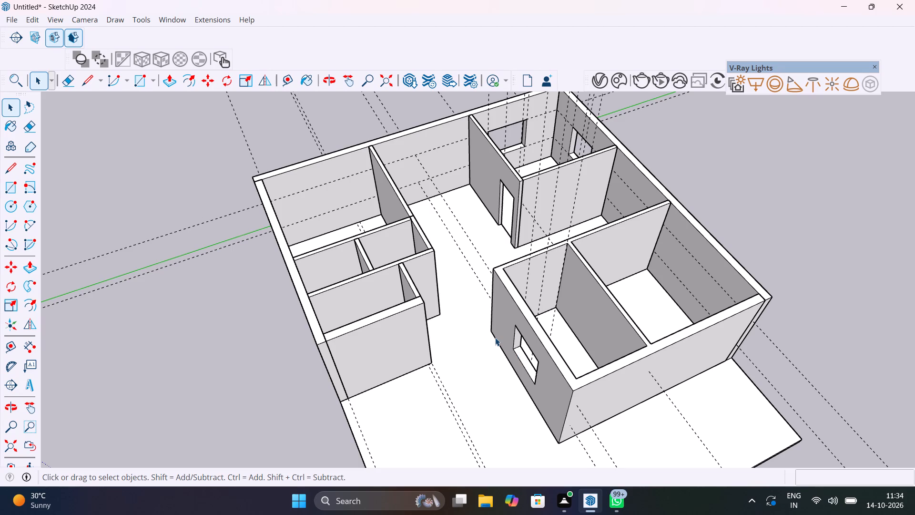
scroll(364, 170, "up", 3)
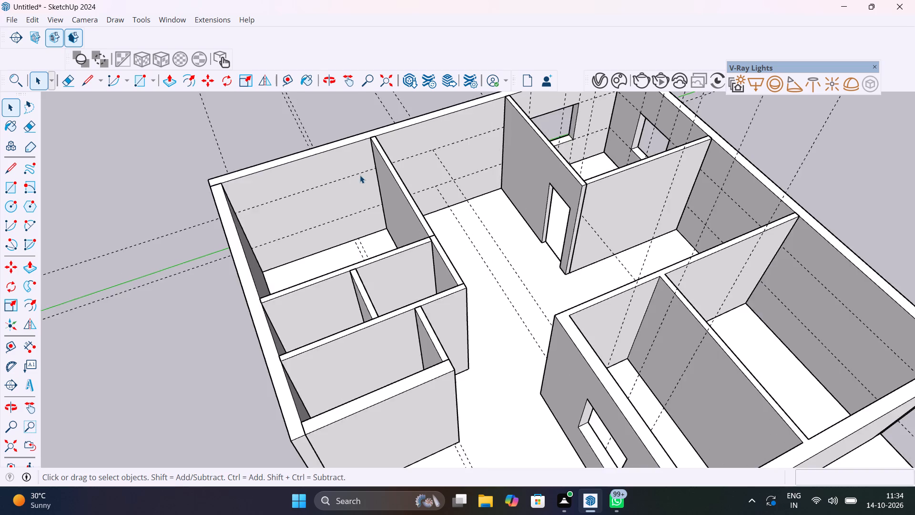
scroll(360, 175, "up", 5)
scroll(353, 177, "down", 13)
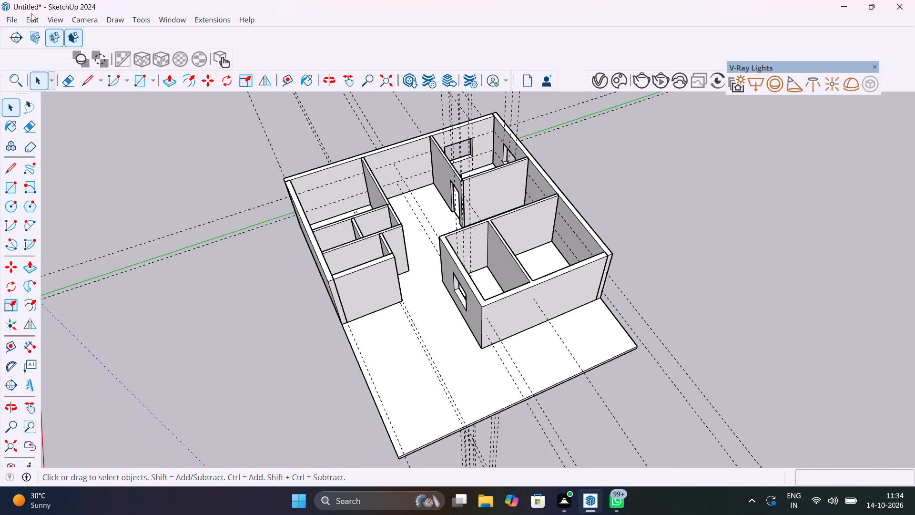
Delete all guides from the model.
left_click(36, 18)
left_click(73, 143)
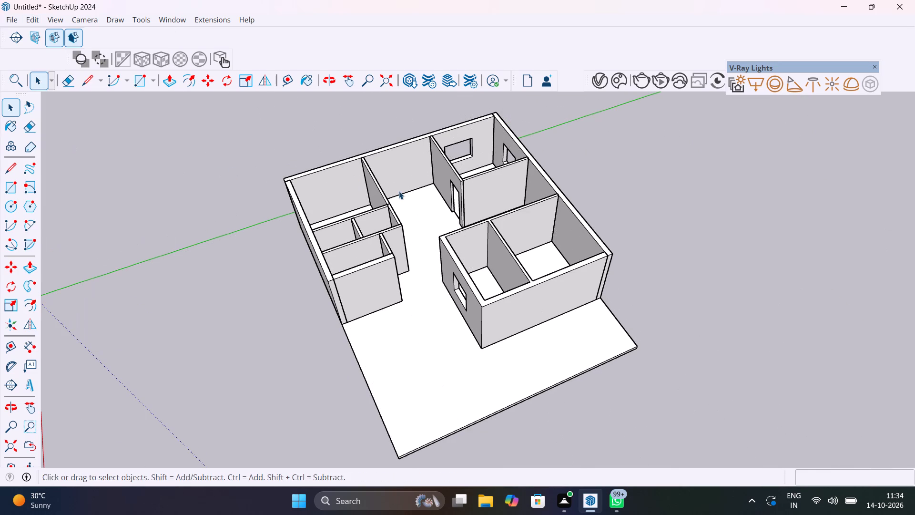
On the corner room's floor, add a guide 2' in from the outer side wall and another 1' beyond it.
scroll(314, 193, "up", 9)
middle_click_drag(347, 225, 358, 231)
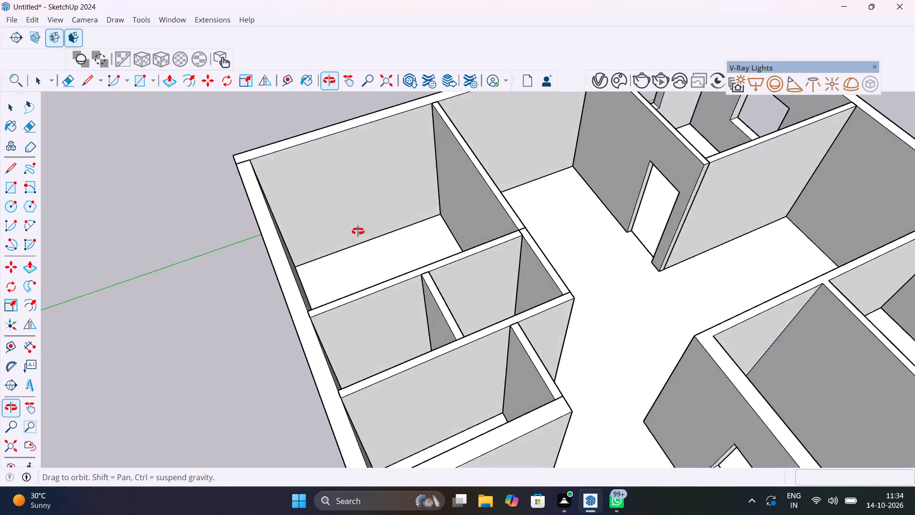
middle_click_drag(358, 231, 395, 196)
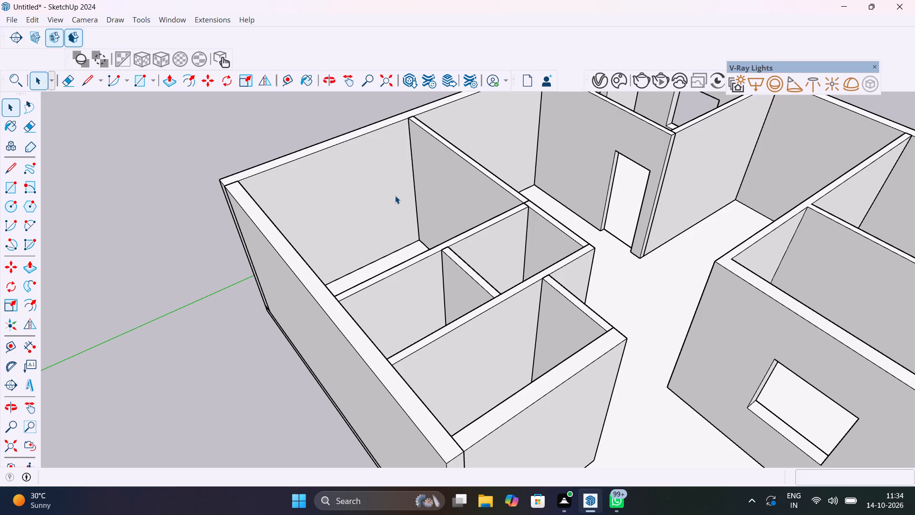
scroll(295, 224, "up", 4)
middle_click_drag(292, 227, 214, 251)
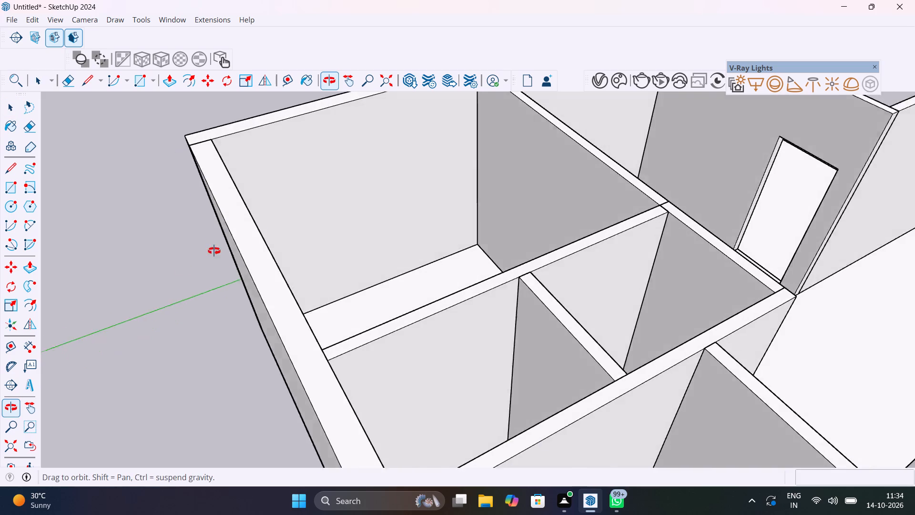
middle_click_drag(214, 251, 228, 305)
key("t")
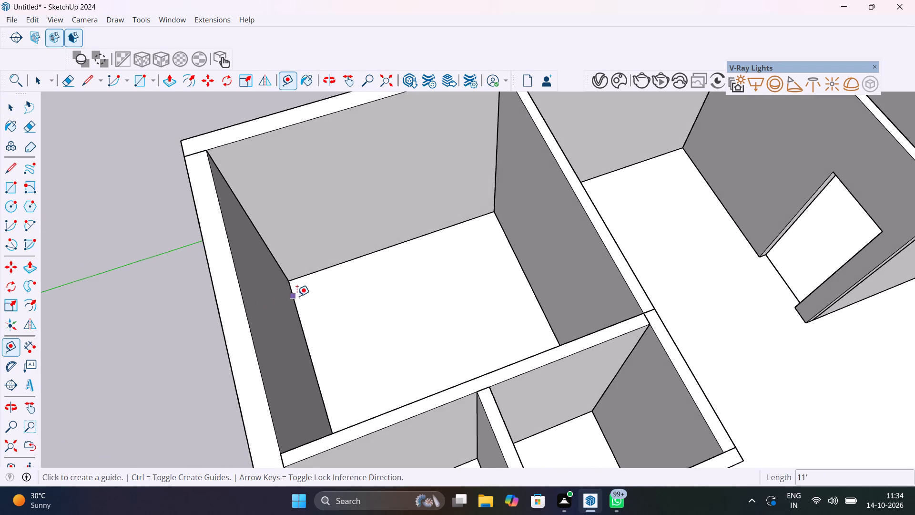
left_click(291, 299)
type("2'")
key("Return")
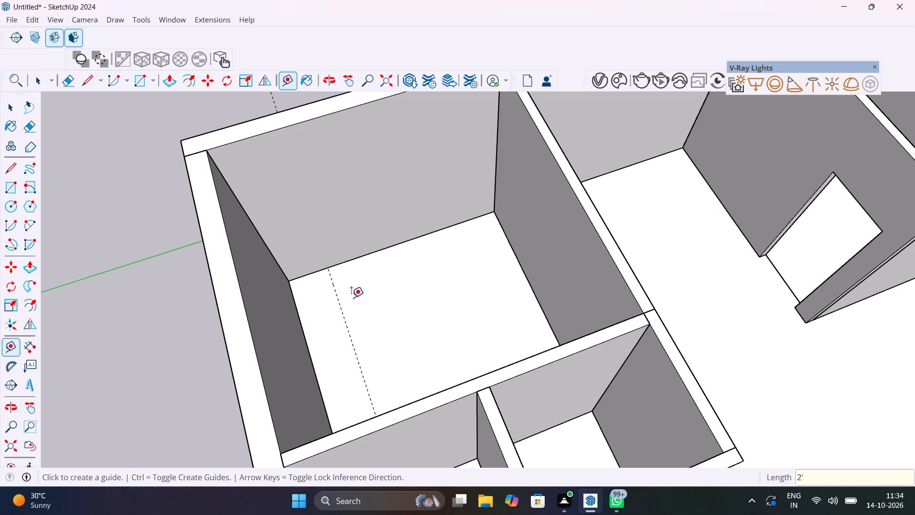
left_click(340, 311)
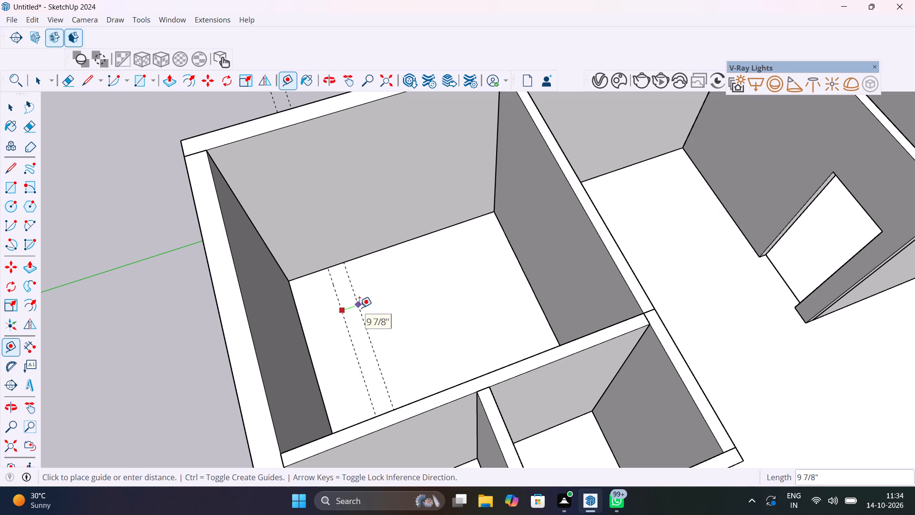
type("1'")
key("Return")
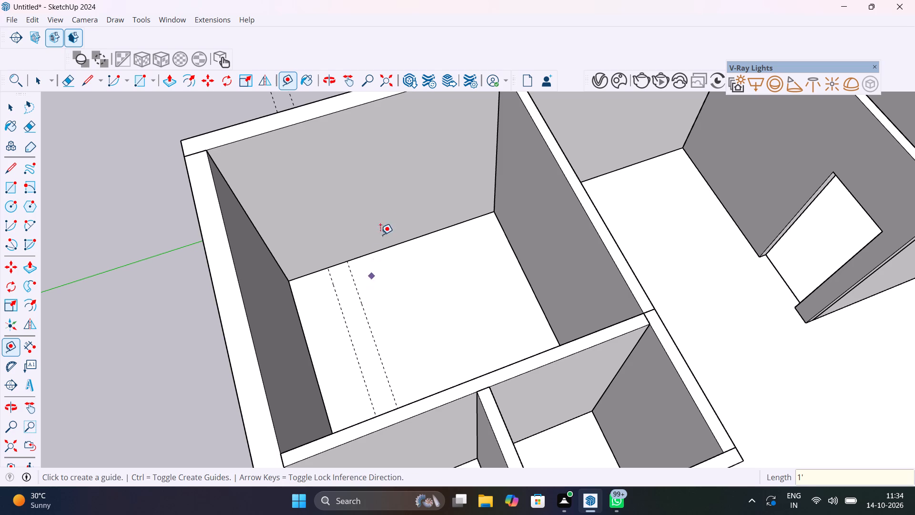
On the corner room's floor, add a guide 2' in from the partition wall opposite the outer side wall.
left_click(504, 232)
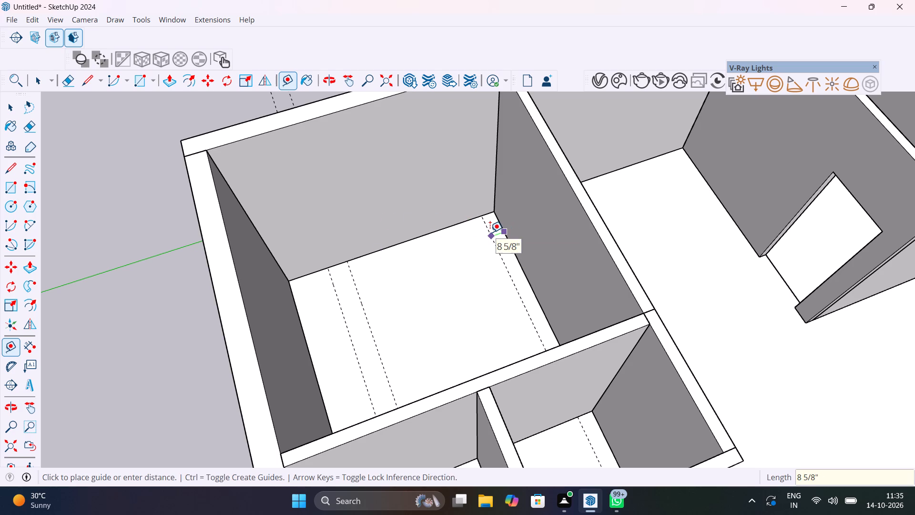
type("1'")
key("Return")
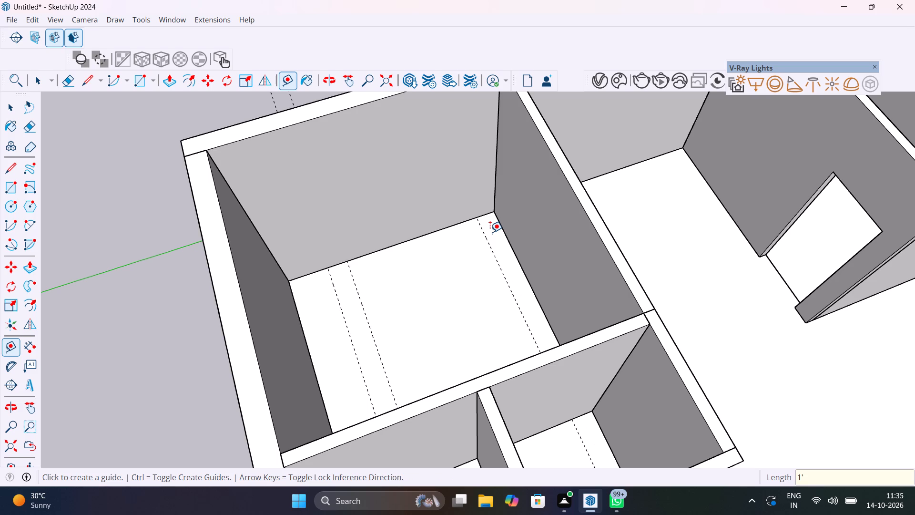
type("2'")
key("Return")
Add a horizontal guide on the corner room's end wall, 3' above the floor edge.
left_click(425, 234)
type("3'")
key("Return")
Add two vertical guides on the corner room's end wall: one 2' from the partition, the other 6' beyond it at the floor guide.
scroll(424, 187, "up", 1)
scroll(425, 214, "down", 3)
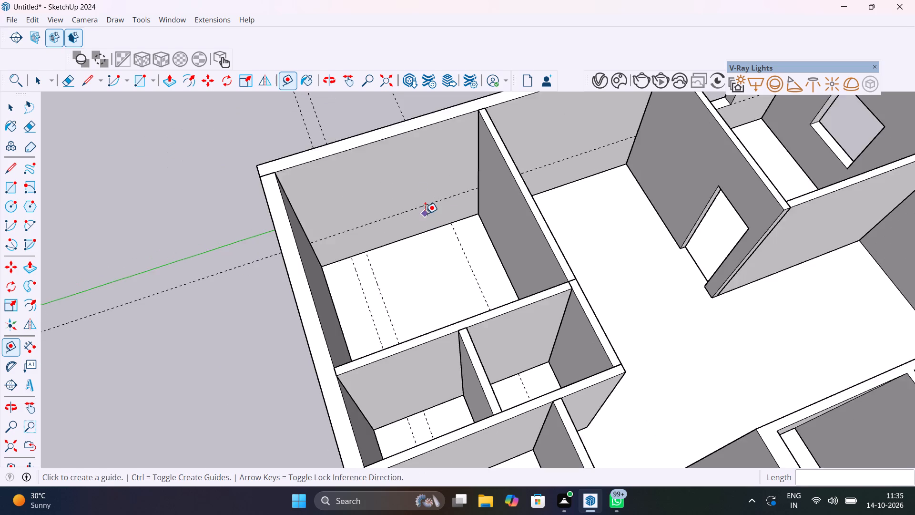
scroll(425, 214, "down", 2)
middle_click_drag(423, 214, 425, 154)
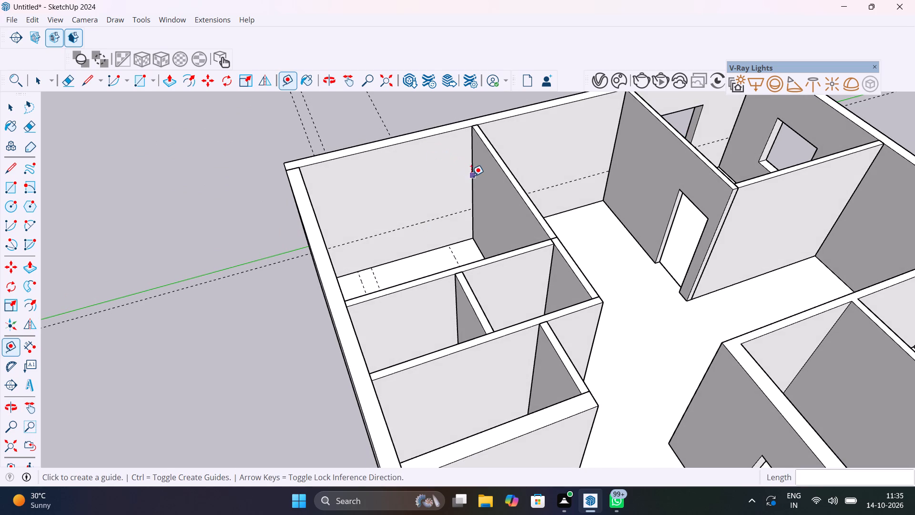
left_click(473, 176)
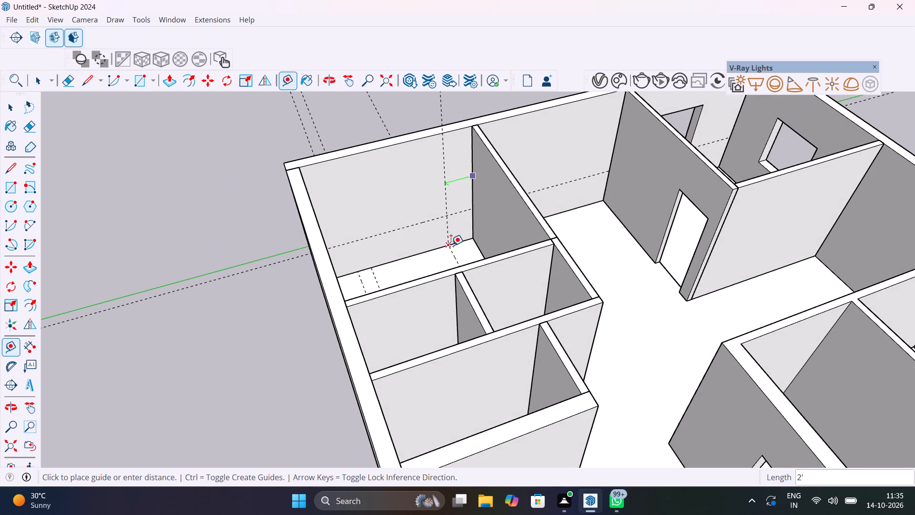
left_click(451, 246)
left_click(450, 229)
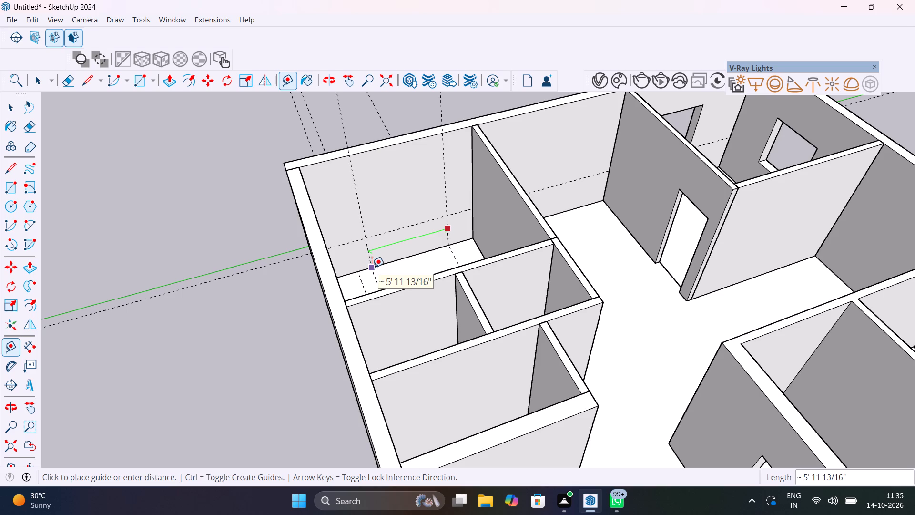
scroll(372, 266, "up", 10)
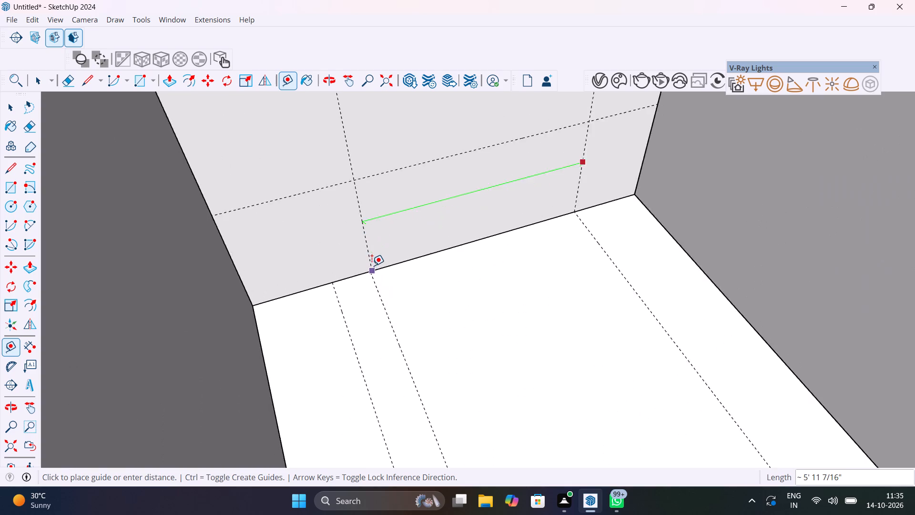
scroll(372, 266, "up", 4)
left_click(370, 275)
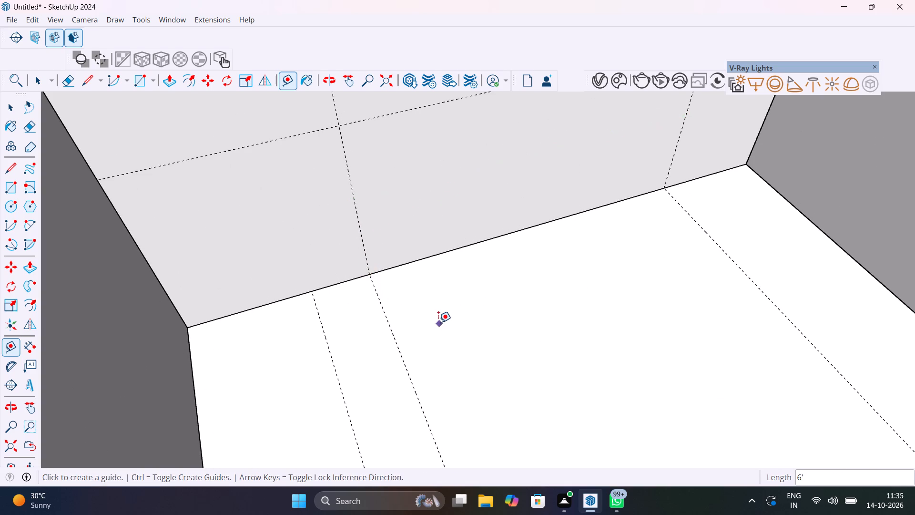
Check the spacing between the two vertical guides on the end wall with the Dimension tool, without placing a dimension.
scroll(438, 322, "down", 14)
key("space")
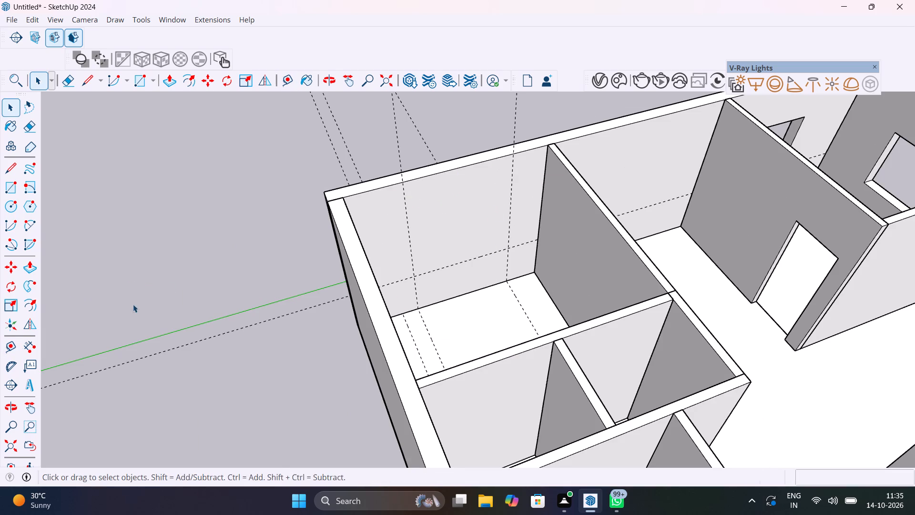
left_click(33, 342)
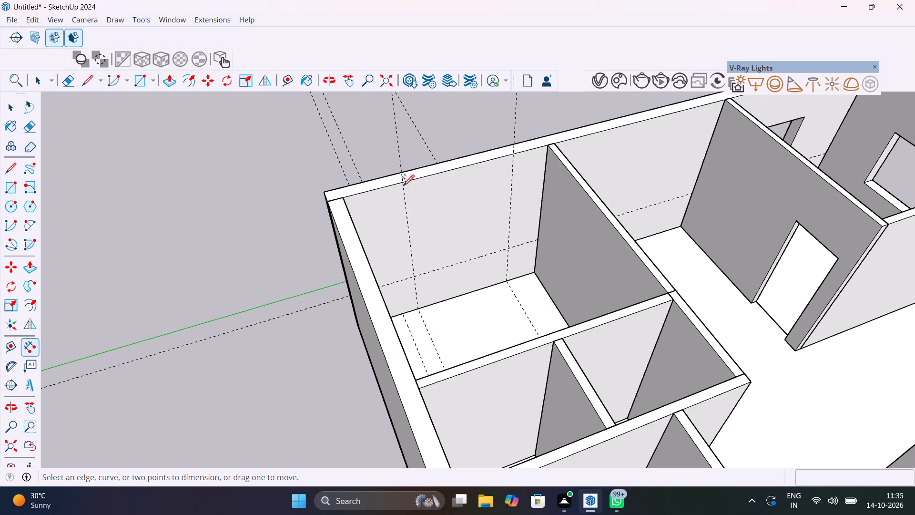
left_click(403, 181)
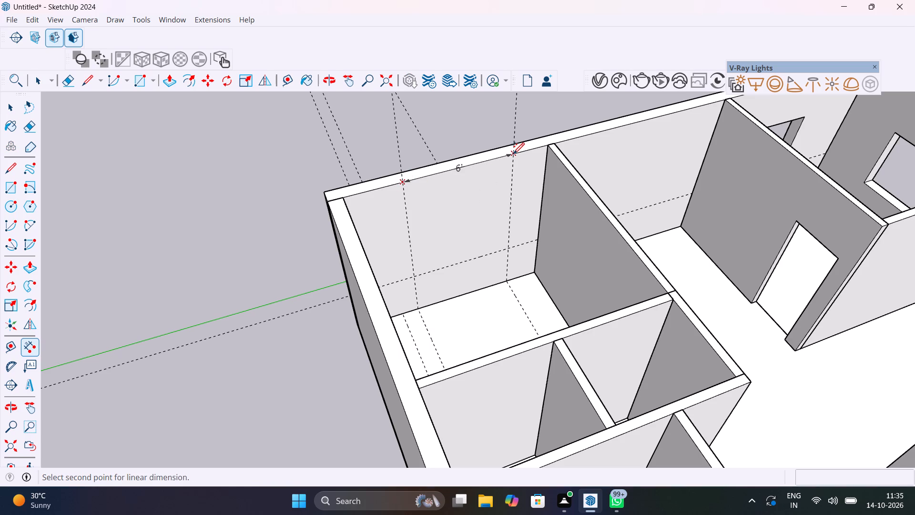
key("Escape")
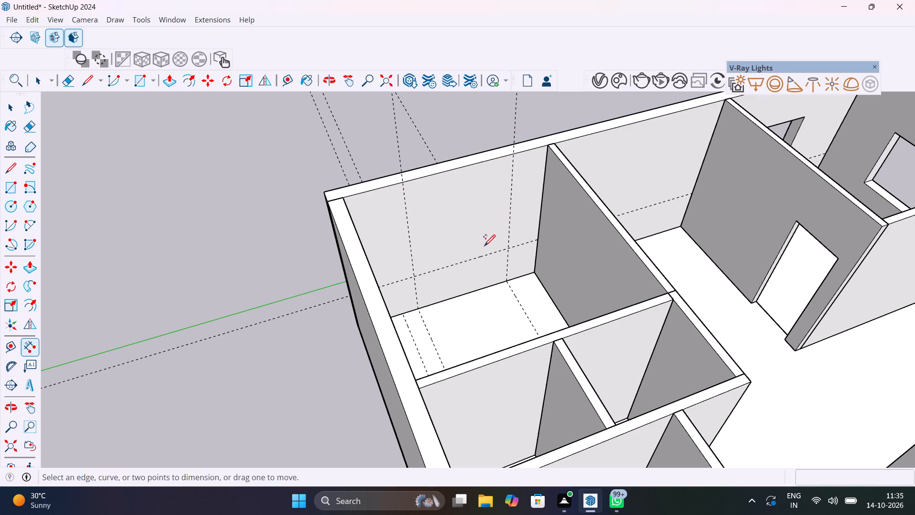
key("space")
Add a second horizontal guide on the end wall, 4' above the lower horizontal guide.
type("t")
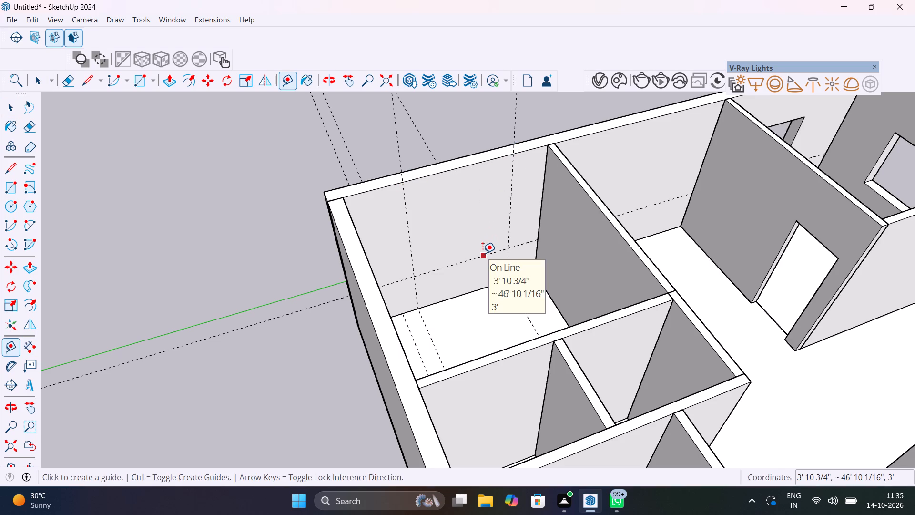
left_click(483, 253)
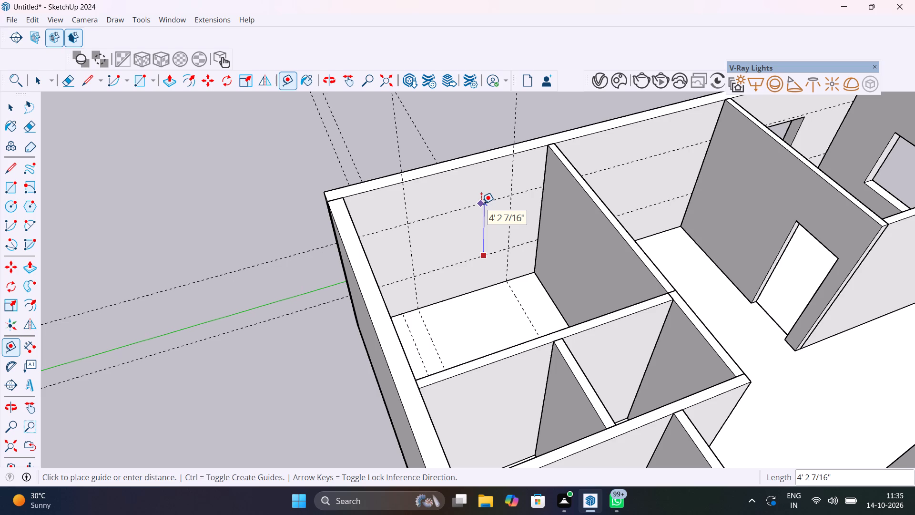
type("4'")
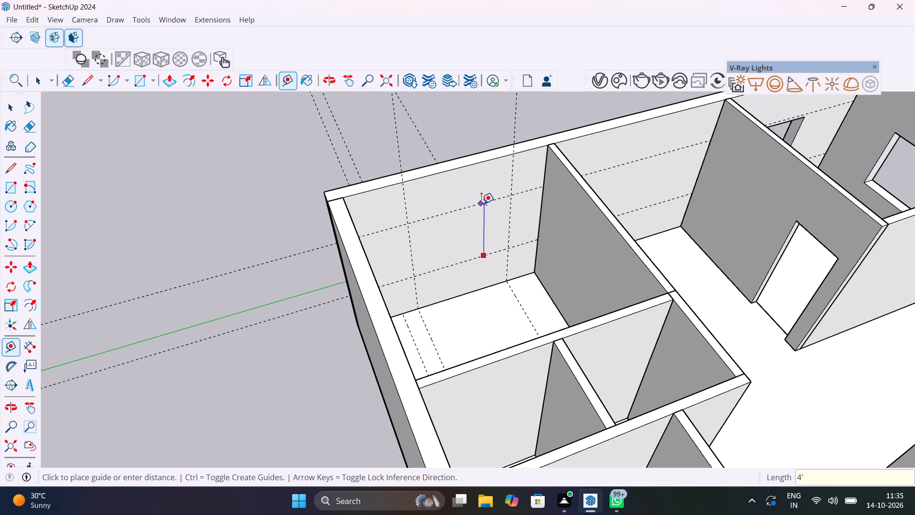
key("Return")
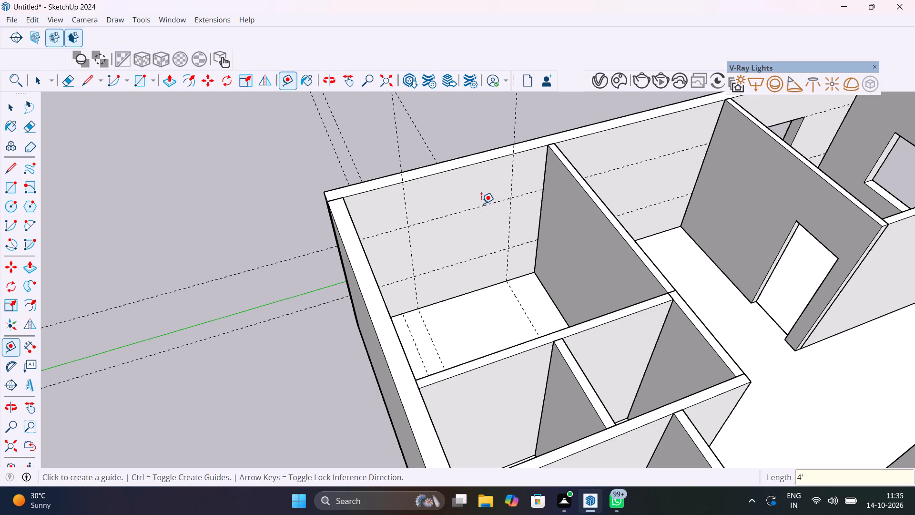
Open the end wall group and draw a 4' by 6' window rectangle between the guide intersections in the corner room.
key("space")
left_click(481, 204)
double_click(493, 229)
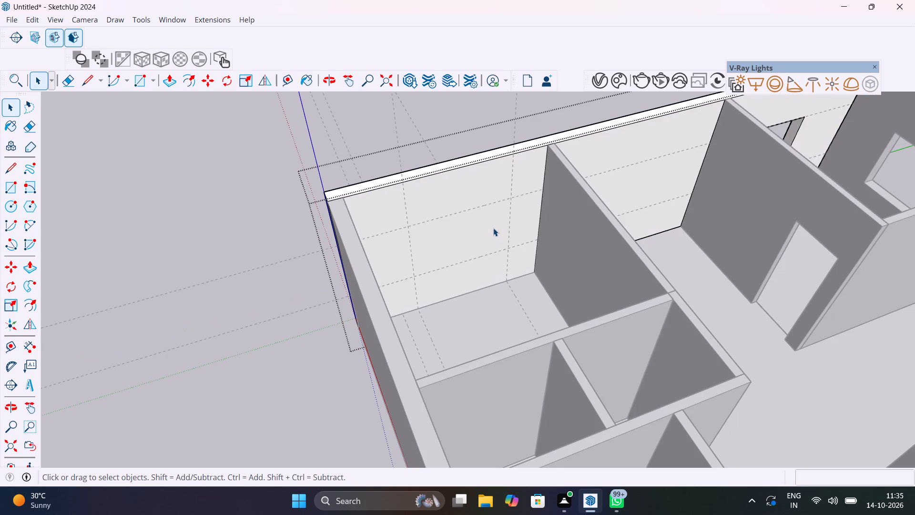
key("r")
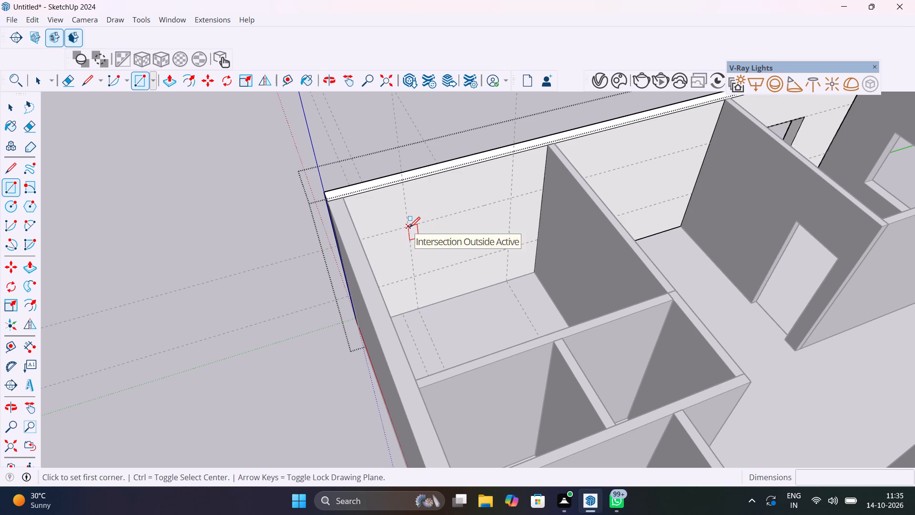
left_click(409, 227)
left_click(508, 250)
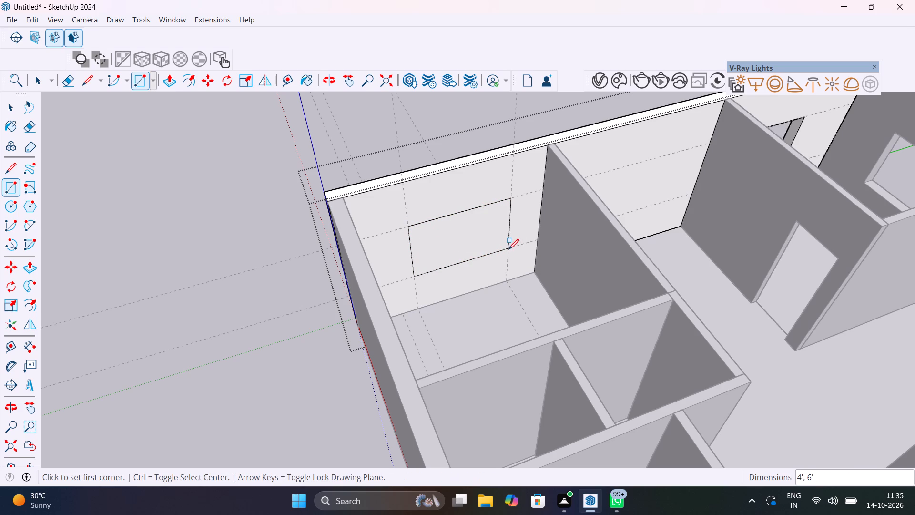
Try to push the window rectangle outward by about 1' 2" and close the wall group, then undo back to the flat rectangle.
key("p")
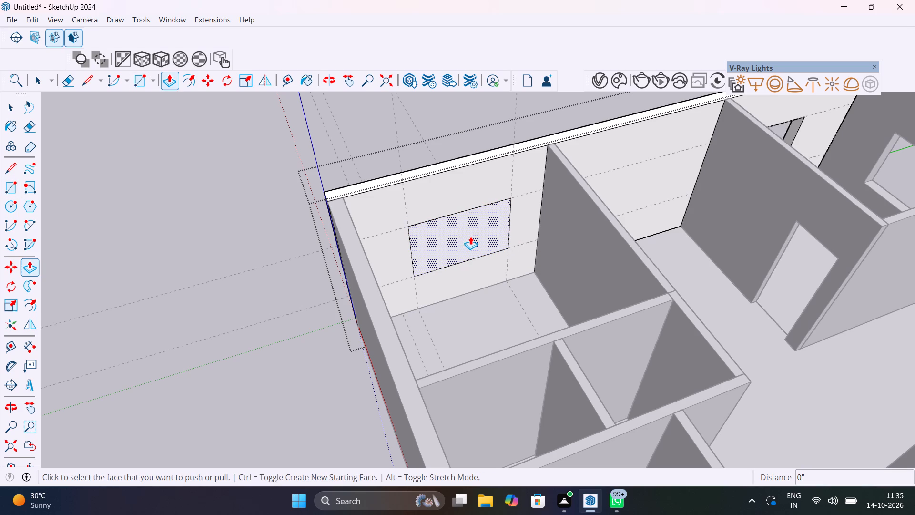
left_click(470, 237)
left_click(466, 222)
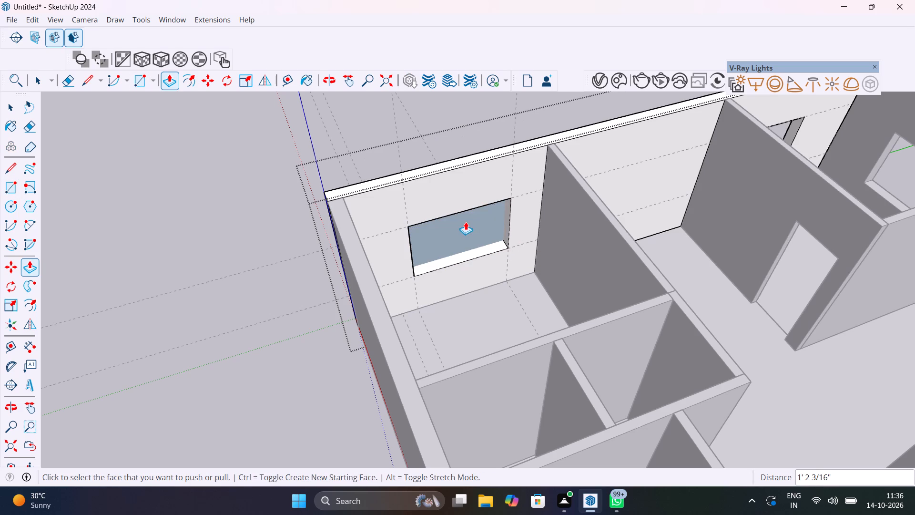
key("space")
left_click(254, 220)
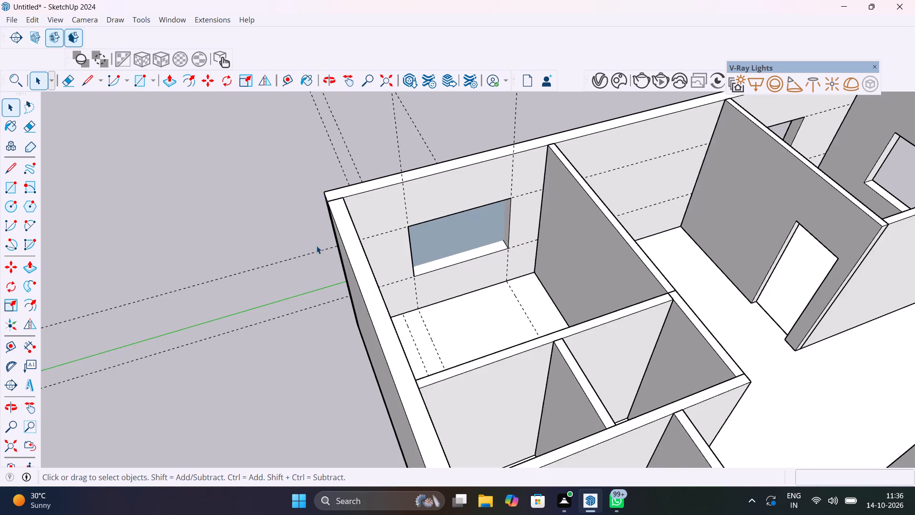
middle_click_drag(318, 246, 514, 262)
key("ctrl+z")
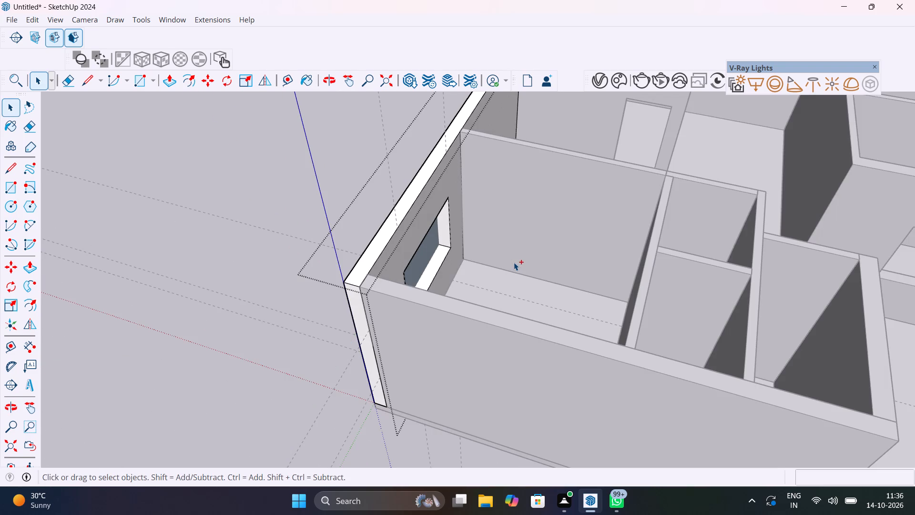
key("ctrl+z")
Push the window rectangle 9" through the corner room's end wall to cut the opening, and close the wall group.
middle_click_drag(395, 249, 299, 246)
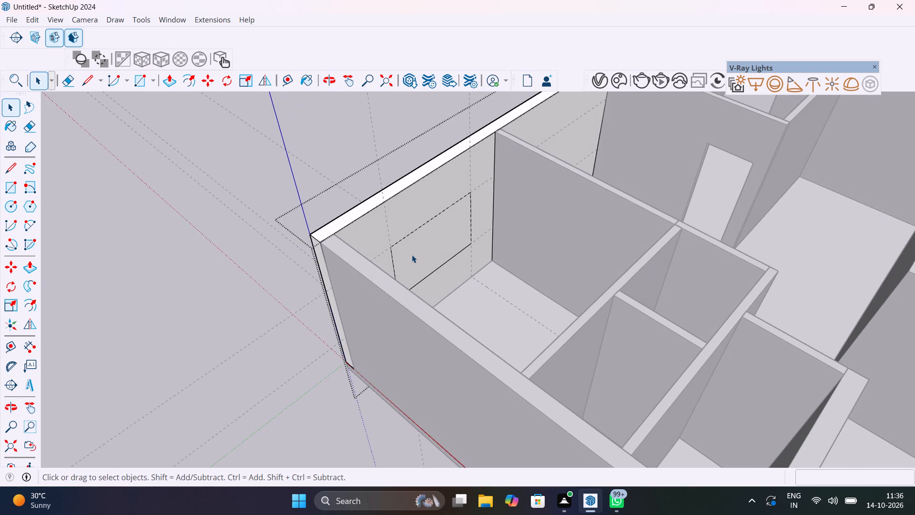
left_click(417, 256)
key("p")
left_click(426, 257)
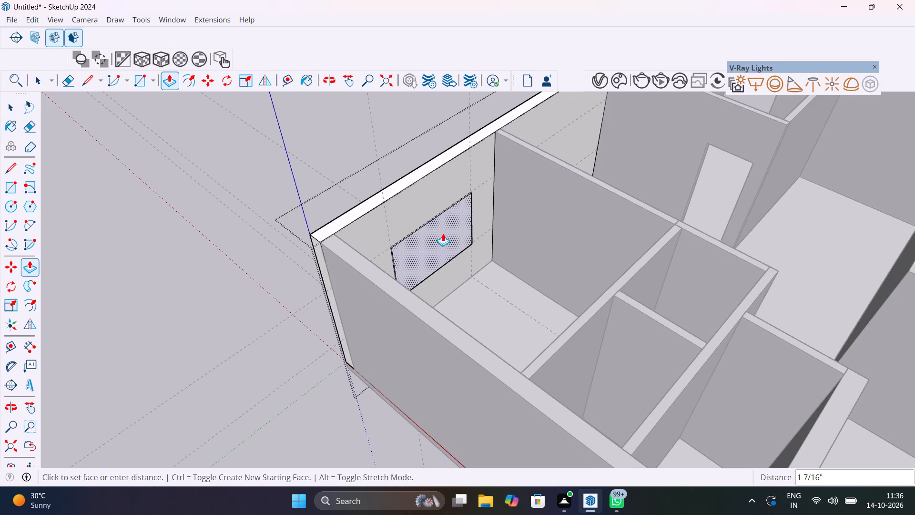
scroll(413, 244, "up", 5)
middle_click_drag(407, 243, 234, 191)
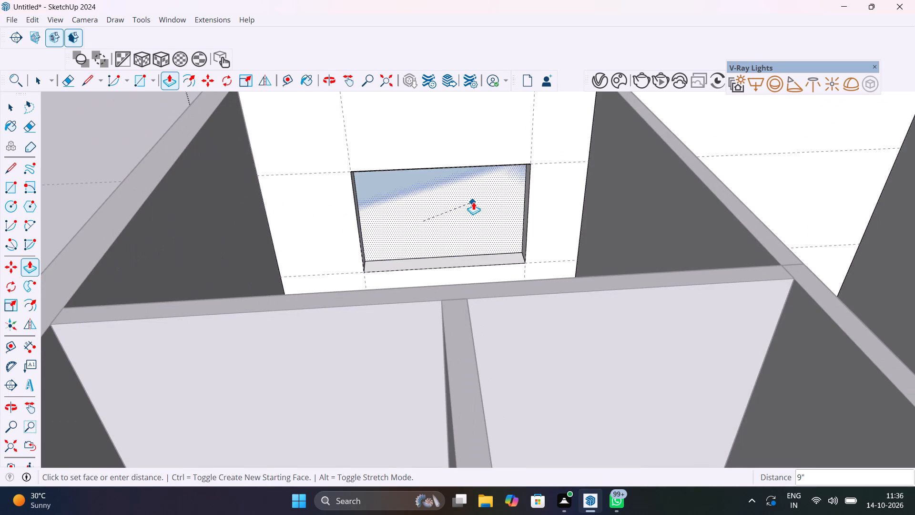
left_click(473, 202)
scroll(490, 232, "down", 12)
key("space")
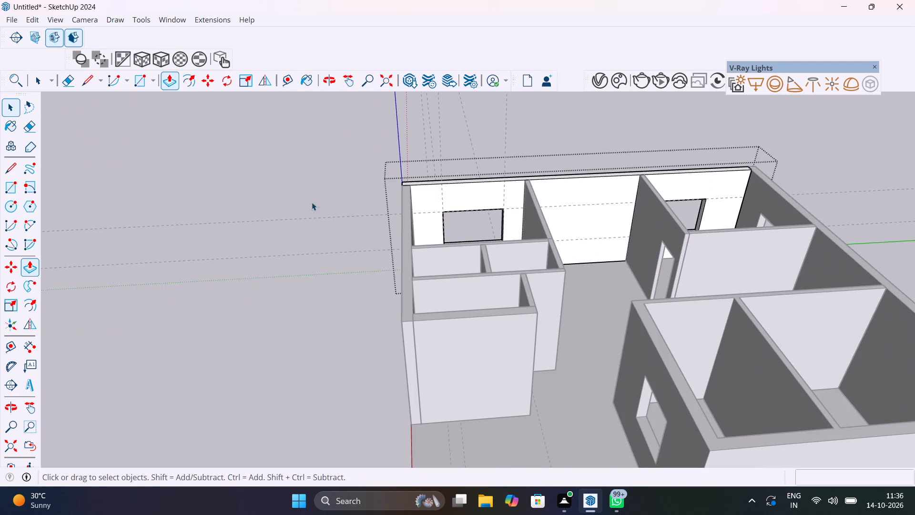
left_click(310, 166)
In the adjacent middle space, add a vertical guide on the end wall 2' in from the partition containing the doorway.
scroll(601, 250, "up", 4)
middle_click_drag(590, 258, 536, 296)
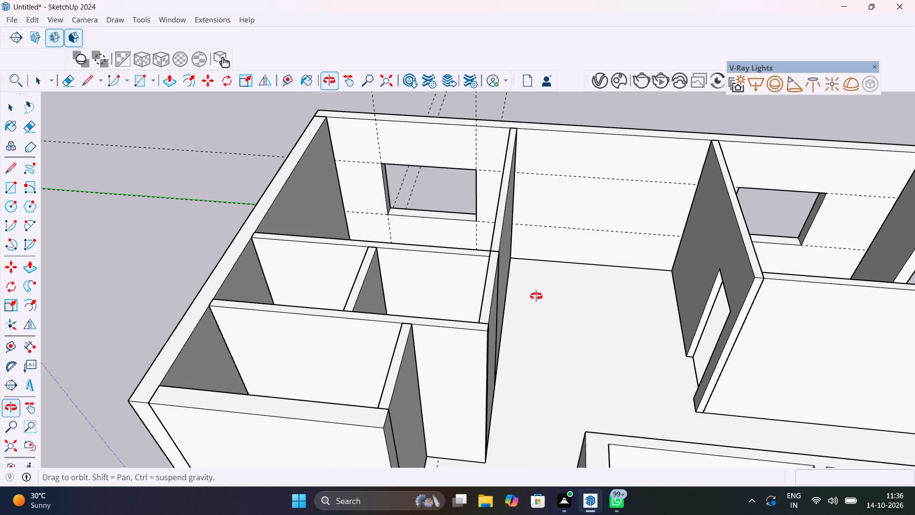
middle_click_drag(536, 296, 522, 303)
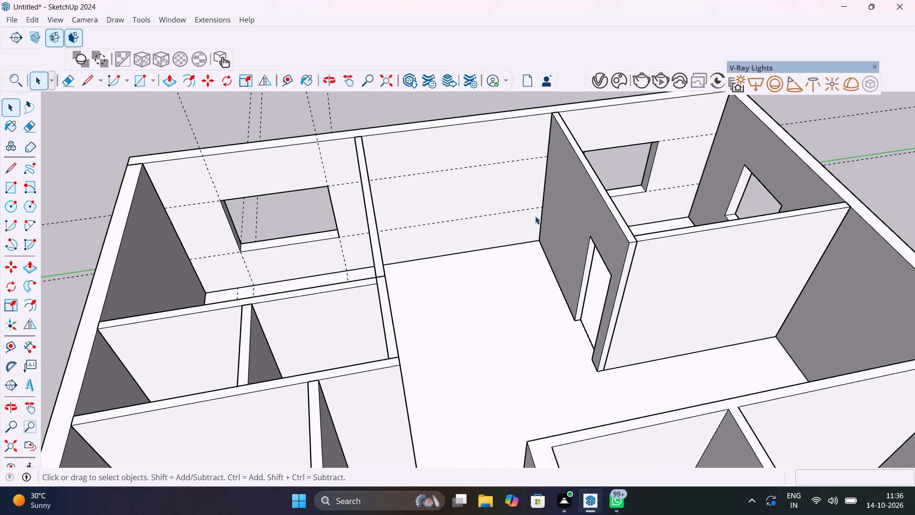
scroll(542, 209, "up", 4)
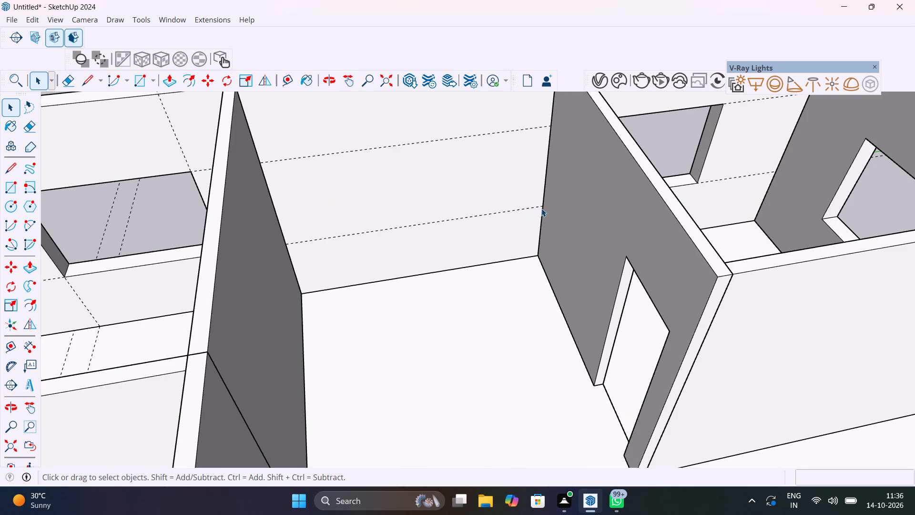
key("t")
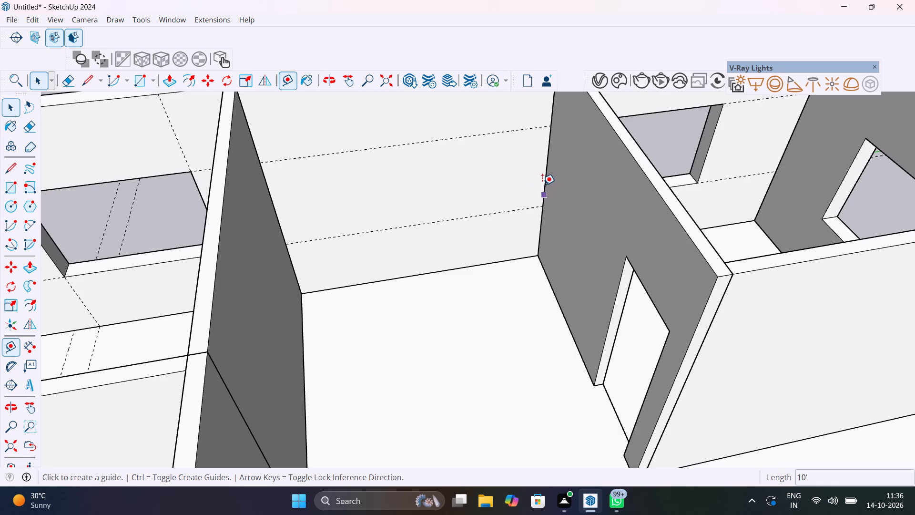
left_click(544, 175)
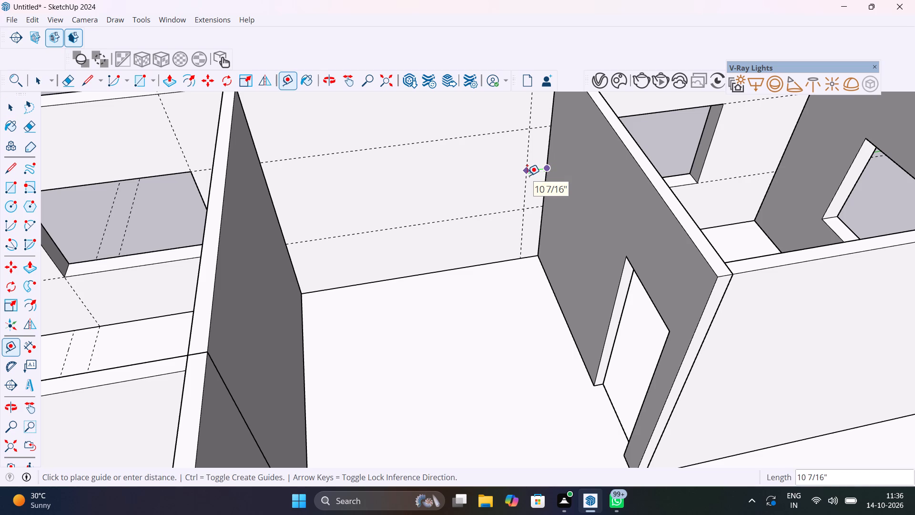
type("2'")
key("Return")
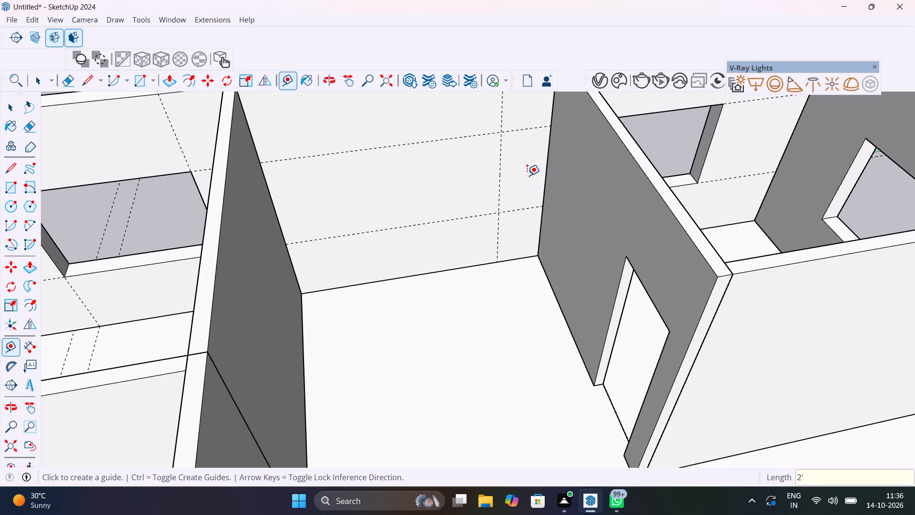
Add a second vertical guide on the middle space's end wall, 6' from the 2' guide.
scroll(527, 175, "down", 5)
left_click(512, 170)
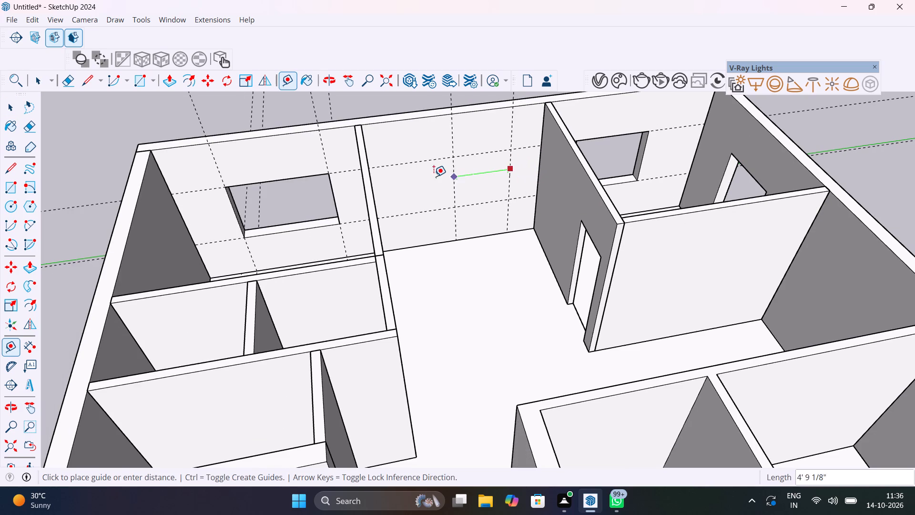
type("6'")
key("Return")
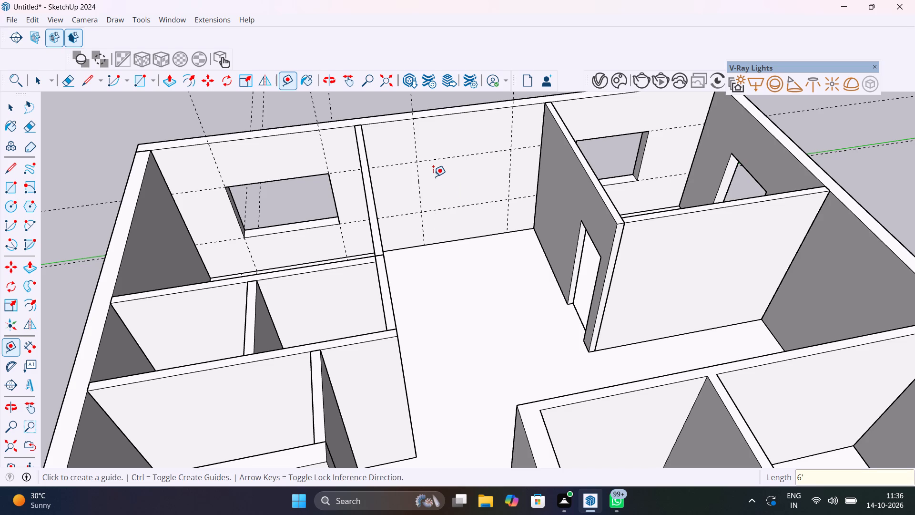
Measure along the floor edge from the middle space's far corner to the nearest vertical guide on the end wall.
scroll(410, 257, "down", 1)
middle_click_drag(409, 257, 268, 237)
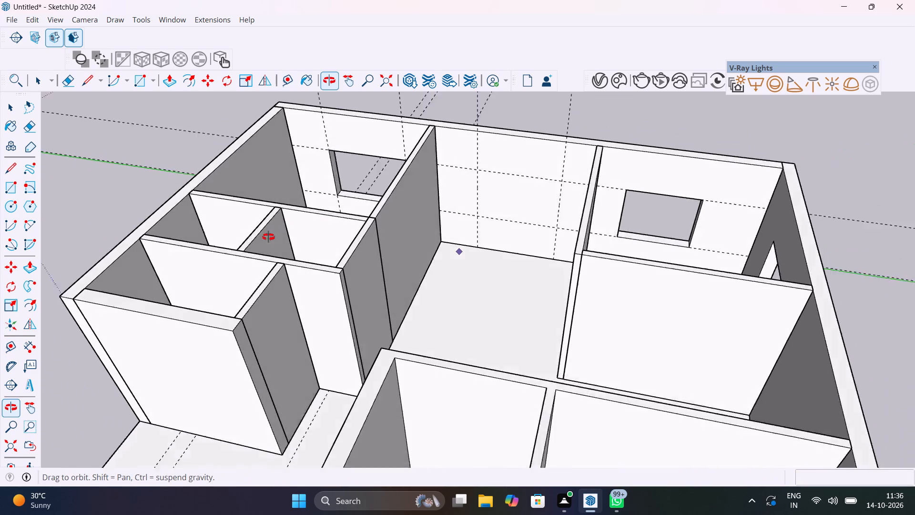
middle_click_drag(268, 237, 267, 237)
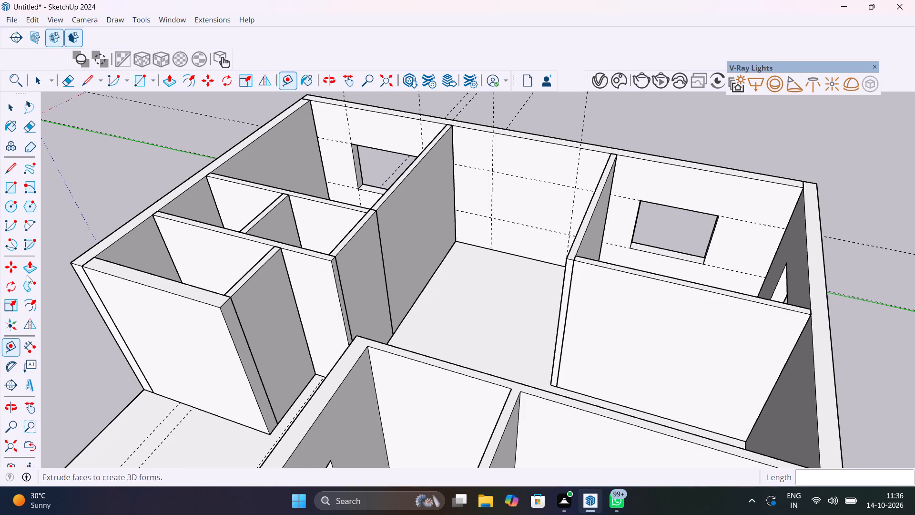
left_click(30, 348)
scroll(460, 229, "up", 8)
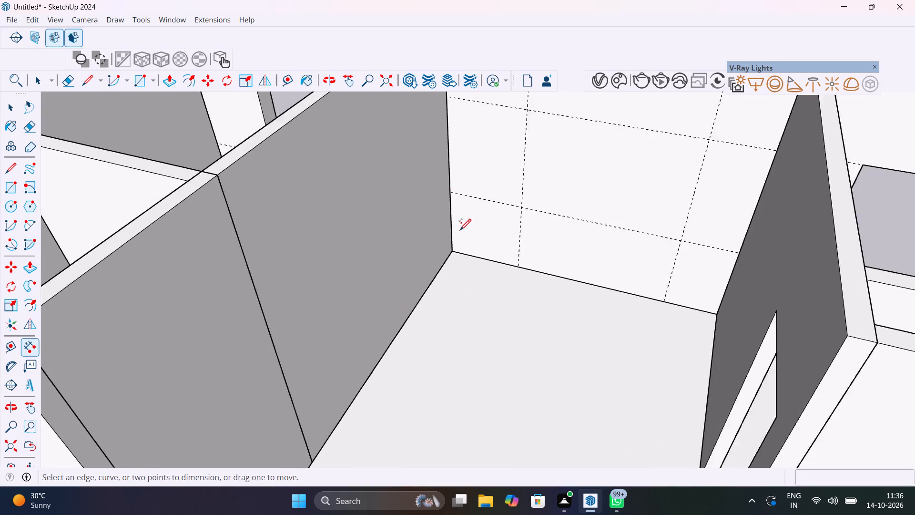
scroll(460, 229, "up", 3)
left_click(446, 264)
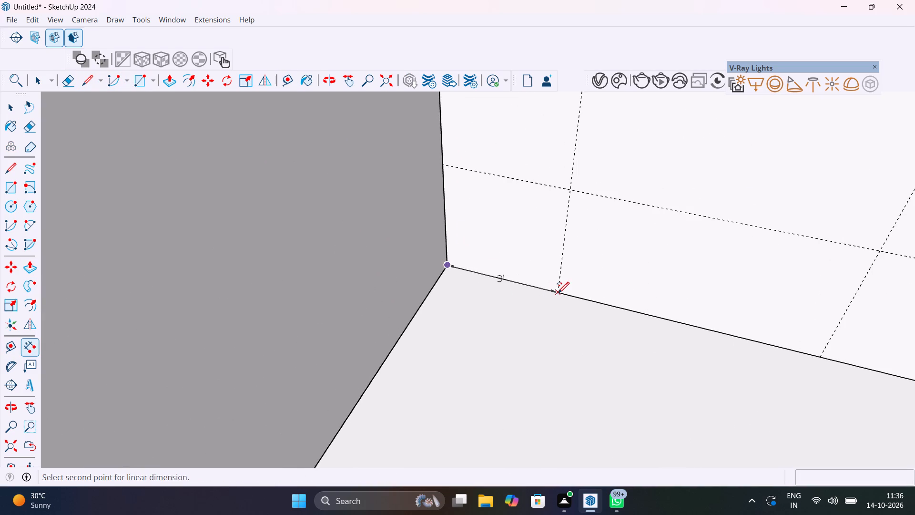
key("Escape")
Open the end wall group and draw a 6' wide window rectangle between the four guide intersections in the middle space.
scroll(476, 324, "down", 11)
middle_click_drag(521, 353, 538, 356)
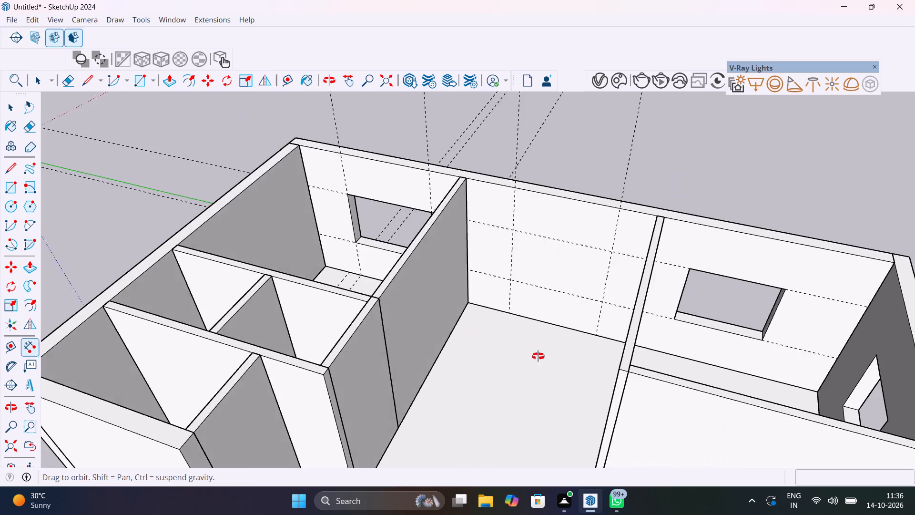
middle_click_drag(538, 356, 601, 366)
scroll(549, 261, "up", 6)
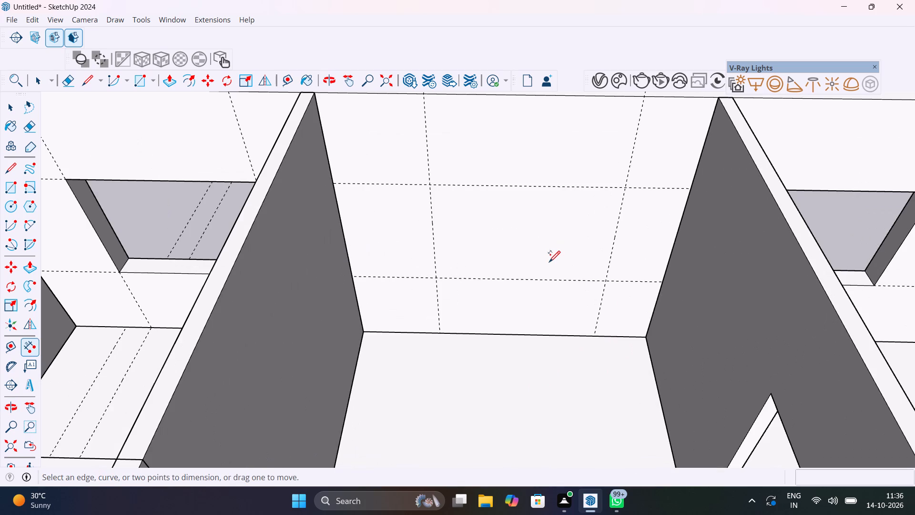
key("r")
left_click(552, 248)
key("space")
double_click(552, 248)
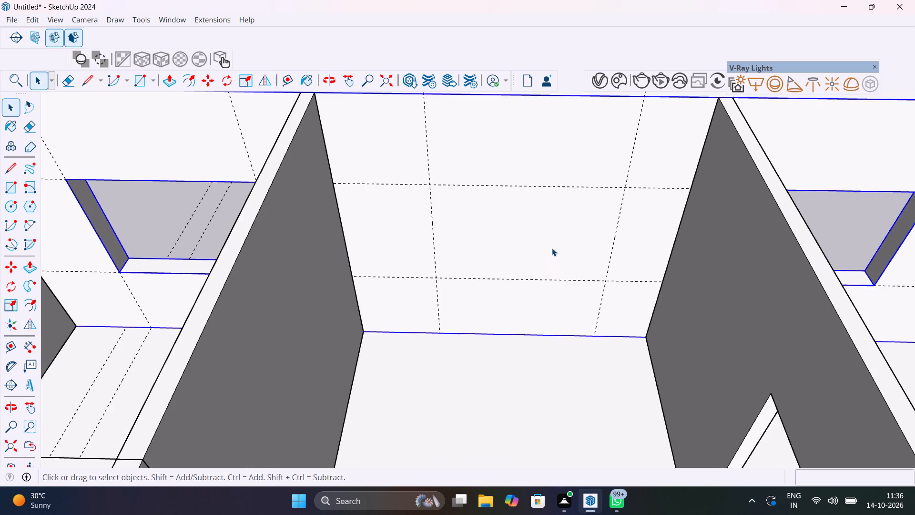
key("r")
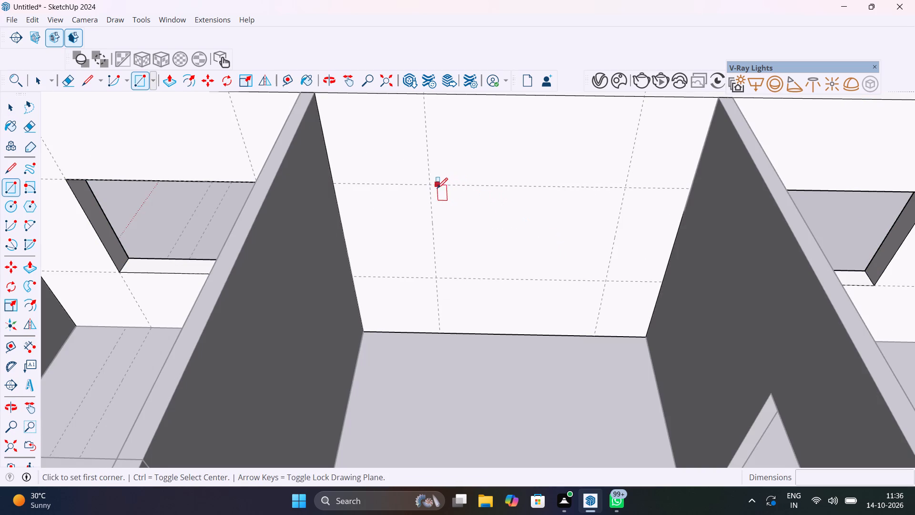
left_click(429, 186)
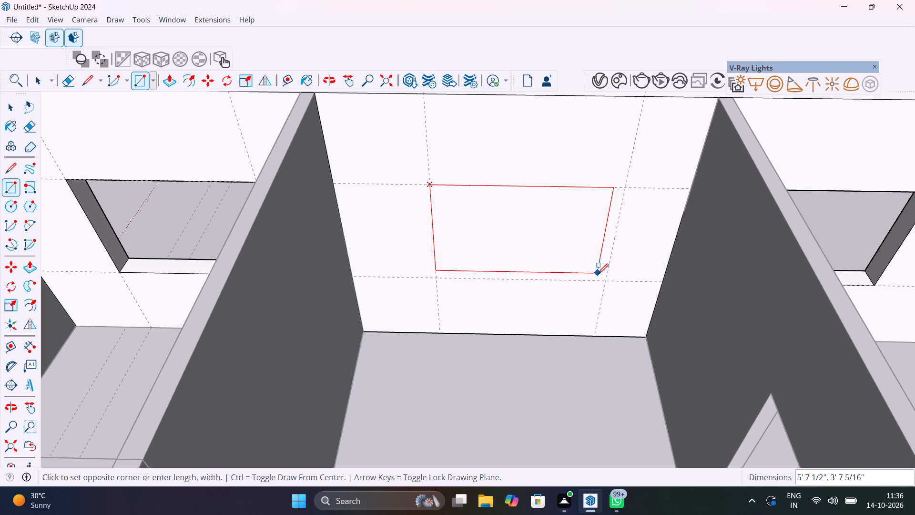
left_click(605, 280)
Push the window rectangle 9" through the middle space's end wall to cut the opening, and close the wall group.
key("p")
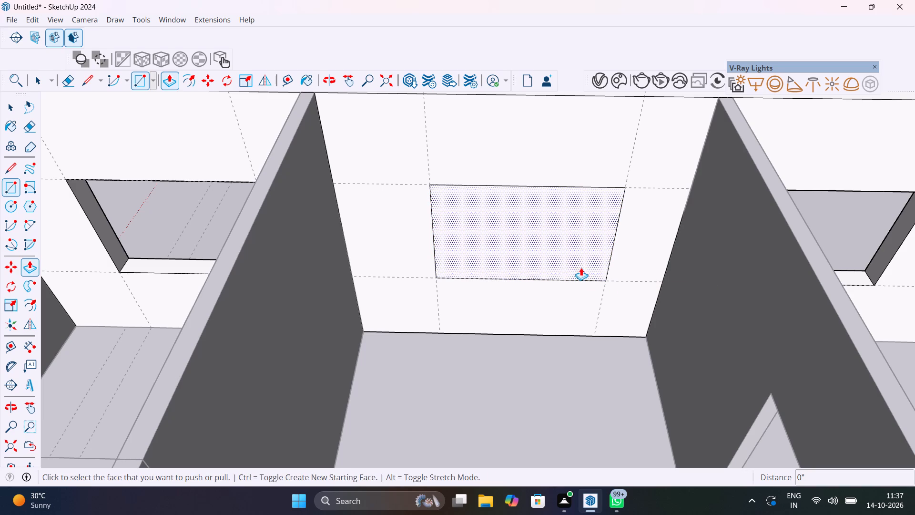
left_click(580, 265)
left_click(564, 230)
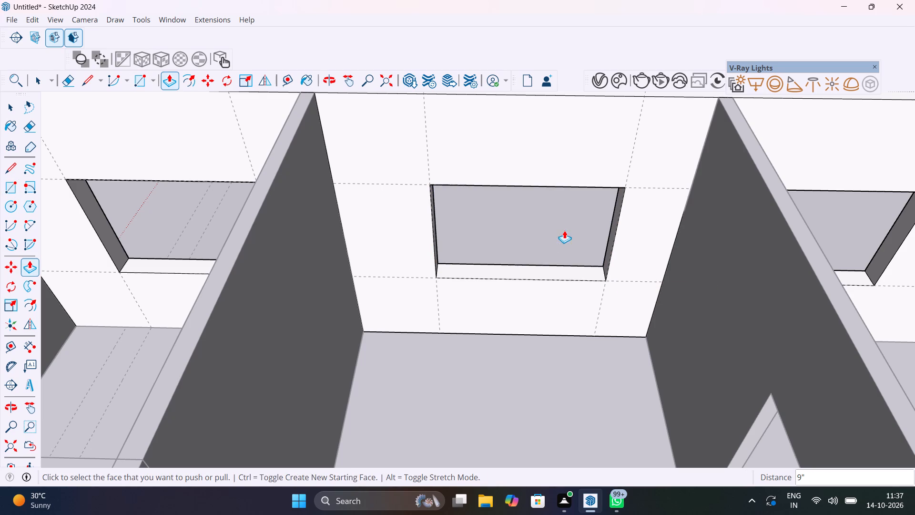
scroll(526, 244, "down", 14)
key("space")
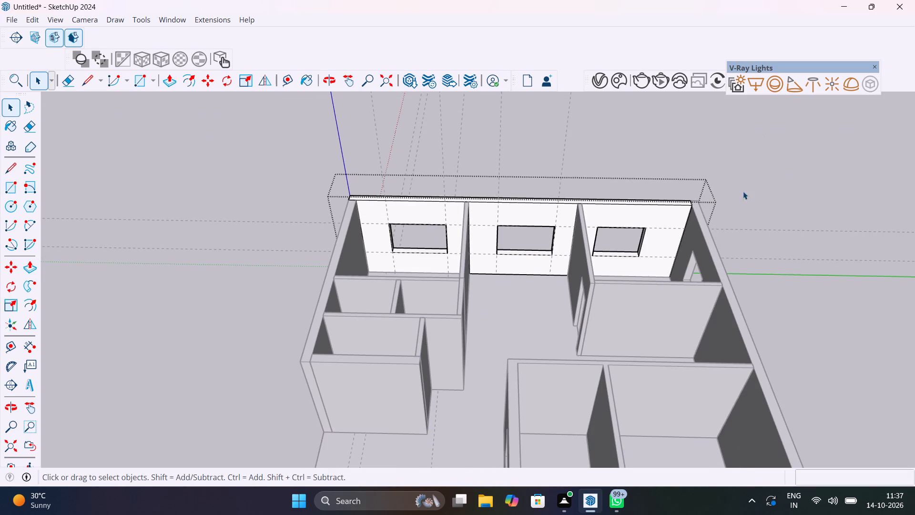
left_click(742, 191)
Delete all the guides in the model.
scroll(538, 249, "up", 3)
middle_click_drag(681, 256, 855, 204)
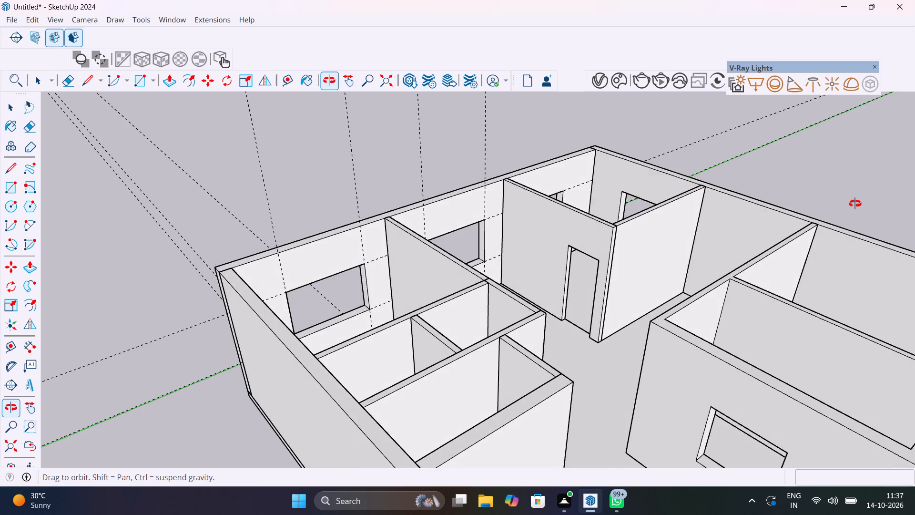
middle_click_drag(855, 204, 697, 225)
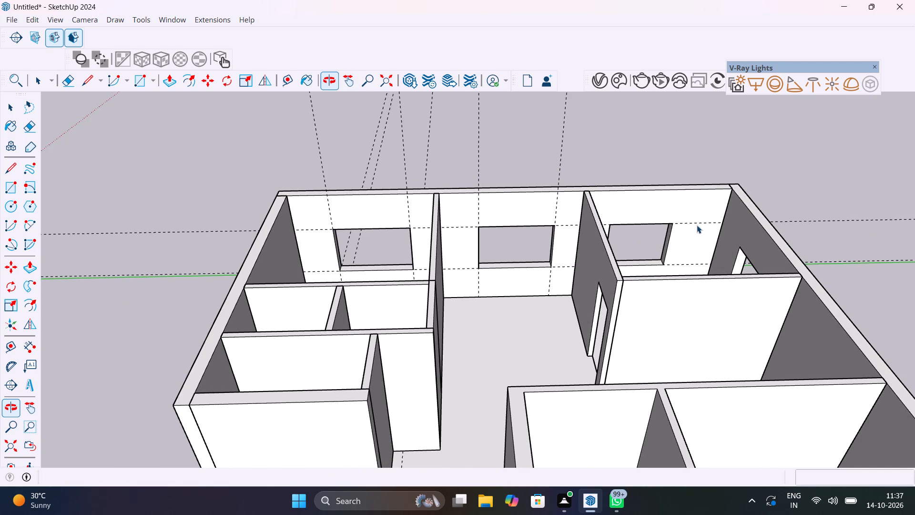
scroll(647, 234, "down", 5)
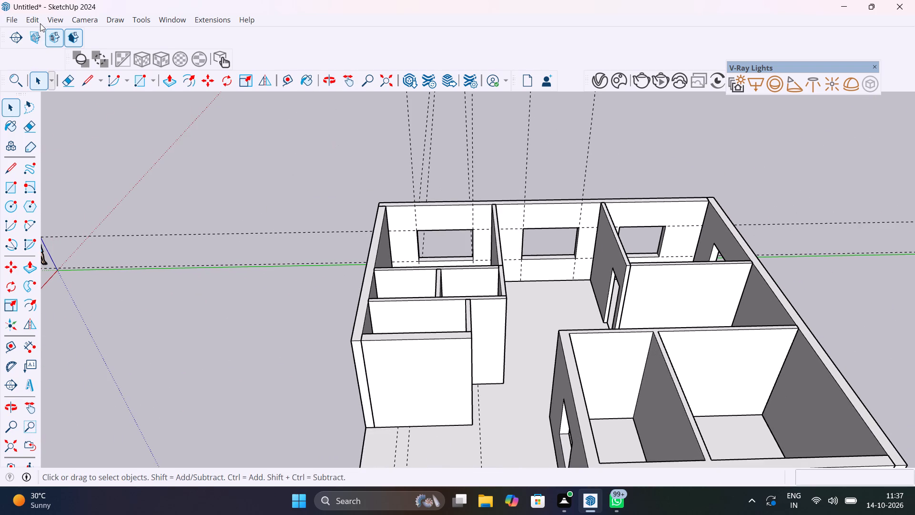
left_click(40, 22)
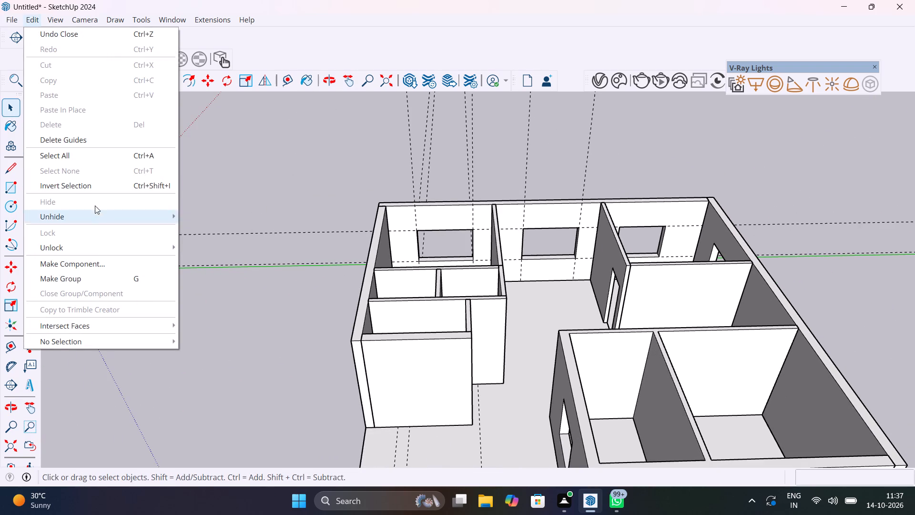
left_click(95, 143)
Examine the rooms and partitions from several angles to find the walls that still need openings.
middle_click_drag(246, 254, 612, 343)
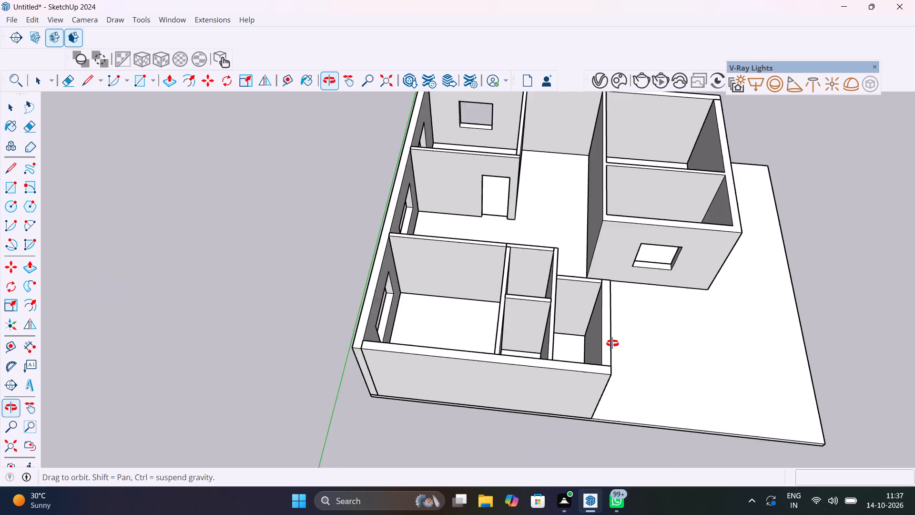
middle_click_drag(612, 343, 414, 317)
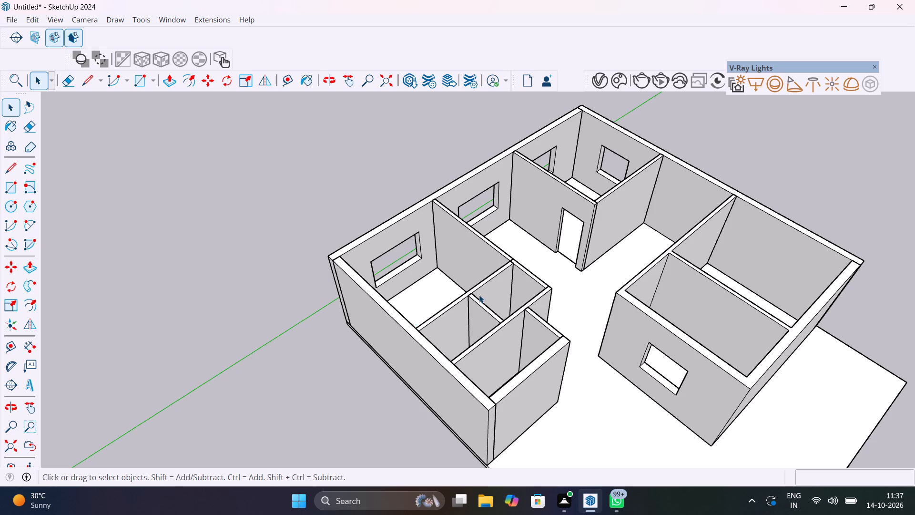
scroll(500, 264, "down", 2)
middle_click_drag(506, 282, 655, 290)
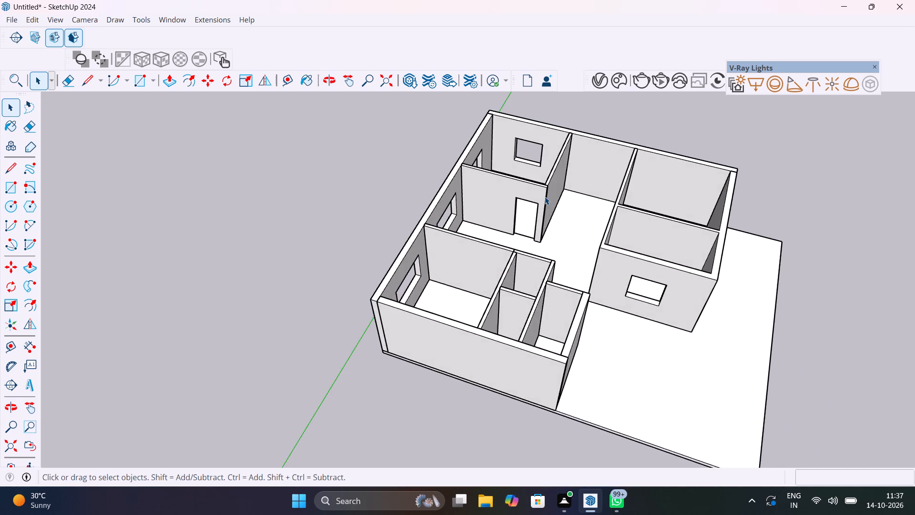
scroll(521, 198, "up", 7)
middle_click_drag(530, 248, 691, 248)
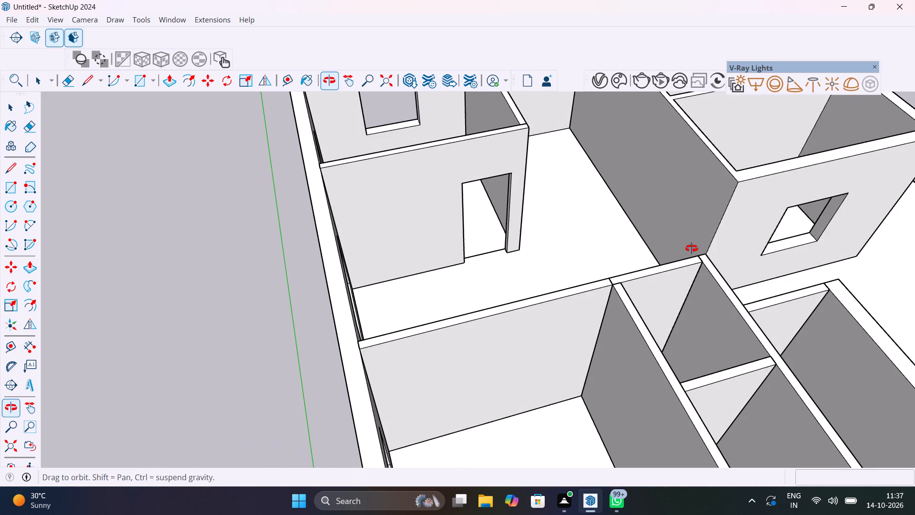
middle_click_drag(691, 248, 619, 297)
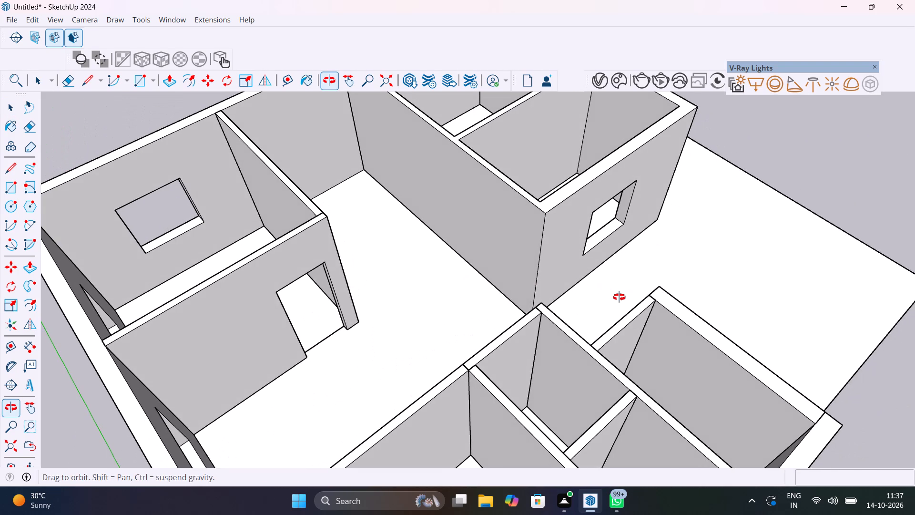
middle_click_drag(619, 297, 686, 252)
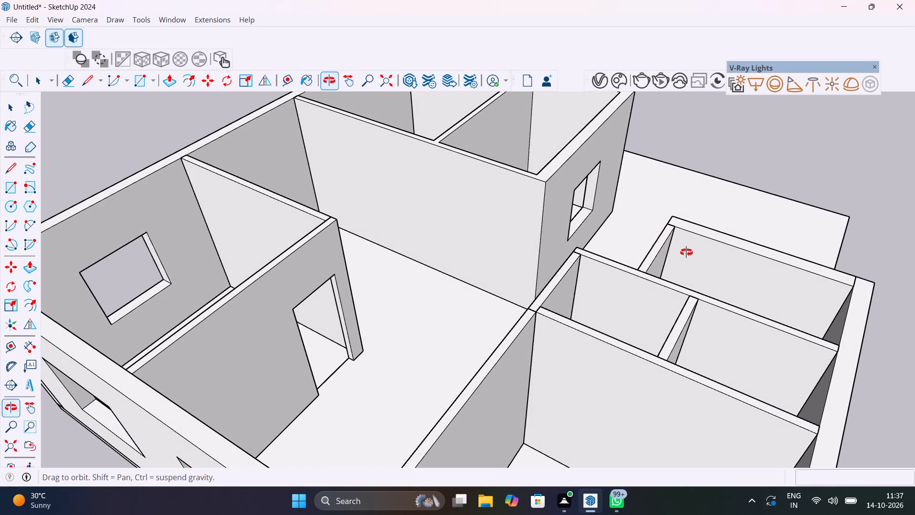
middle_click_drag(686, 252, 761, 283)
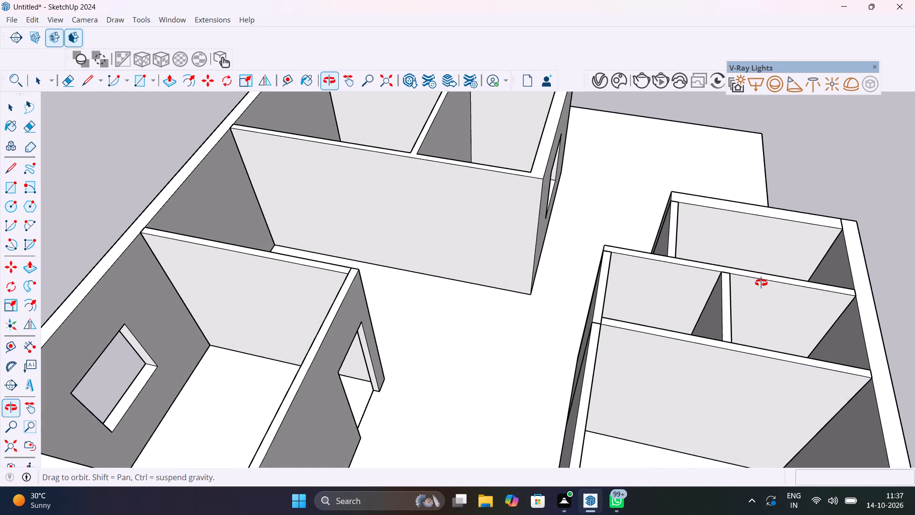
middle_click_drag(761, 283, 403, 315)
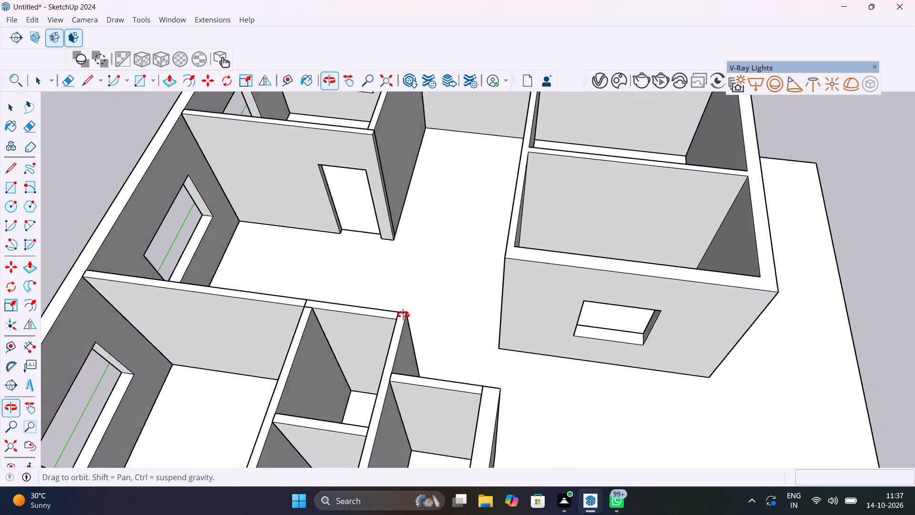
middle_click_drag(403, 315, 24, 252)
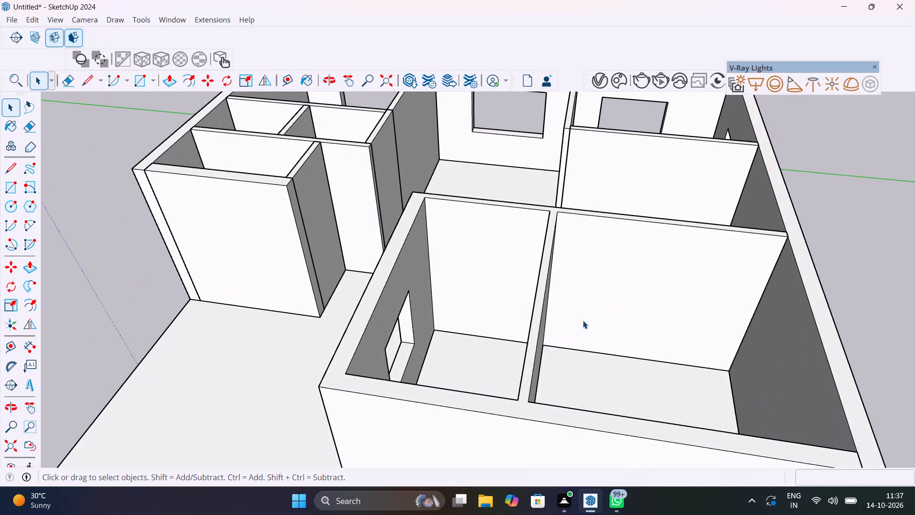
In the larger room of the two-room block, add doorway guides 6" from the partition, 3' further along, and 7' above the floor.
scroll(634, 298, "up", 7)
key("t")
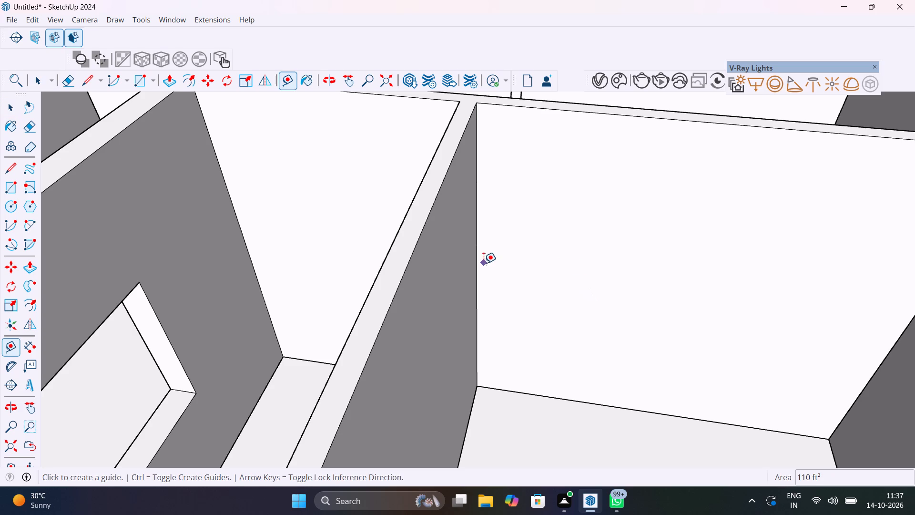
left_click(478, 261)
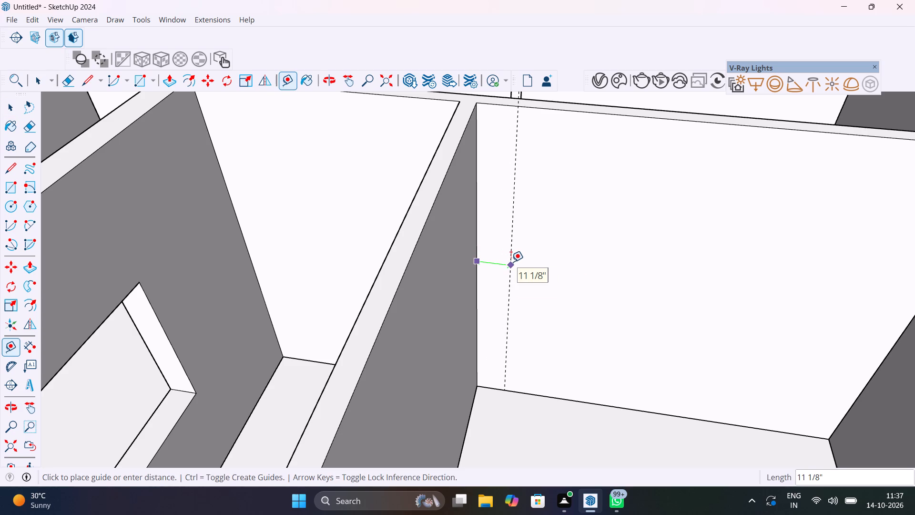
type("6\"")
key("Return")
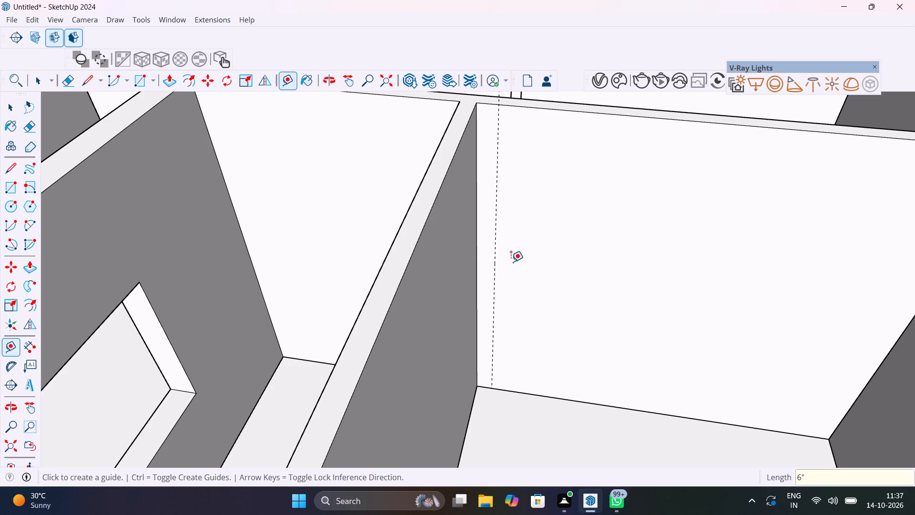
left_click(493, 247)
type("3'")
key("Return")
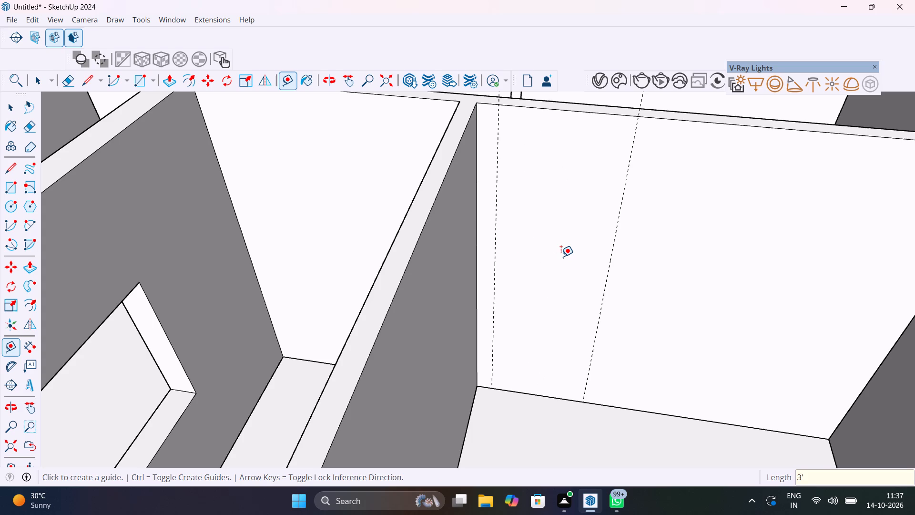
left_click(533, 392)
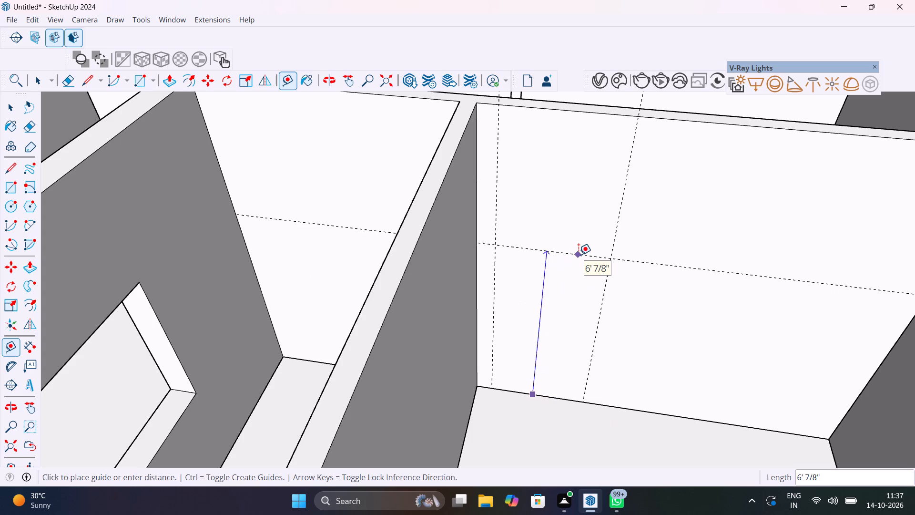
type("7'")
key("Return")
Open the two-room block's wall group and draw a 3' by 7' doorway rectangle between the guides in the larger room.
key("space")
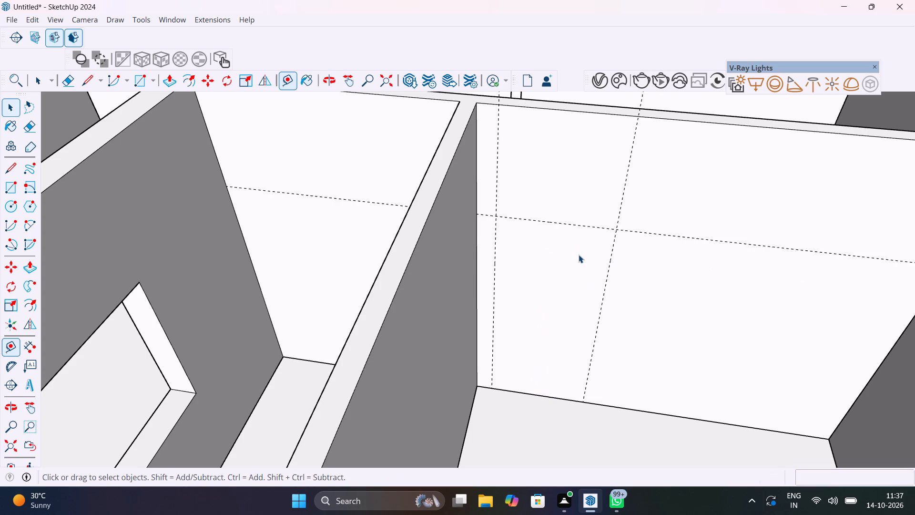
double_click(579, 255)
key("r")
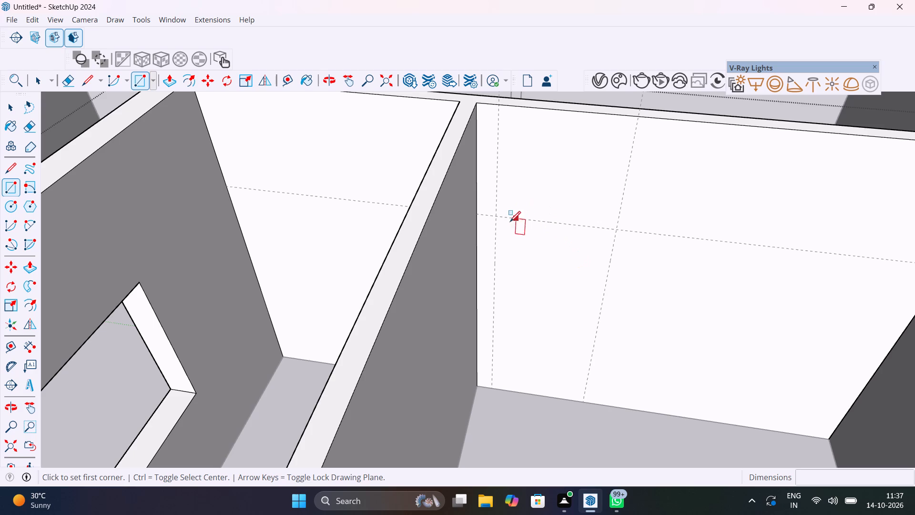
left_click(499, 217)
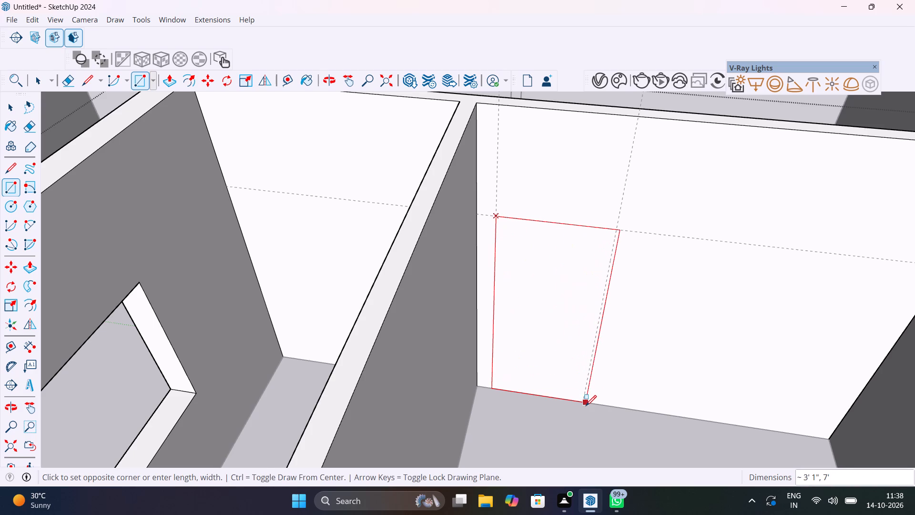
left_click(582, 403)
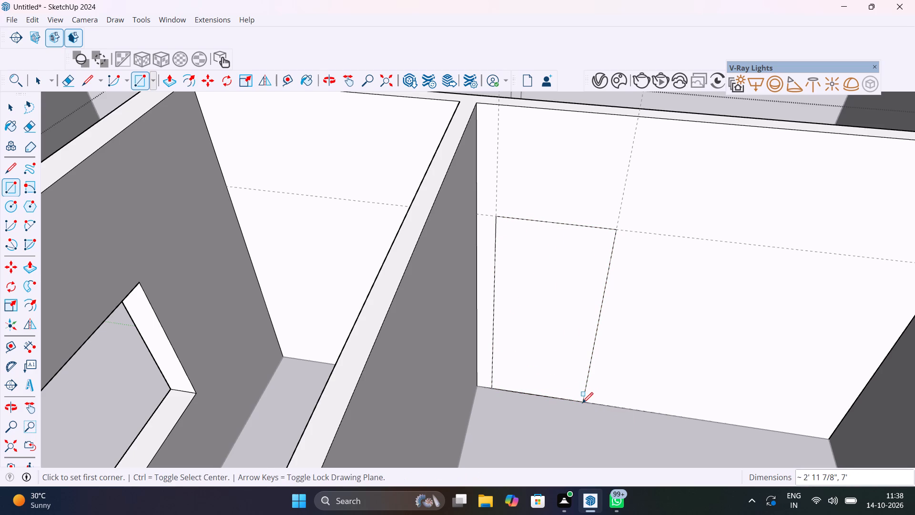
Push the doorway rectangle 4 1/2" through the larger room's wall to cut the opening, and close the wall group.
key("p")
left_click(559, 338)
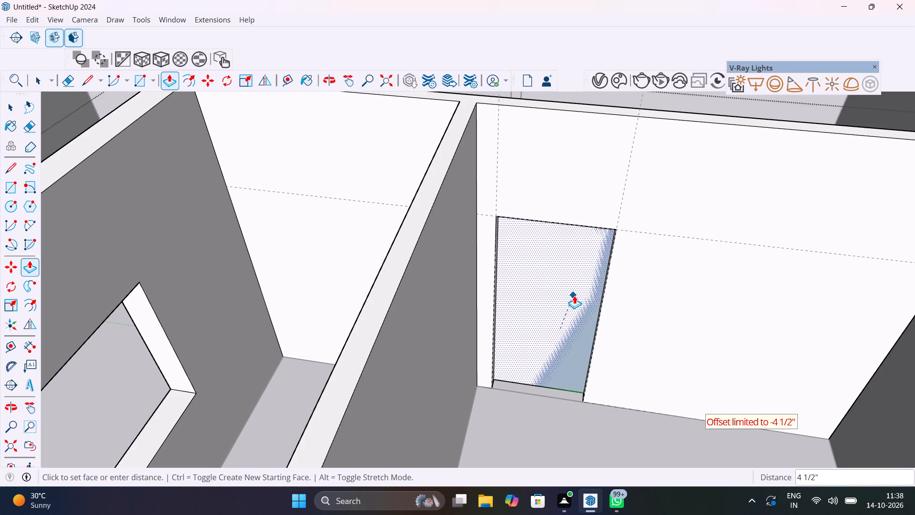
left_click(574, 296)
scroll(564, 320, "down", 10)
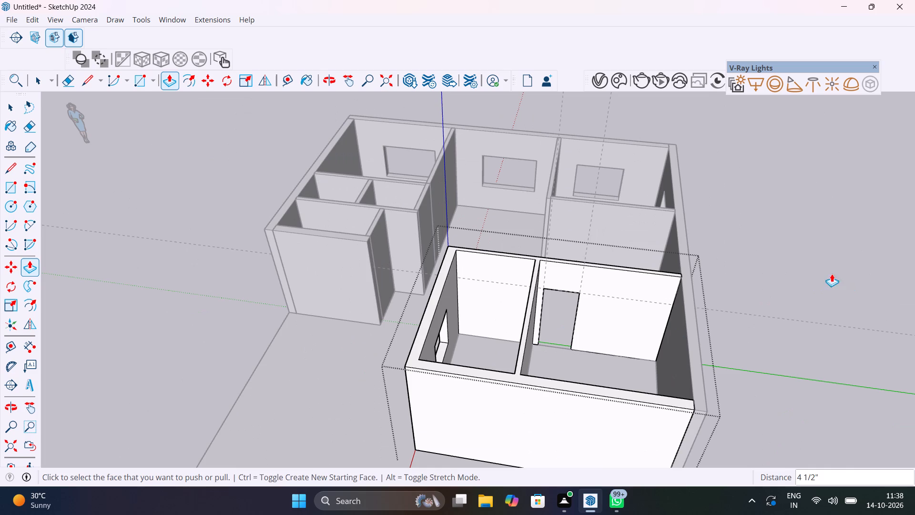
key("space")
left_click(773, 249)
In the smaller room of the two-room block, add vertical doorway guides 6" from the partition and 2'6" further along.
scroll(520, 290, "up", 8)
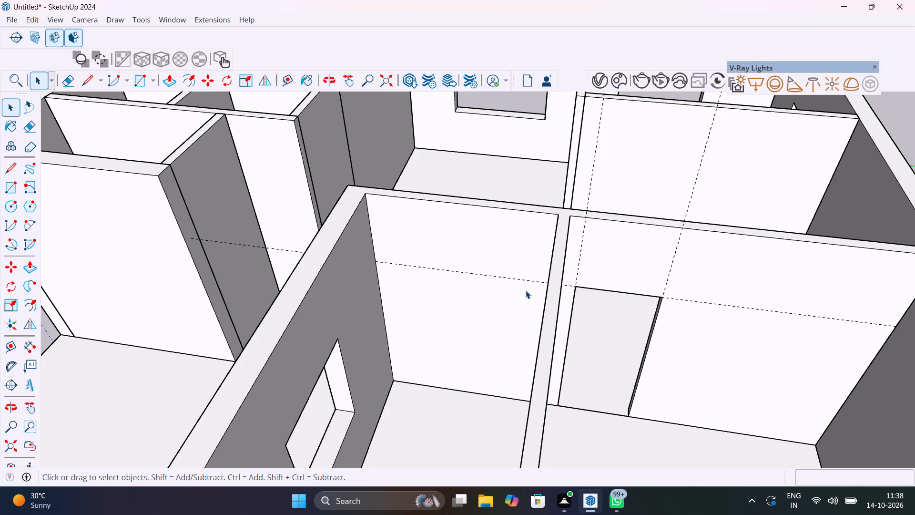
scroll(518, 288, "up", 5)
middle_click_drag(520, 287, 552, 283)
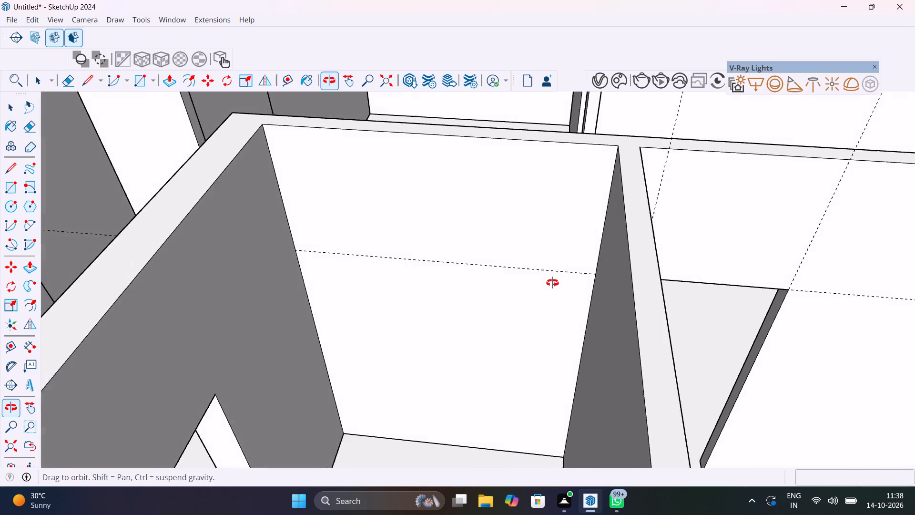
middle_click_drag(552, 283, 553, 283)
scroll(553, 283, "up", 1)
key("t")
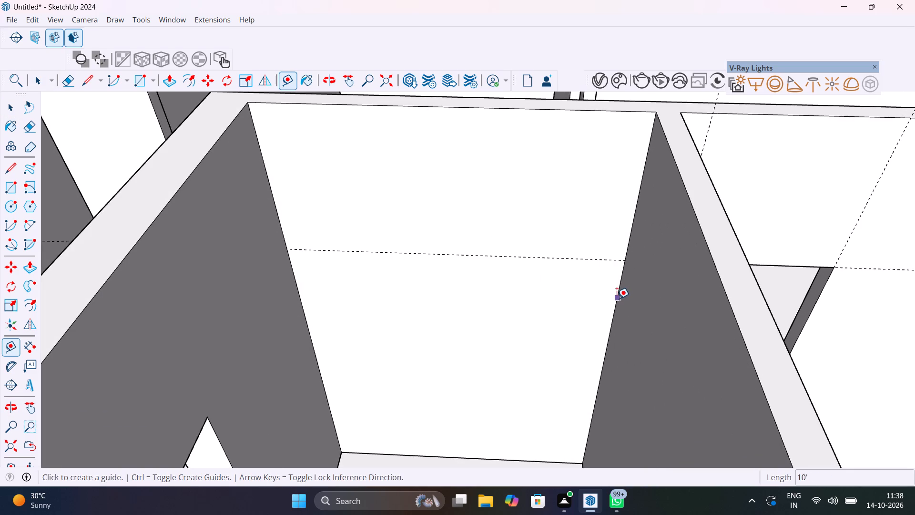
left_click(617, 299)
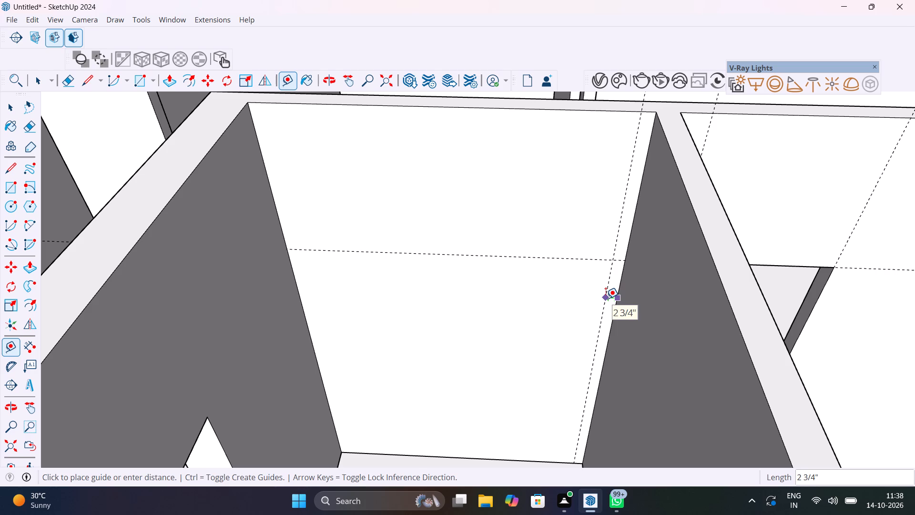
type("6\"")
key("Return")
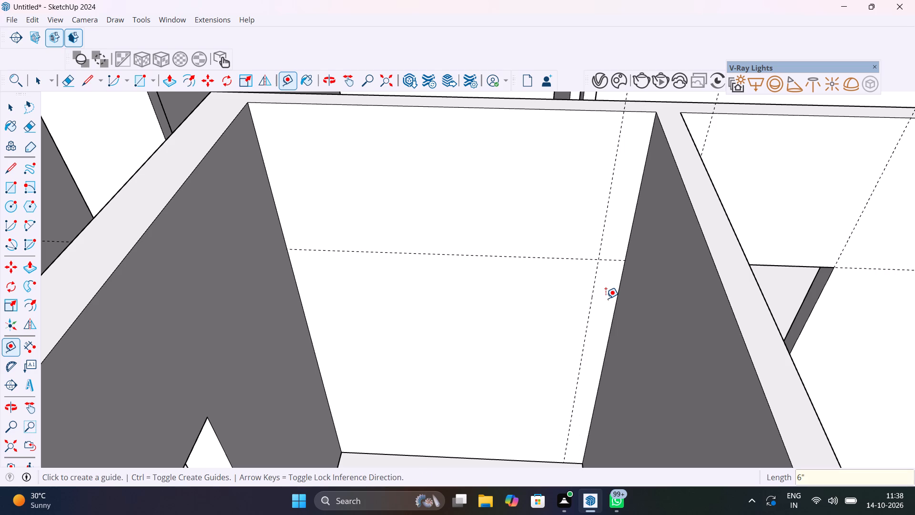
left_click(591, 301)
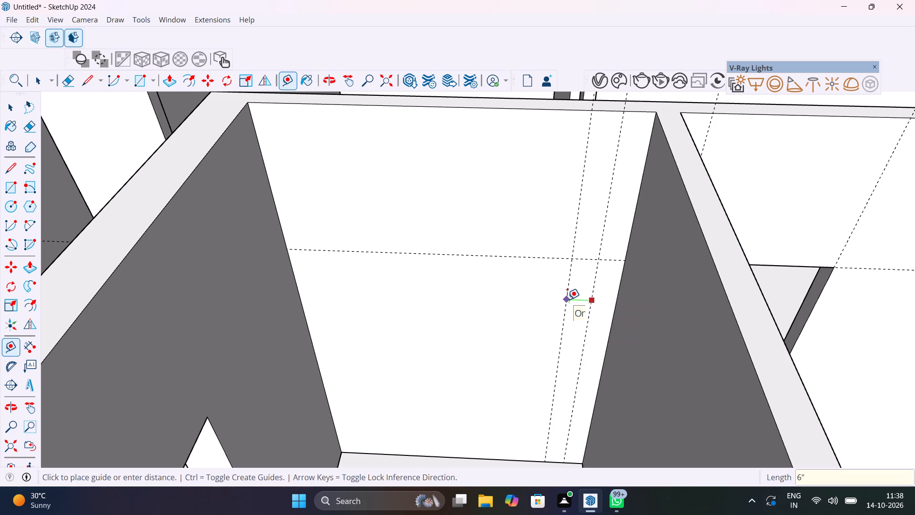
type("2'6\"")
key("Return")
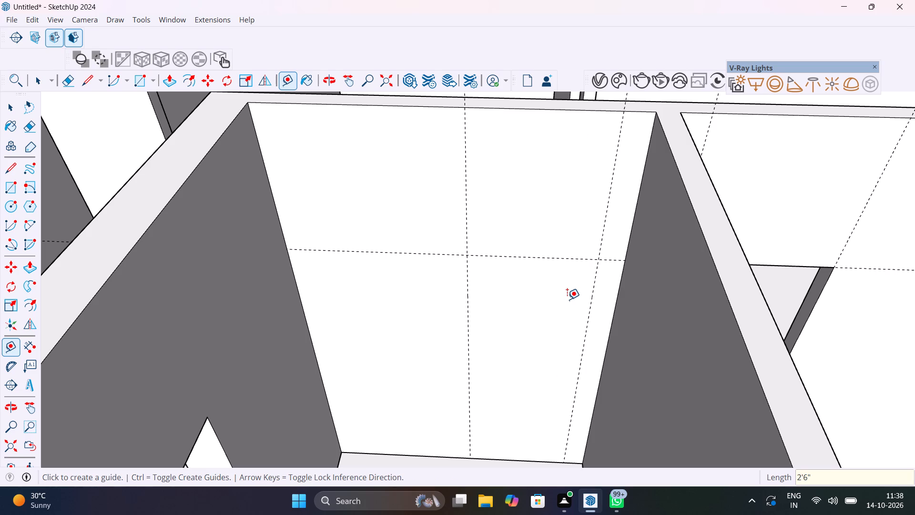
Examine the whole house from several angles to check the smaller room's doorway position against the surrounding rooms.
scroll(567, 299, "down", 11)
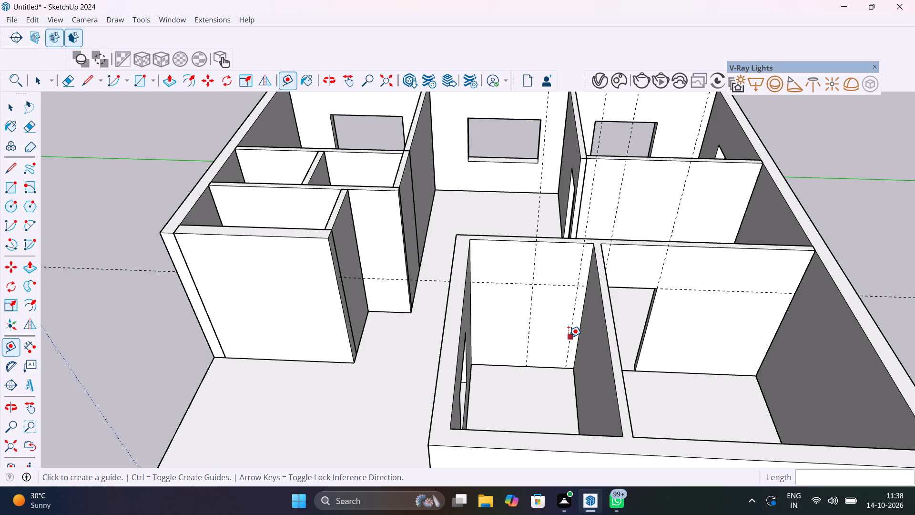
scroll(571, 387, "down", 1)
middle_click_drag(393, 389, 349, 416)
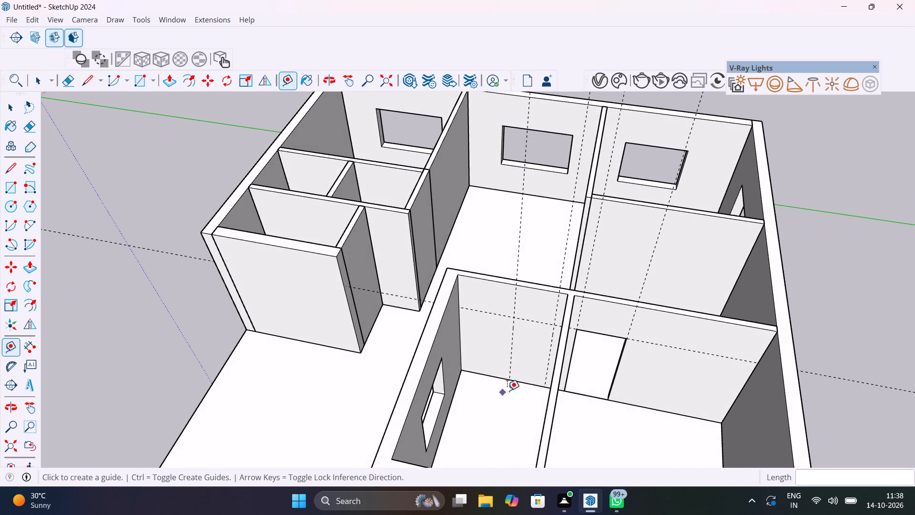
scroll(508, 390, "down", 4)
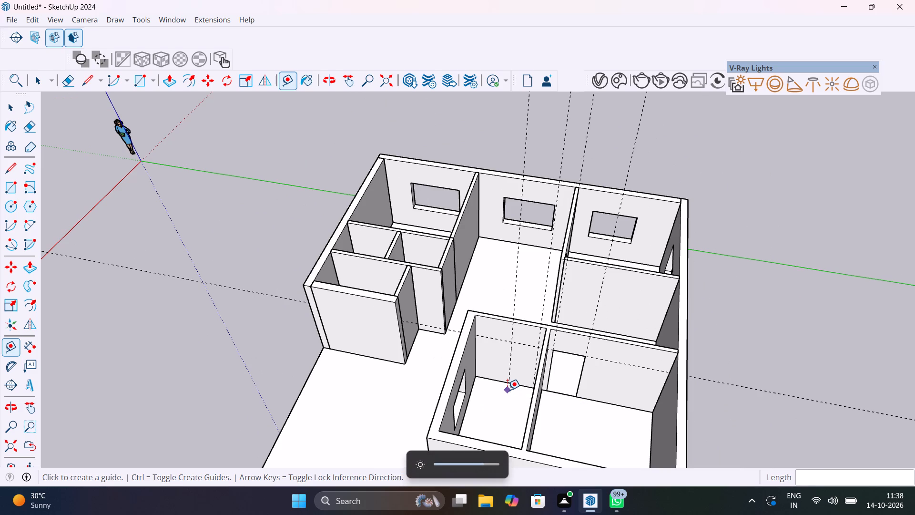
scroll(556, 347, "up", 11)
scroll(532, 377, "up", 1)
scroll(524, 376, "down", 9)
scroll(508, 392, "up", 1)
middle_click_drag(503, 392, 509, 363)
scroll(509, 363, "up", 4)
scroll(509, 363, "down", 5)
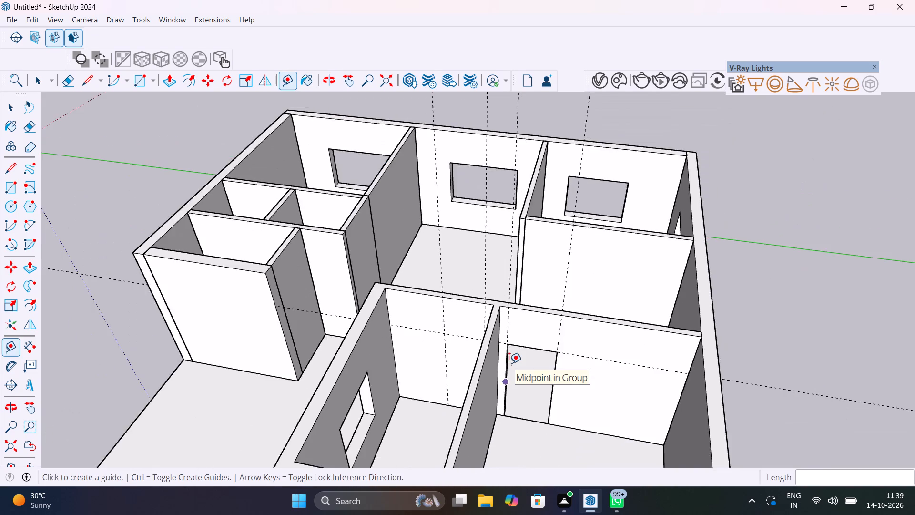
scroll(509, 363, "down", 5)
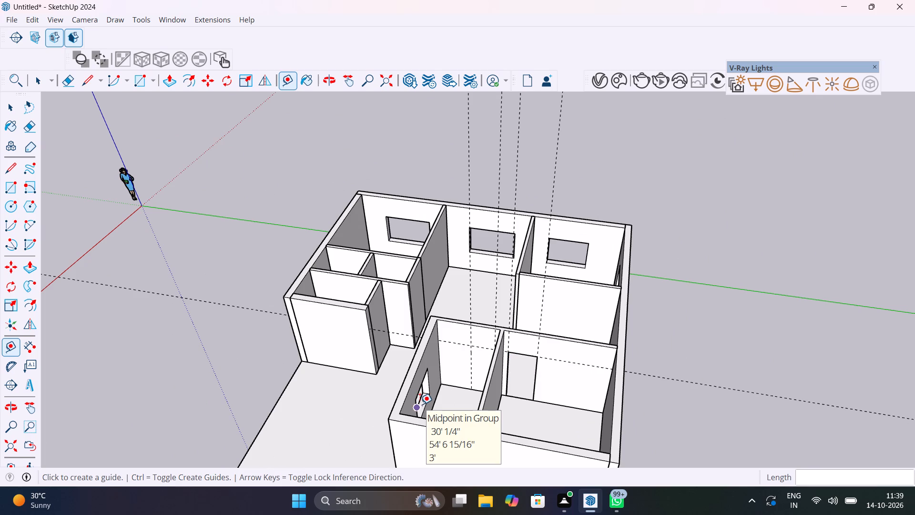
middle_click_drag(447, 407, 748, 411)
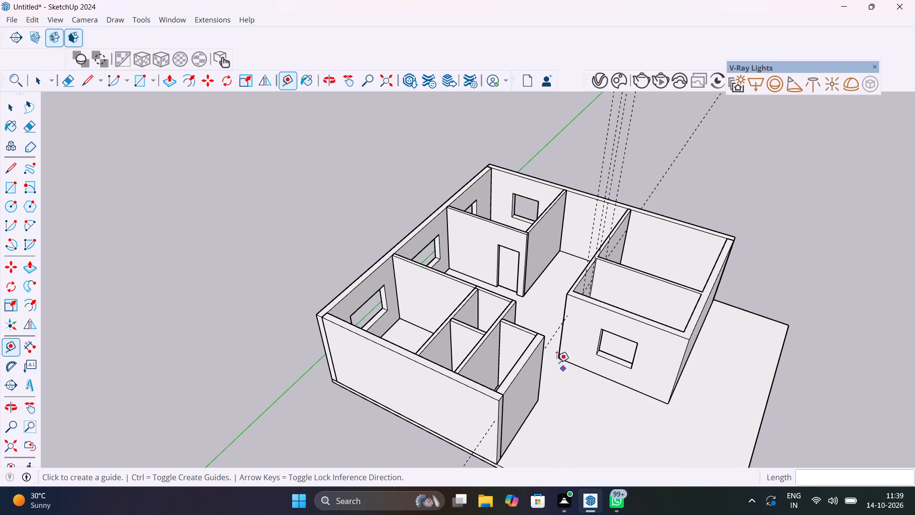
middle_click_drag(493, 371, 620, 382)
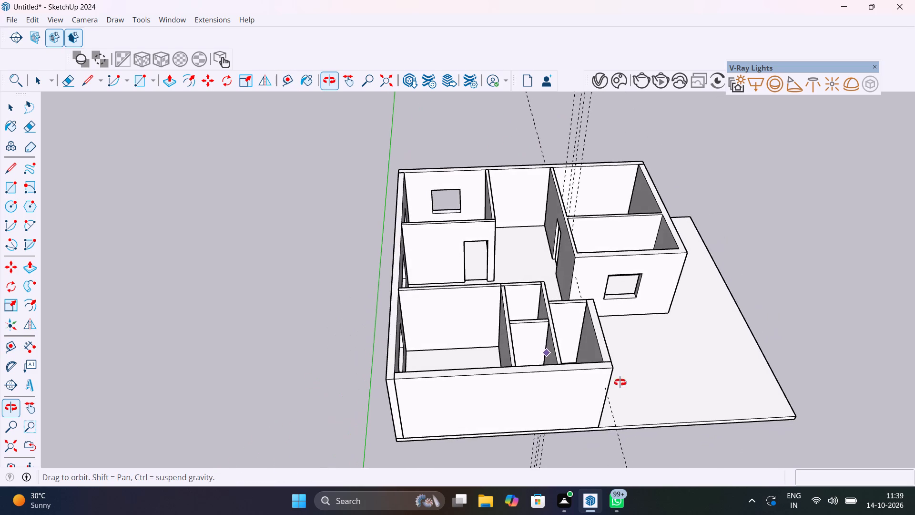
middle_click_drag(620, 382, 361, 402)
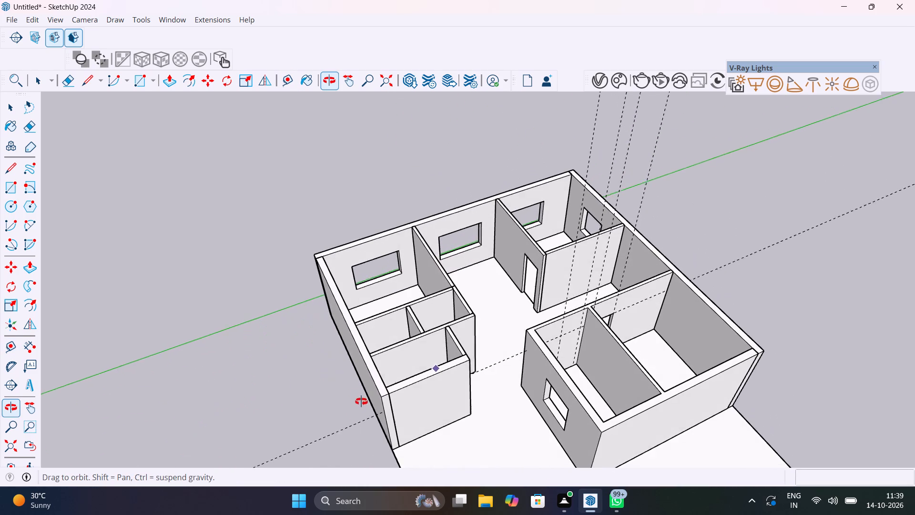
middle_click_drag(361, 402, 312, 374)
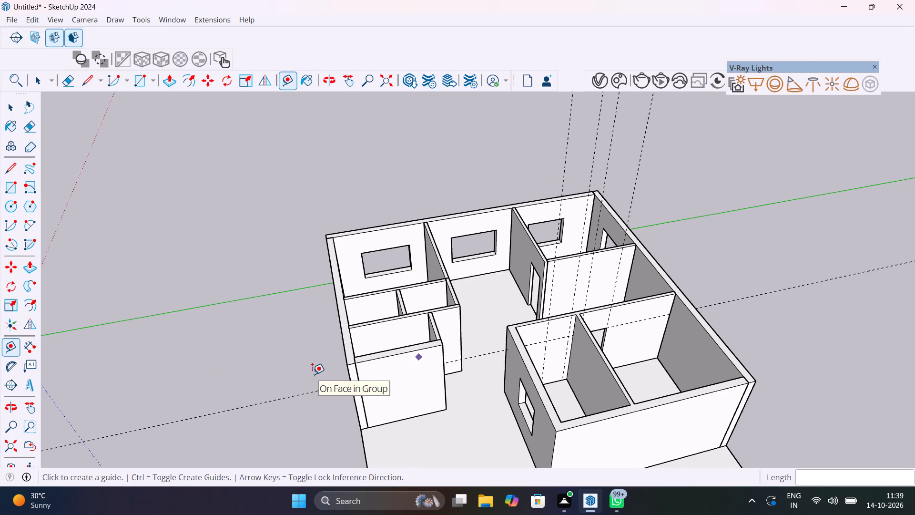
Add a vertical doorway guide 2'6" from the partition corner on the smaller room's inner wall.
scroll(588, 353, "up", 9)
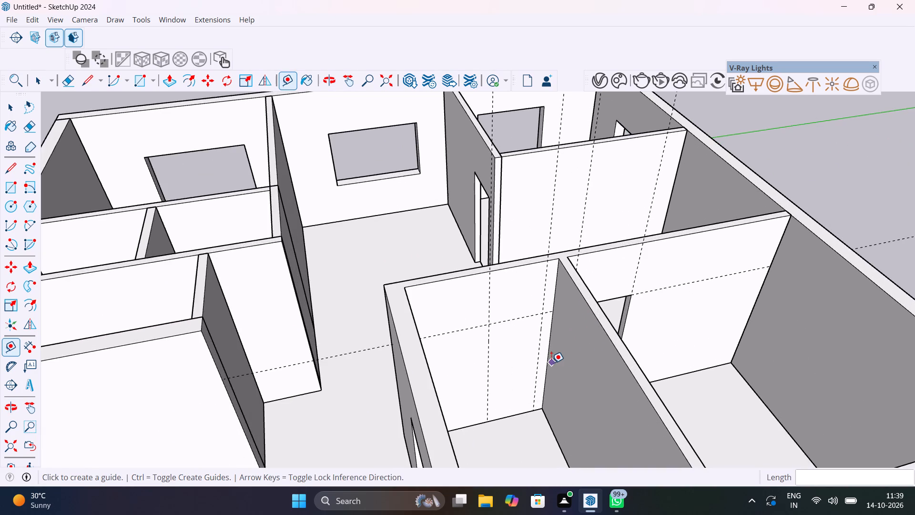
scroll(551, 362, "up", 6)
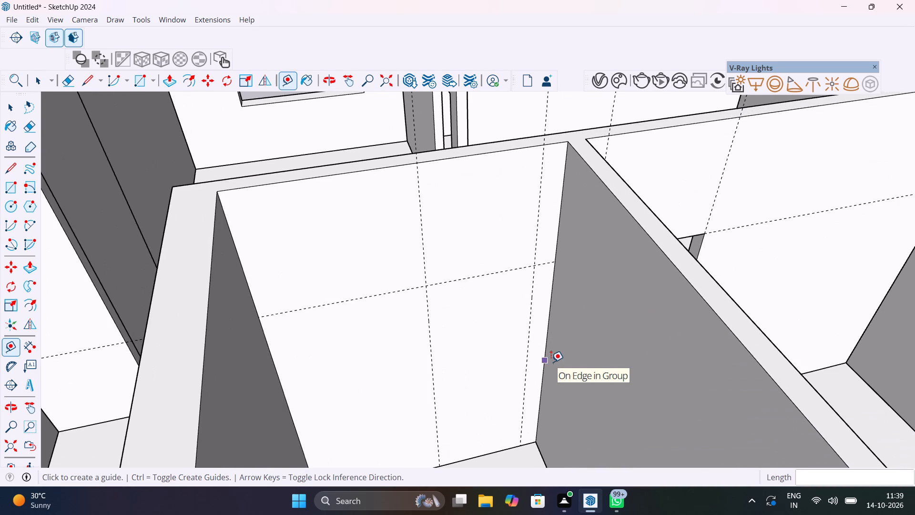
left_click(548, 336)
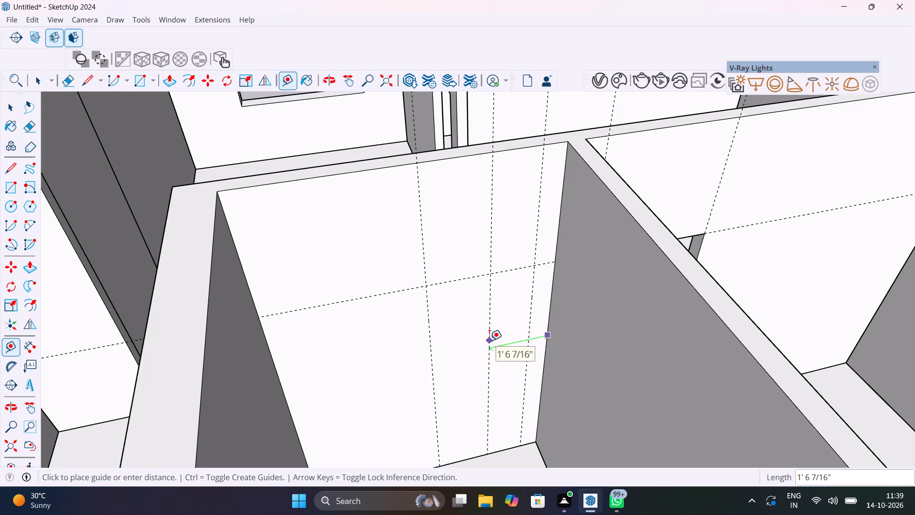
type("2'6\"")
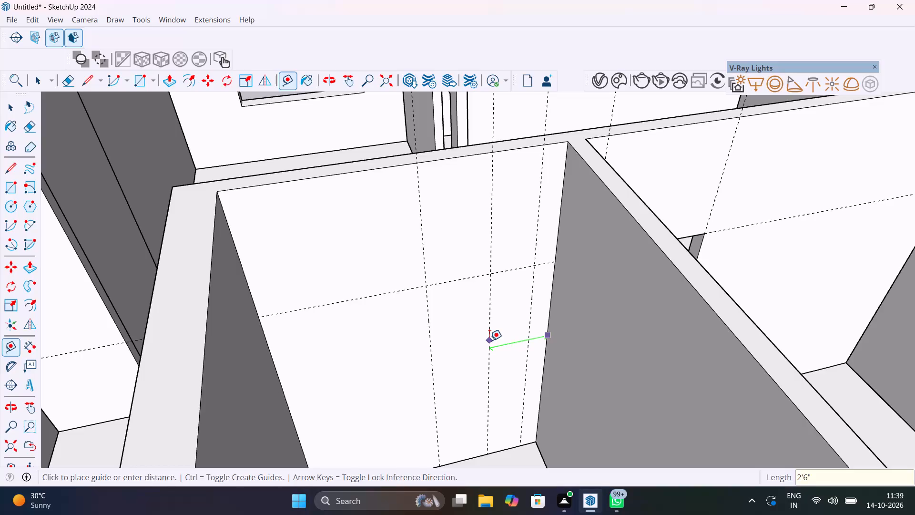
key("Return")
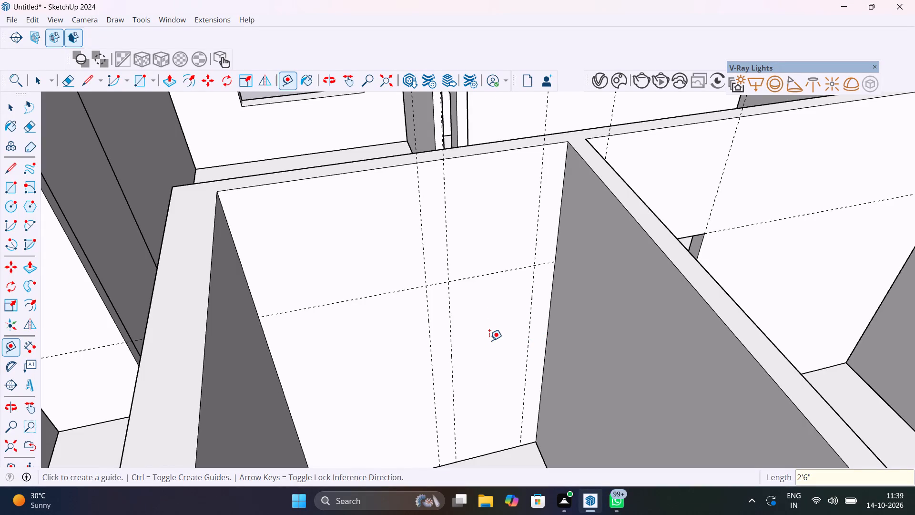
Delete the two earlier vertical guides in the smaller room, offset 6" and 3' from the partition.
key("space")
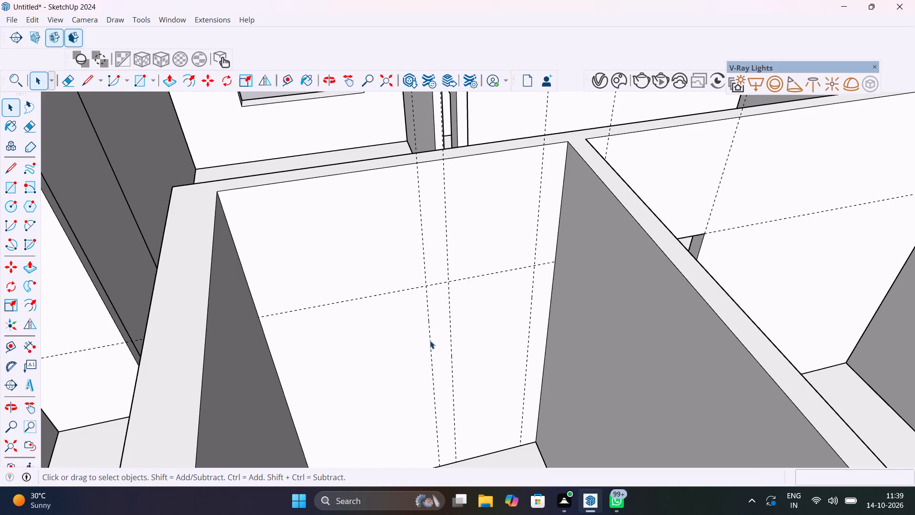
left_click(430, 340)
key("Delete")
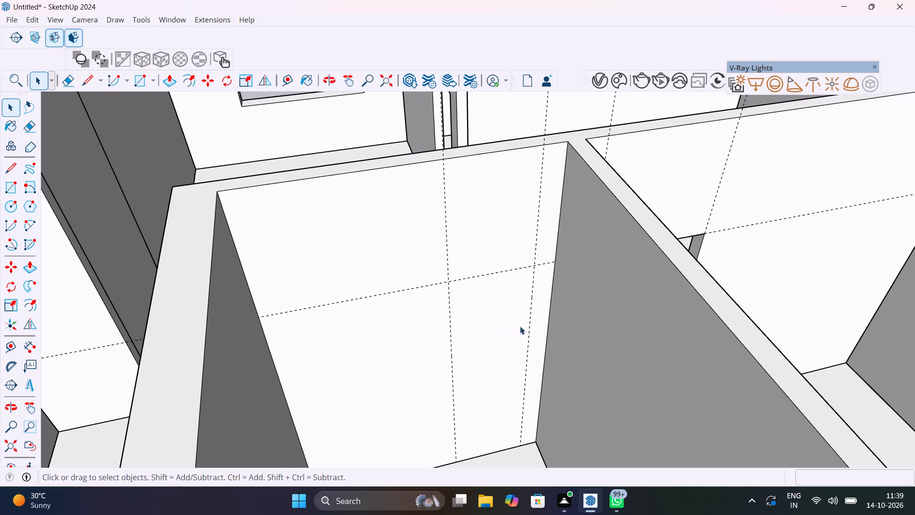
left_click(528, 334)
key("Delete")
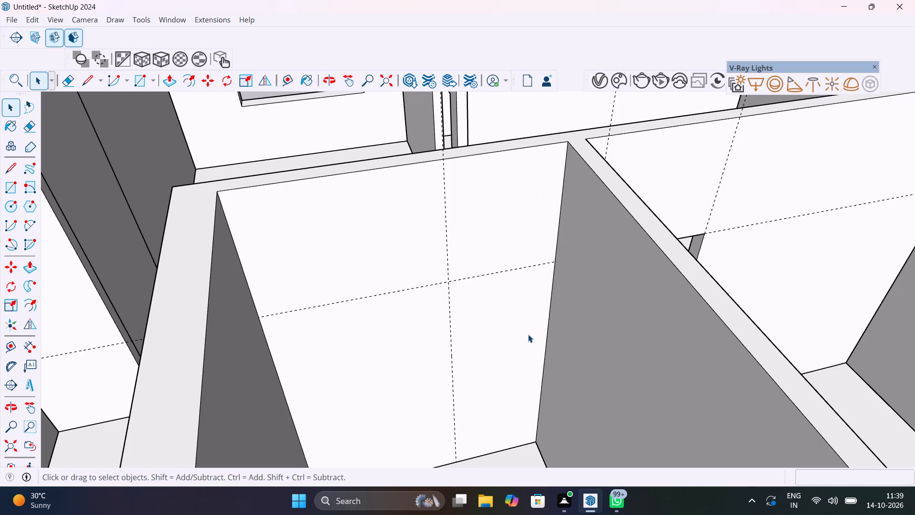
Inside the wall group, draw a 2'6" by 7' doorway rectangle from the guide intersection to the partition's floor corner.
double_click(528, 334)
key("r")
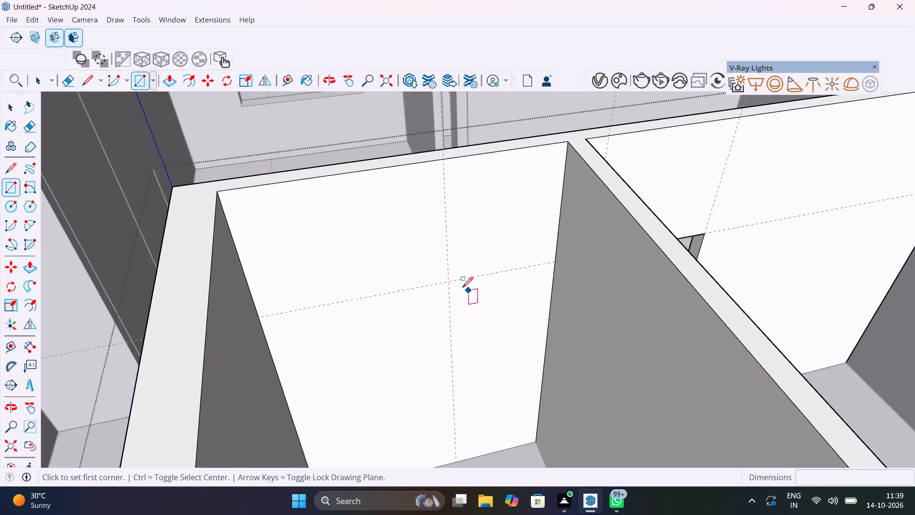
left_click(451, 284)
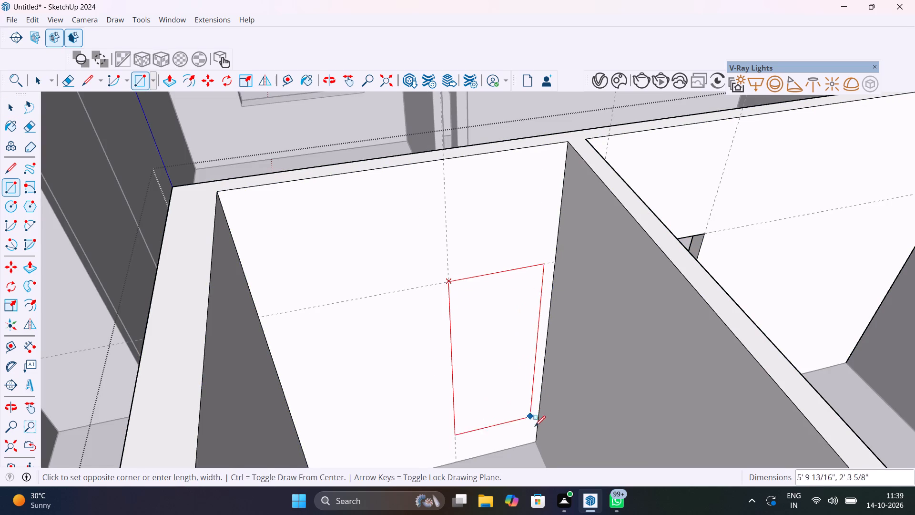
left_click(536, 442)
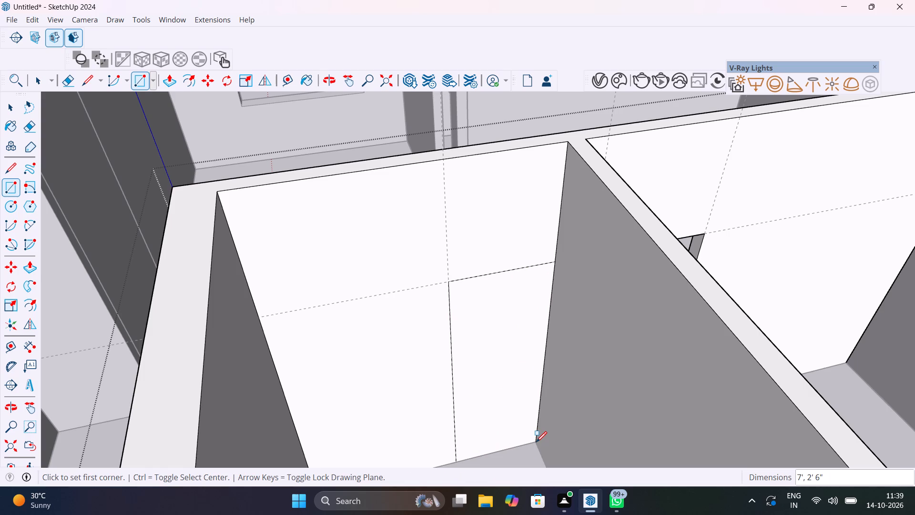
Push the smaller room's doorway rectangle 4 1/2" through the wall to cut the opening.
key("p")
left_click(516, 403)
left_click(496, 375)
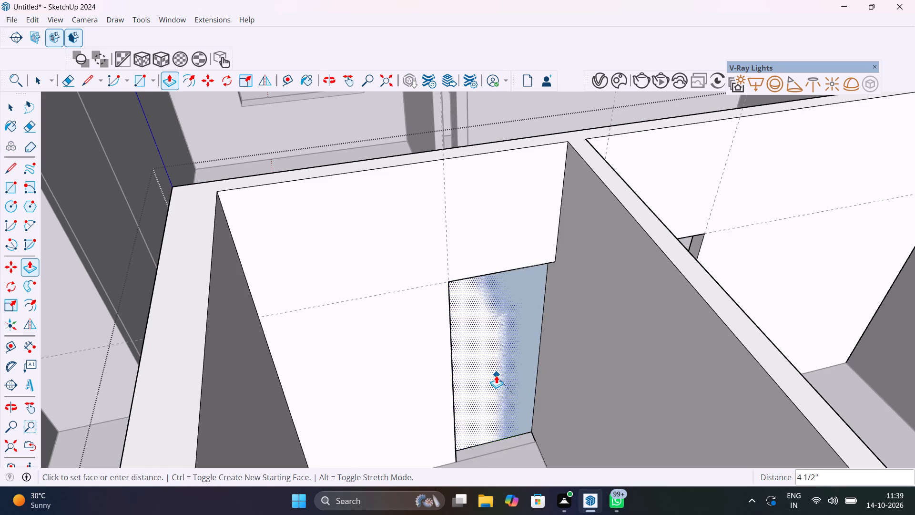
scroll(492, 424, "down", 5)
key("space")
scroll(492, 424, "down", 5)
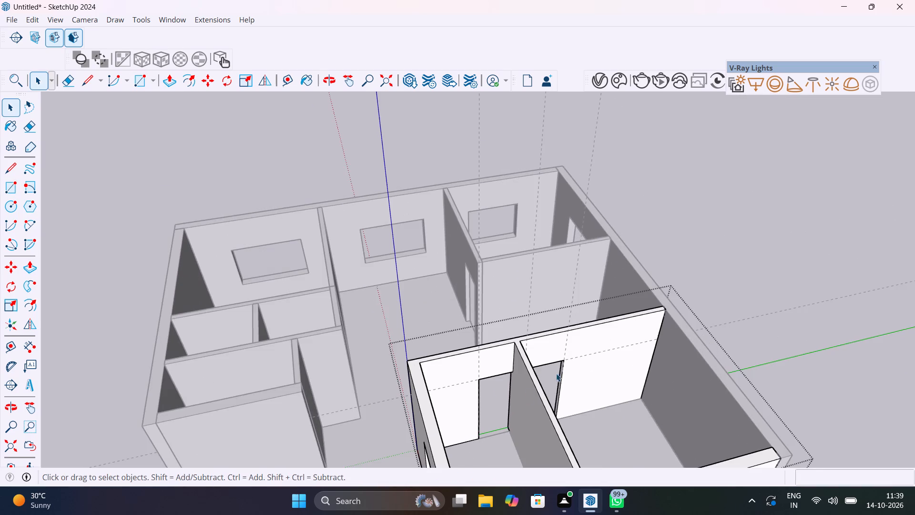
Close the wall group and examine the new doorways, windows and partitions from several sides of the house.
left_click(732, 265)
middle_click_drag(423, 380, 892, 355)
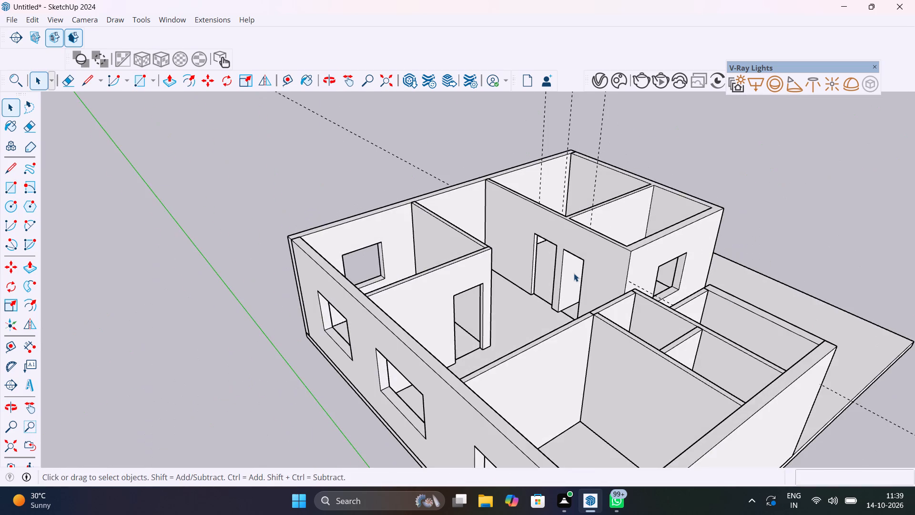
scroll(574, 273, "up", 9)
middle_click_drag(563, 311, 635, 291)
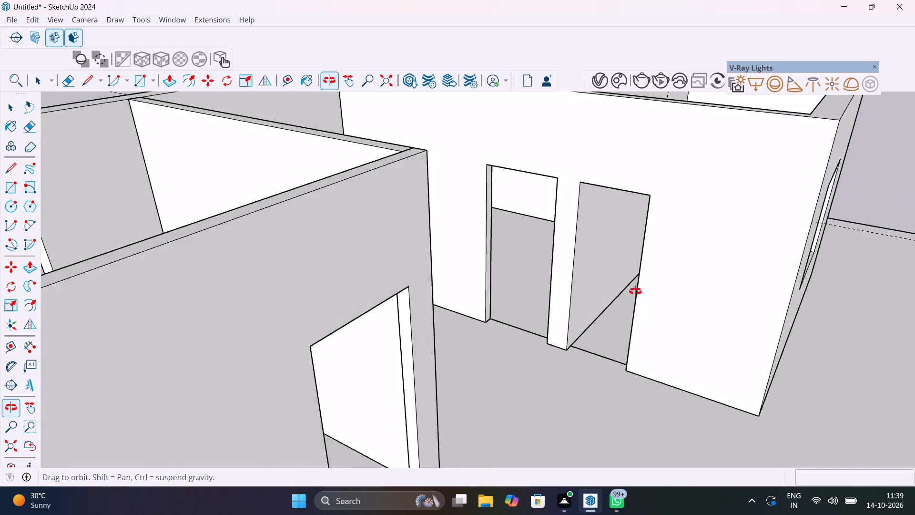
middle_click_drag(635, 291, 566, 369)
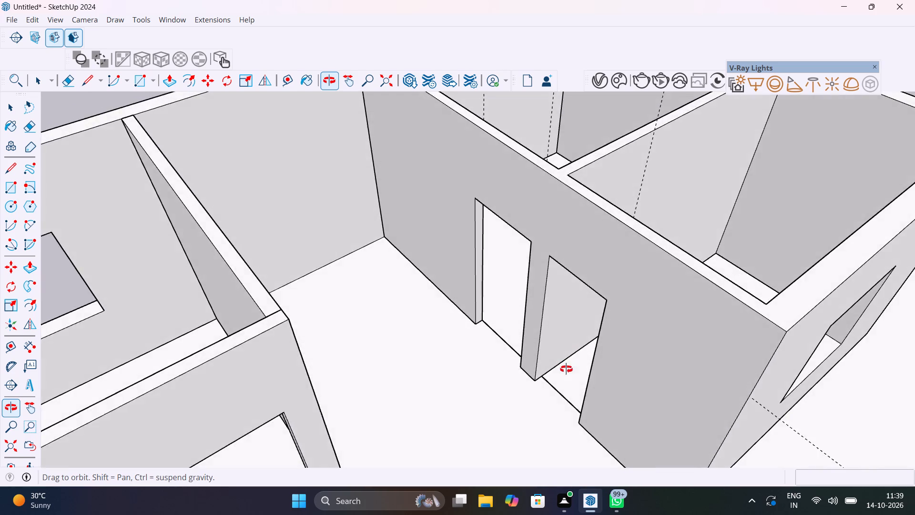
middle_click_drag(566, 369, 349, 388)
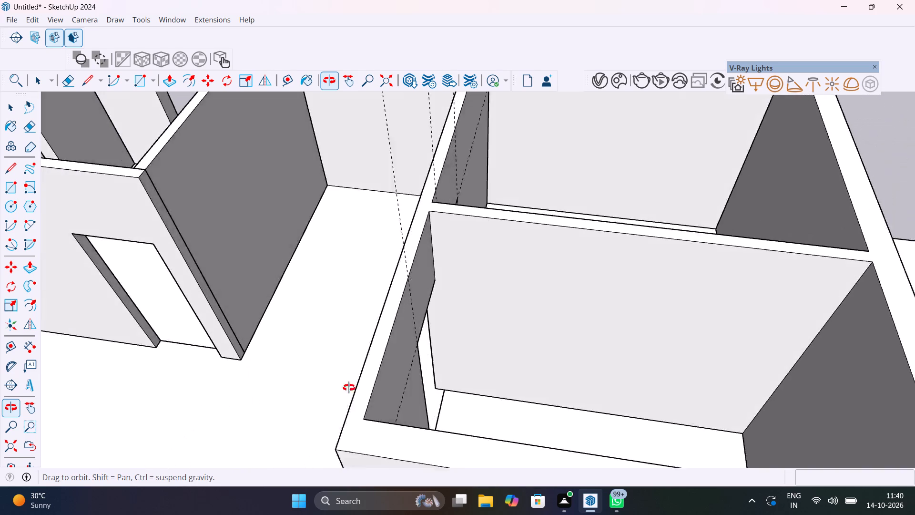
middle_click_drag(349, 388, 596, 373)
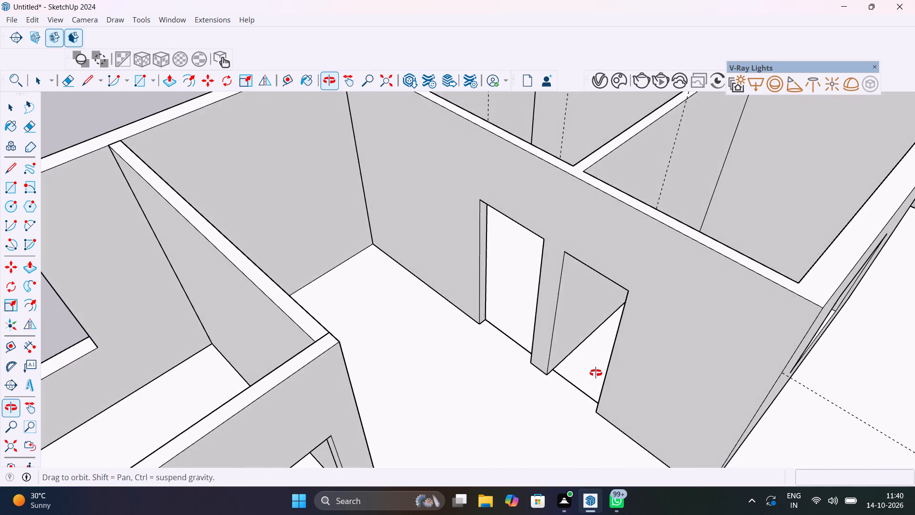
middle_click_drag(596, 373, 622, 324)
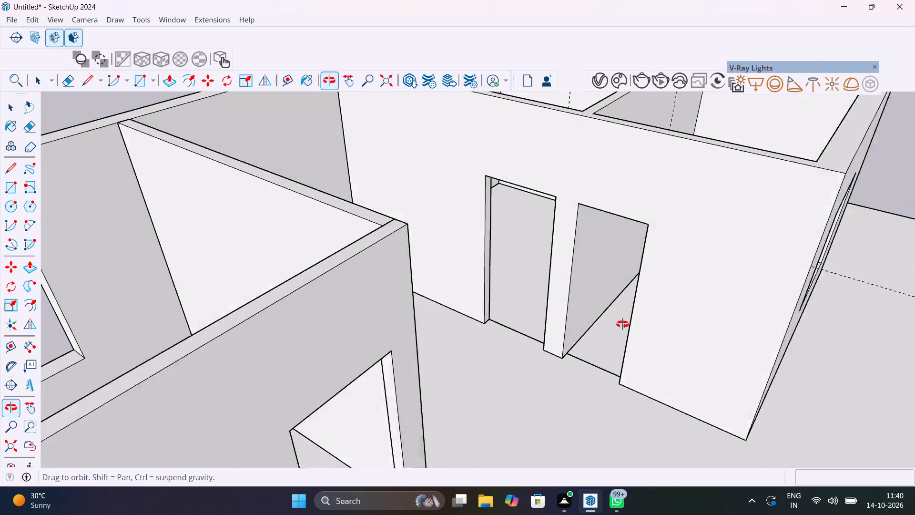
middle_click_drag(622, 324, 609, 324)
scroll(609, 324, "down", 9)
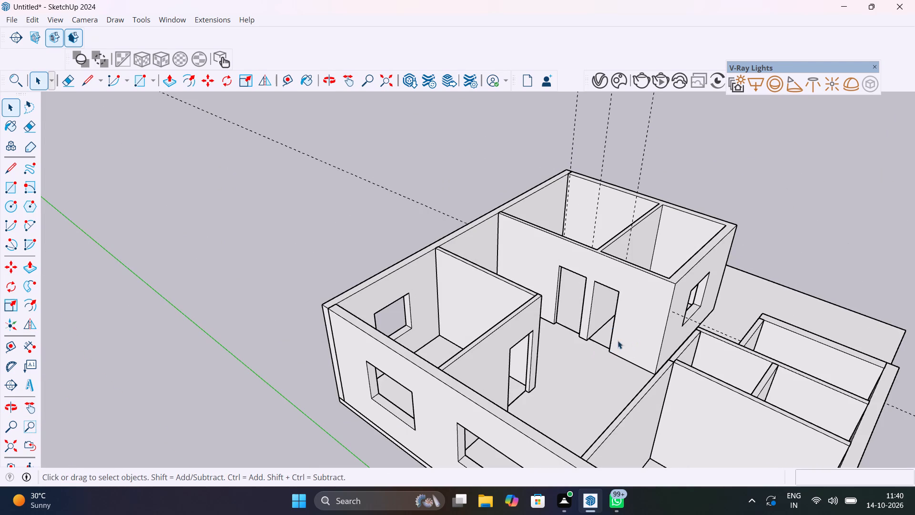
scroll(632, 340, "down", 5)
middle_click_drag(614, 336, 420, 335)
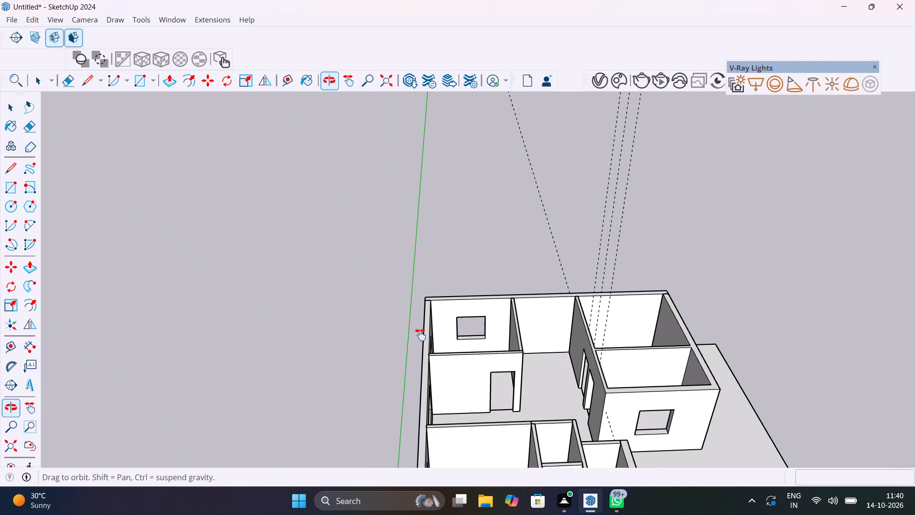
middle_click_drag(420, 335, 639, 318)
scroll(593, 281, "up", 5)
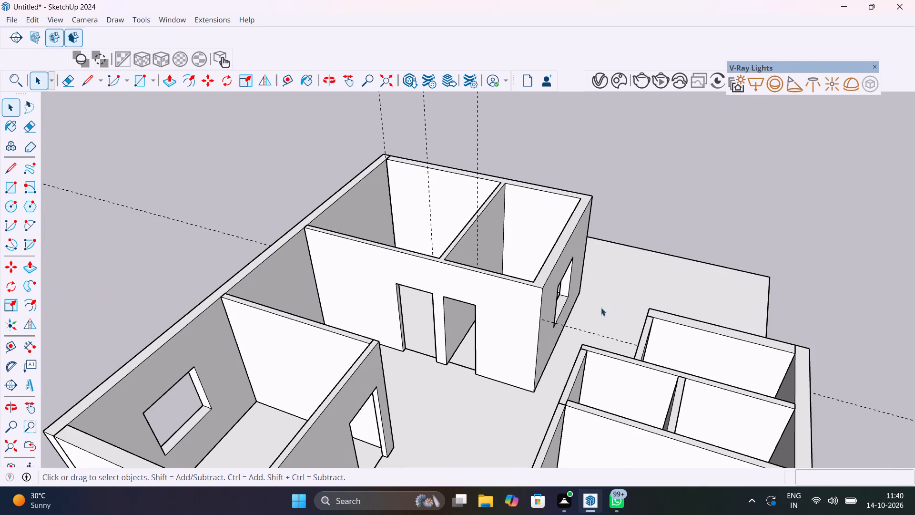
middle_click_drag(521, 351, 773, 354)
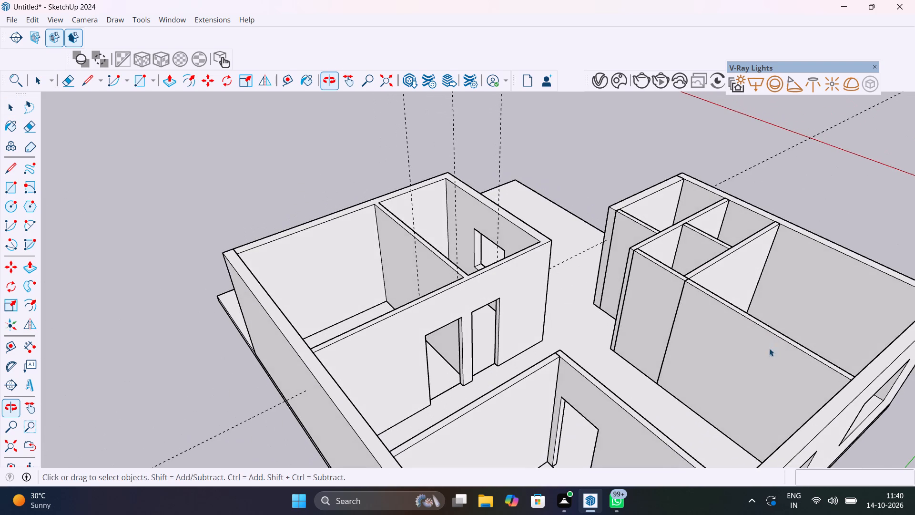
scroll(658, 270, "up", 9)
middle_click_drag(621, 299, 781, 338)
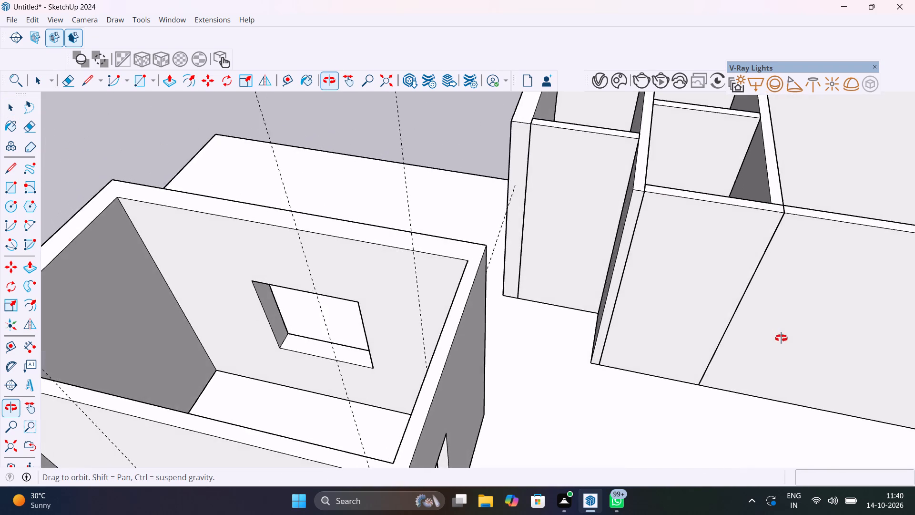
middle_click_drag(781, 338, 308, 331)
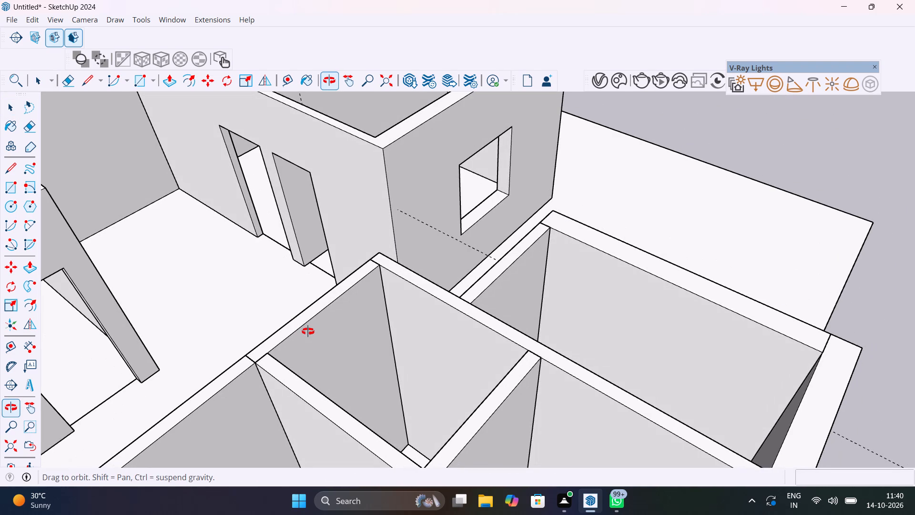
middle_click_drag(308, 331, 468, 330)
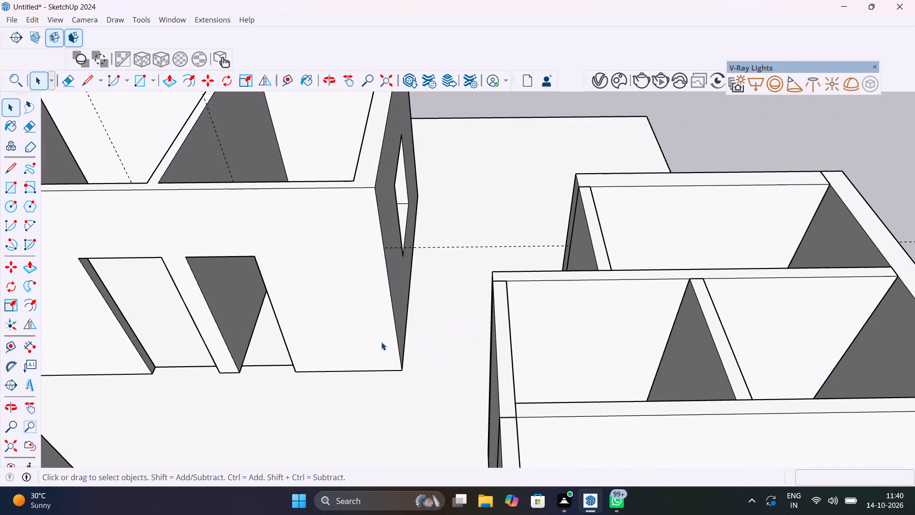
scroll(381, 342, "down", 7)
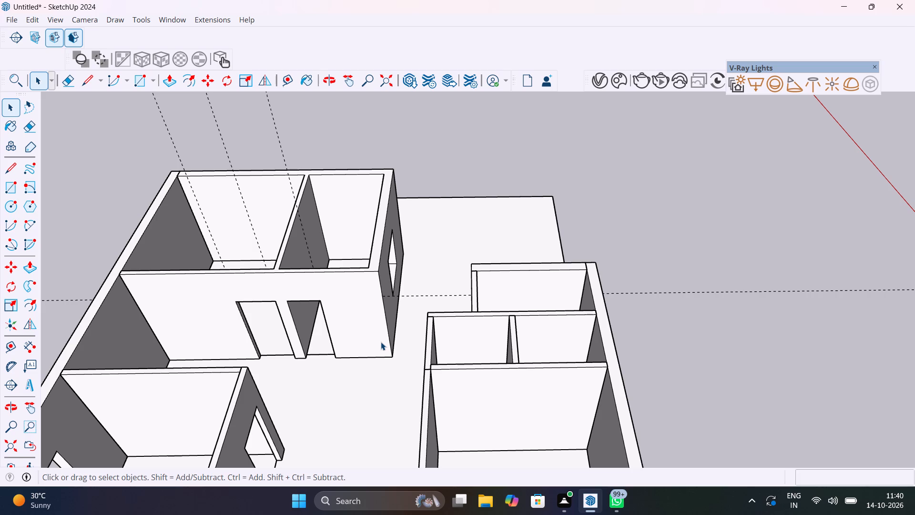
scroll(333, 367, "down", 5)
middle_click_drag(328, 365, 107, 360)
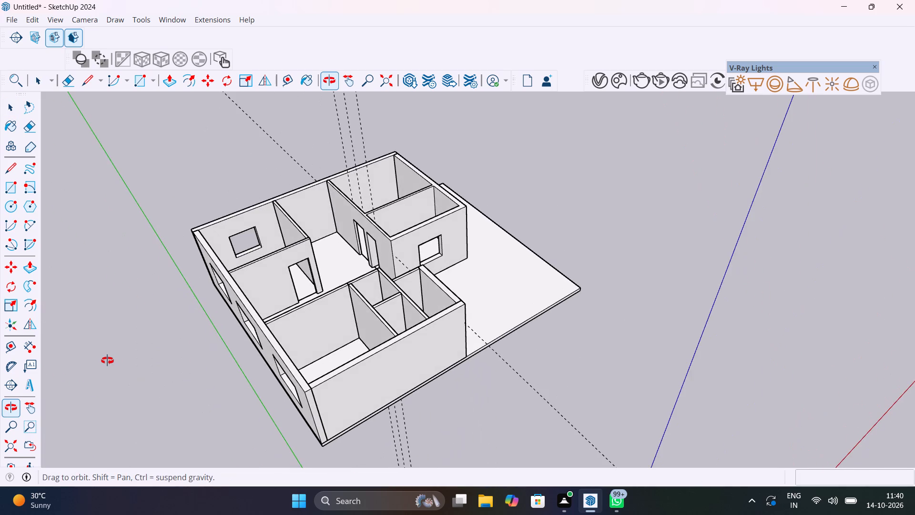
middle_click_drag(107, 360, 78, 356)
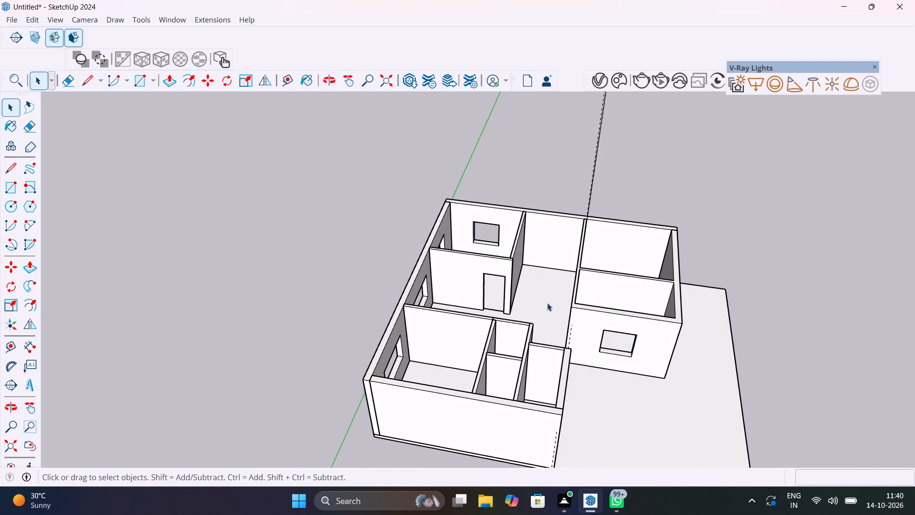
scroll(541, 300, "up", 8)
middle_click_drag(559, 307, 390, 299)
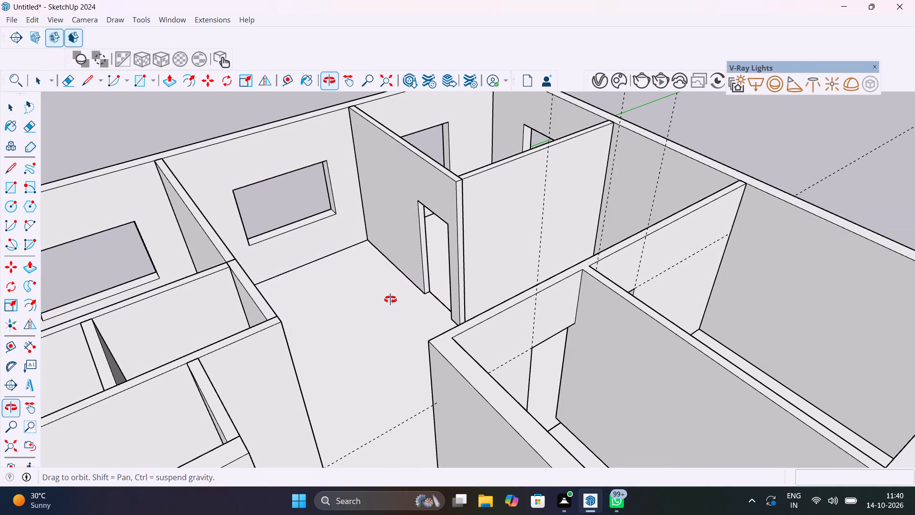
middle_click_drag(390, 299, 391, 299)
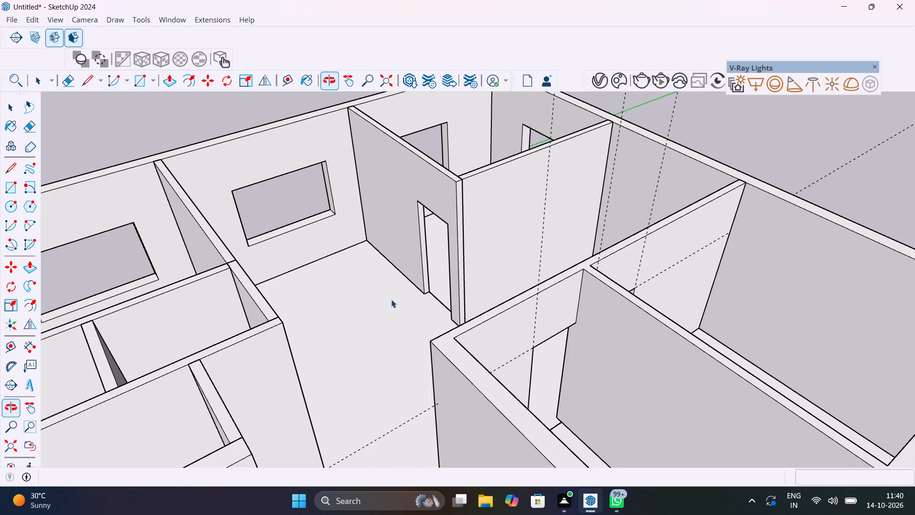
scroll(391, 299, "up", 1)
scroll(391, 299, "down", 8)
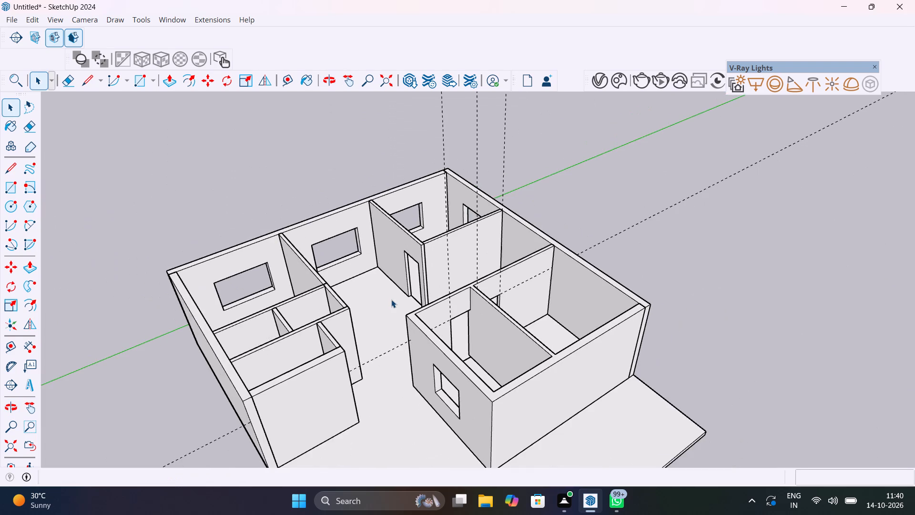
middle_click_drag(412, 320, 704, 319)
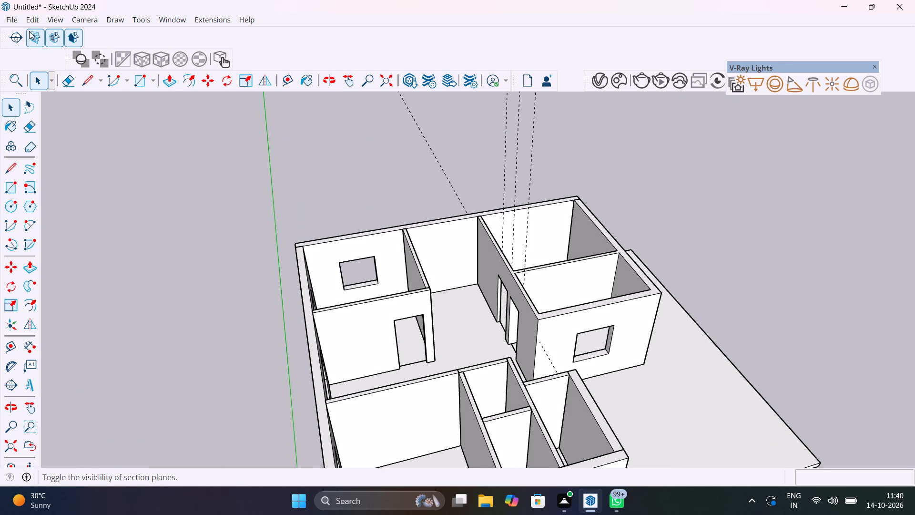
Delete all remaining guides from the model.
left_click(35, 21)
left_click(110, 145)
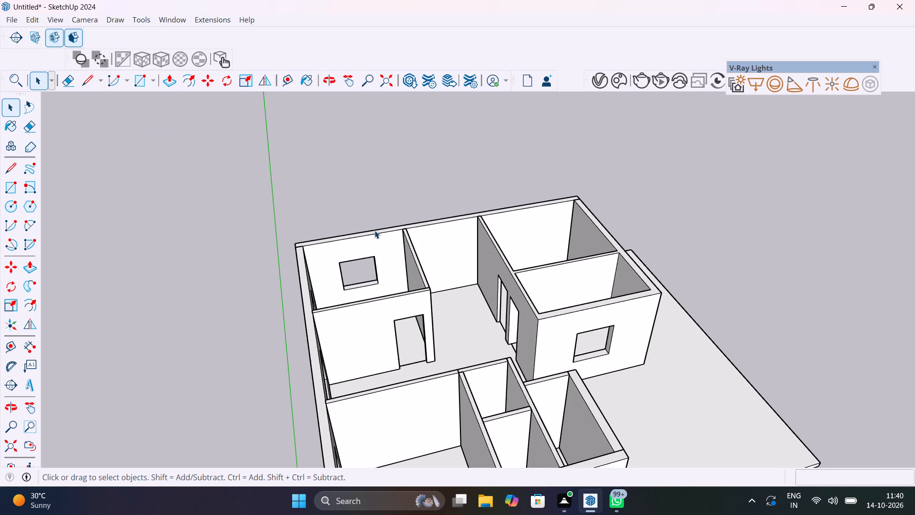
Examine the rooms and the block of small partitioned rooms to see which walls still need openings.
scroll(563, 279, "up", 4)
middle_click_drag(542, 299, 762, 355)
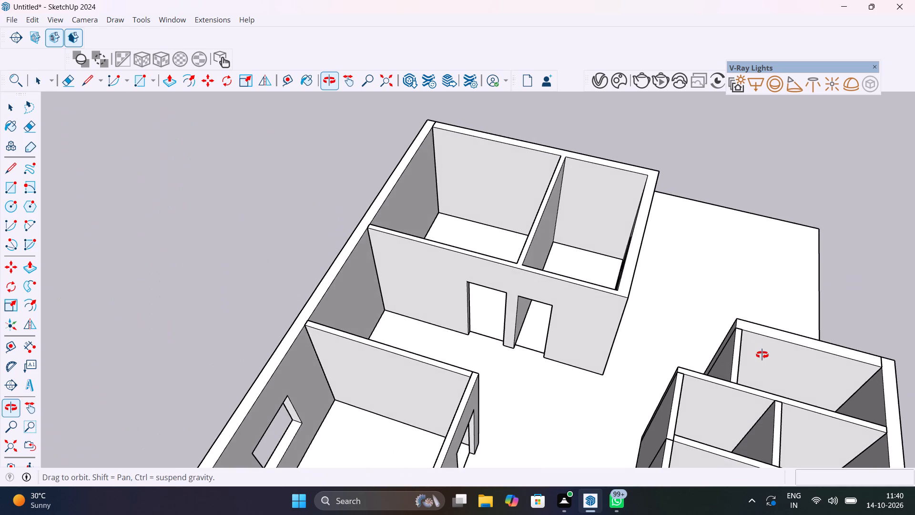
middle_click_drag(762, 355, 619, 327)
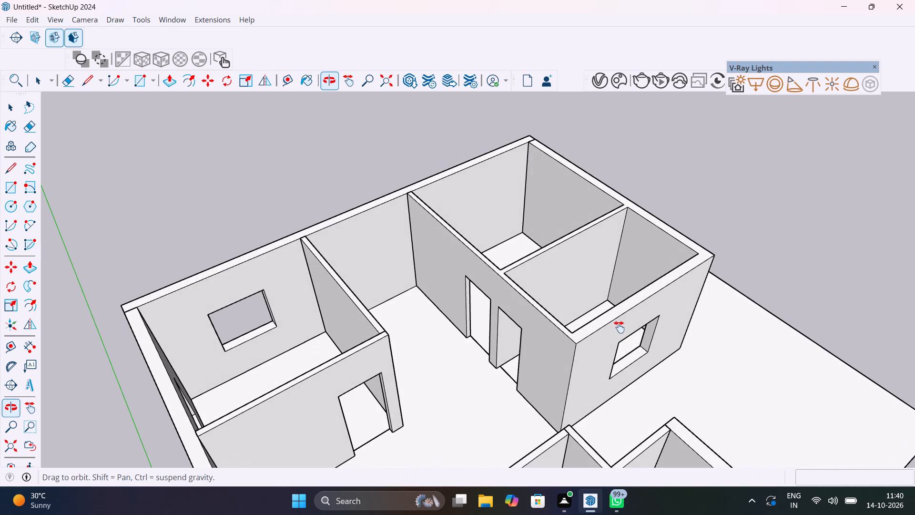
middle_click_drag(619, 327, 598, 236)
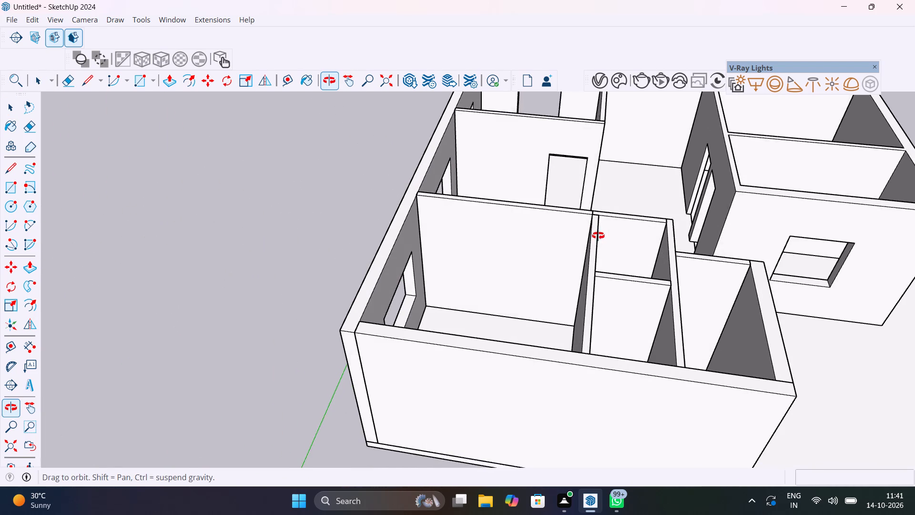
middle_click_drag(598, 236, 428, 282)
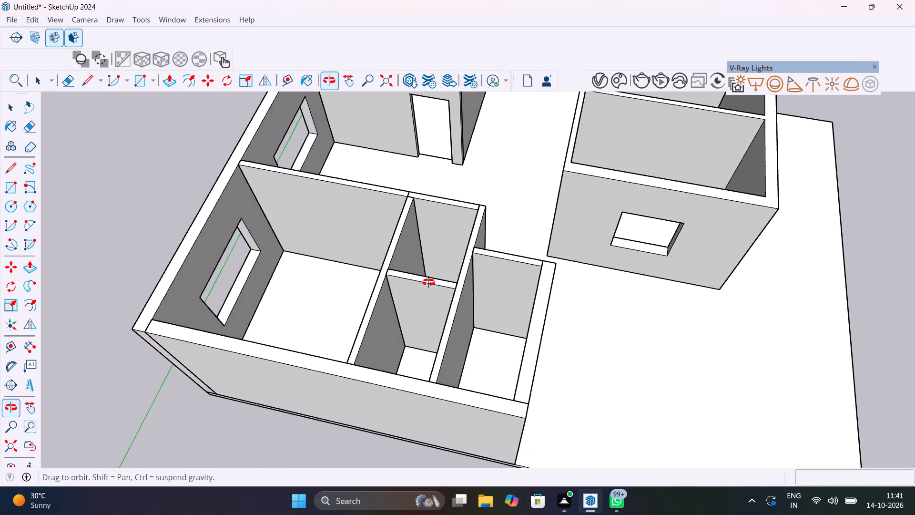
middle_click_drag(428, 282, 803, 238)
scroll(794, 242, "up", 1)
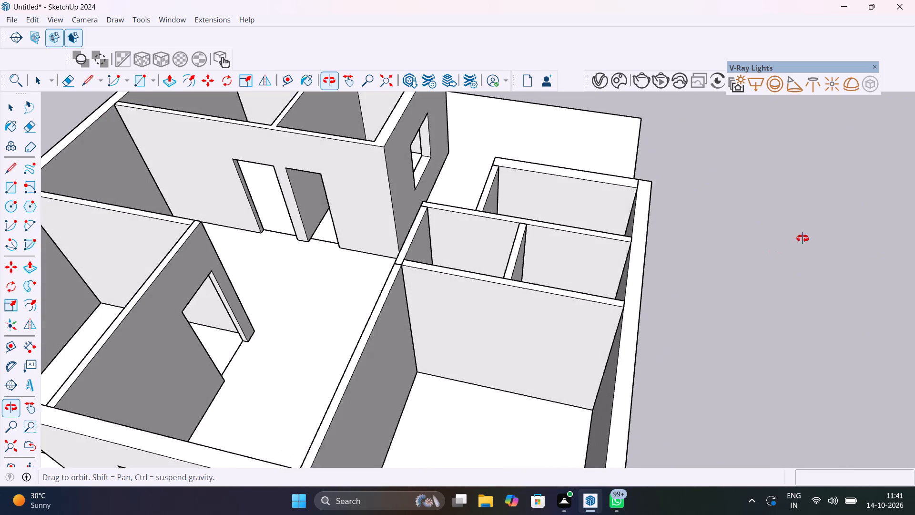
middle_click_drag(803, 238, 814, 228)
Add a vertical guide 6" from the short partition's corner, on the small outer room's wall shared with the large windowed room.
middle_click_drag(549, 364, 66, 370)
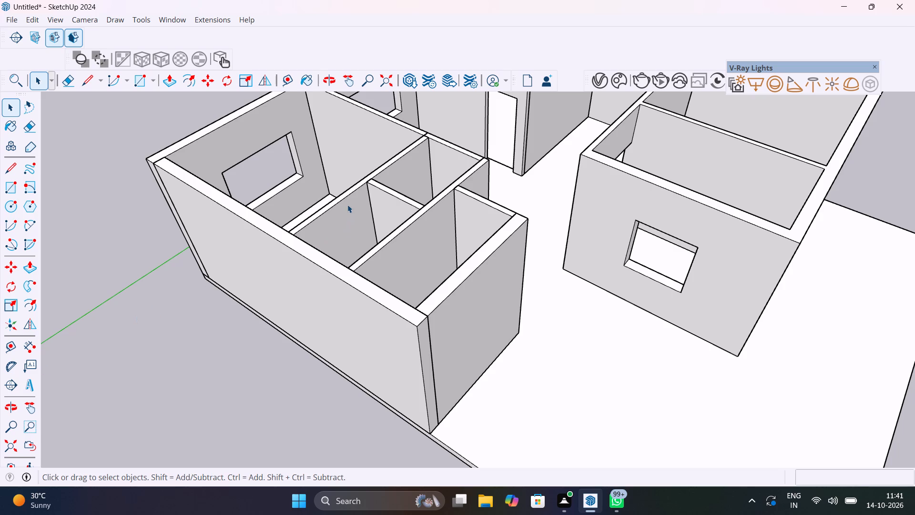
scroll(349, 200, "up", 10)
middle_click_drag(378, 238, 327, 297)
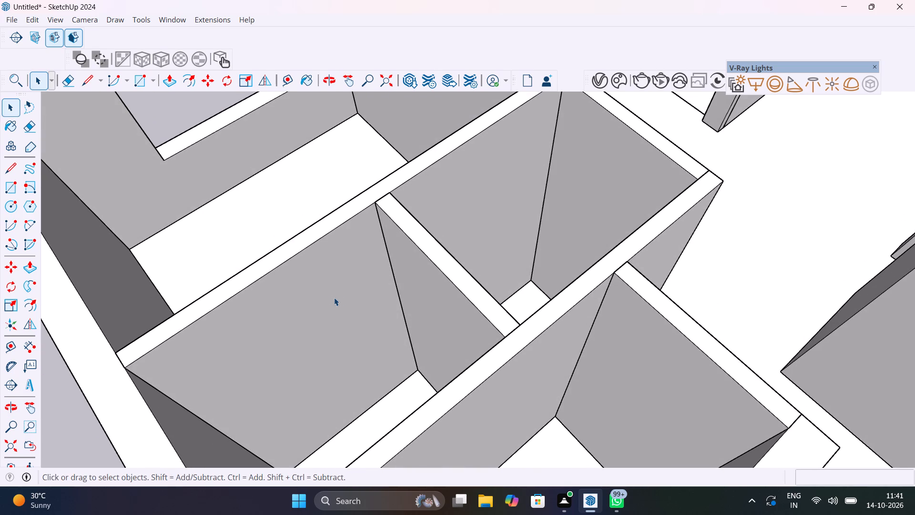
scroll(386, 299, "up", 4)
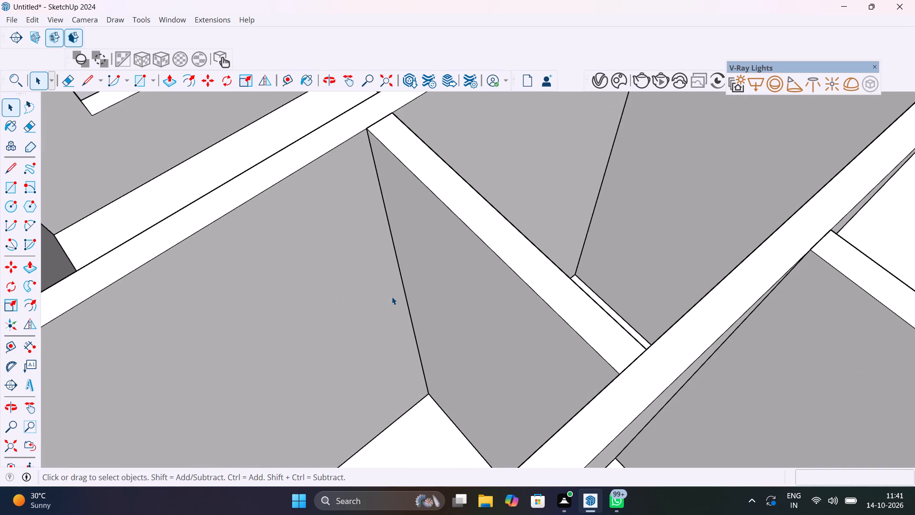
key("t")
left_click(401, 285)
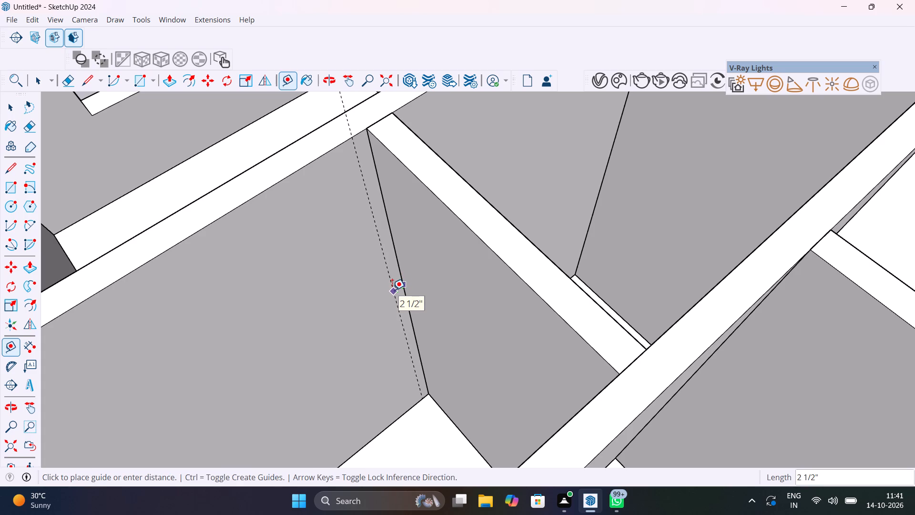
type("6\"")
key("Return")
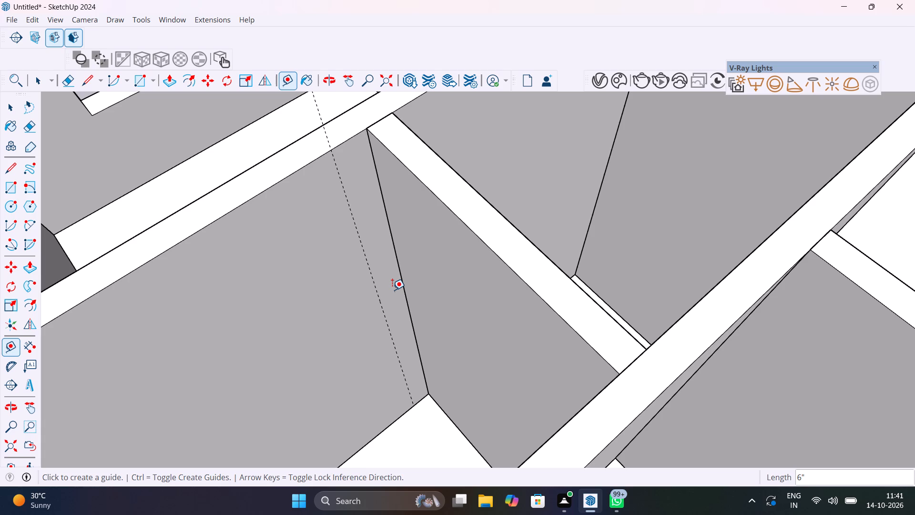
Add a second vertical guide 2'6" from the first on the same wall to mark the doorway's width.
left_click(378, 303)
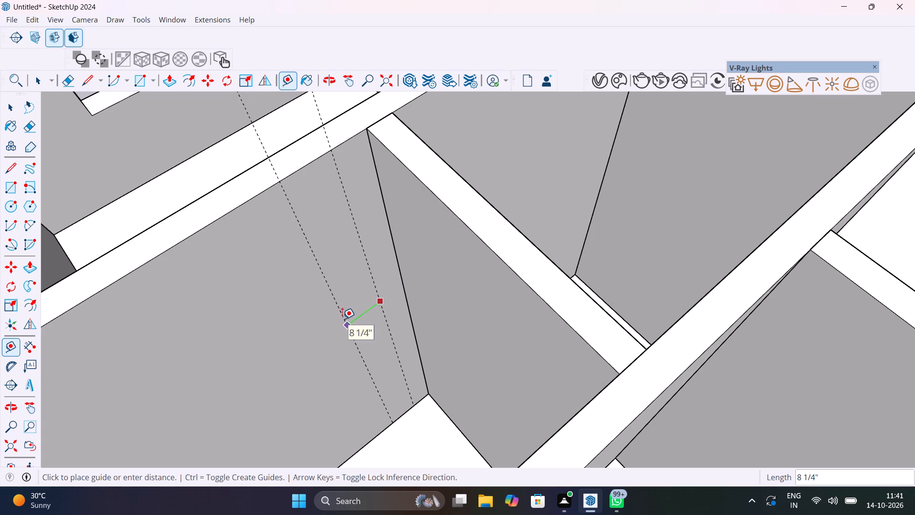
type("2'6\"")
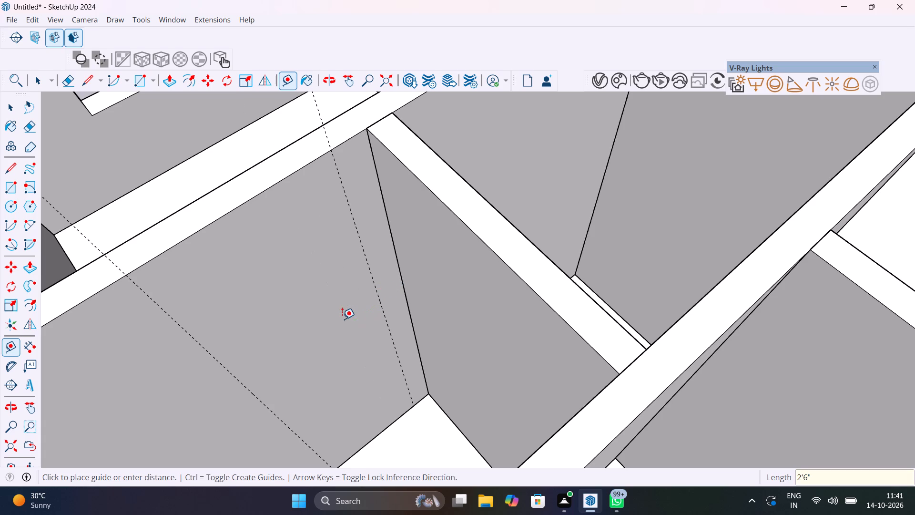
key("Return")
scroll(319, 313, "down", 8)
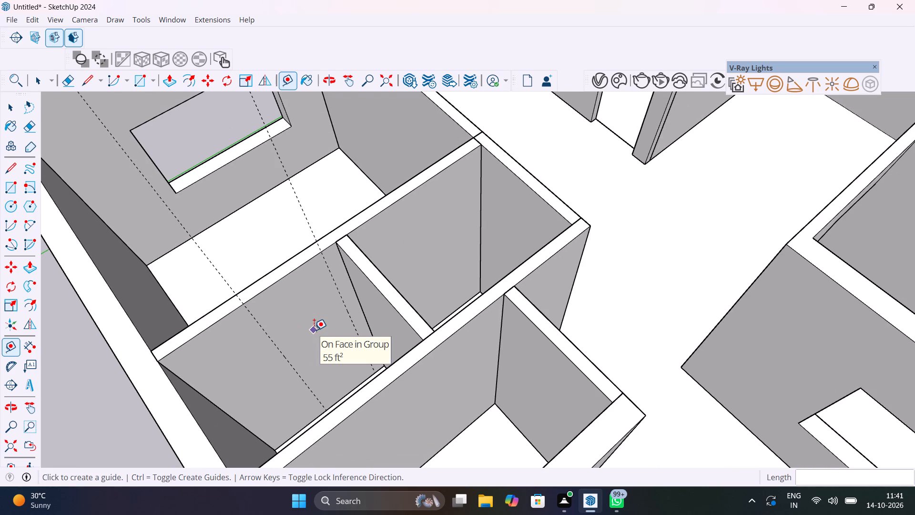
Add a horizontal guide 7' above the floor on the small outer room's wall to mark the doorway's height.
scroll(329, 375, "up", 3)
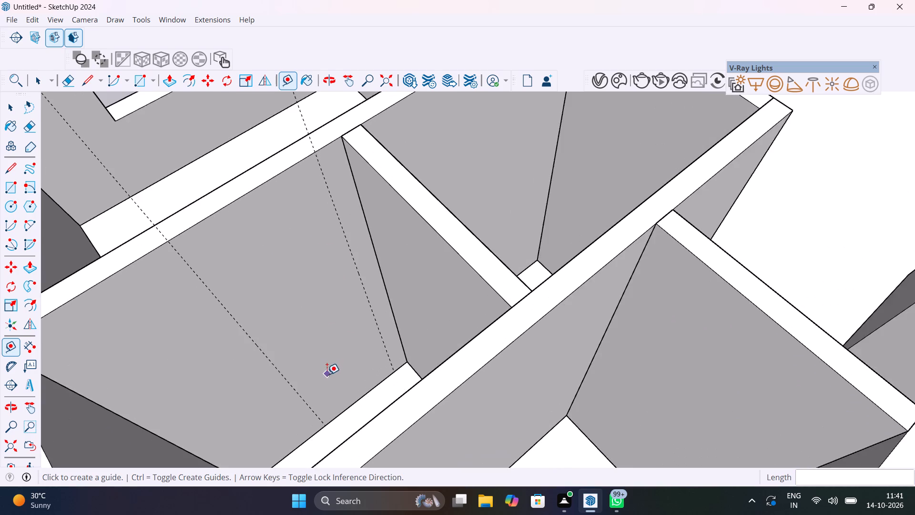
scroll(327, 374, "up", 3)
left_click(352, 410)
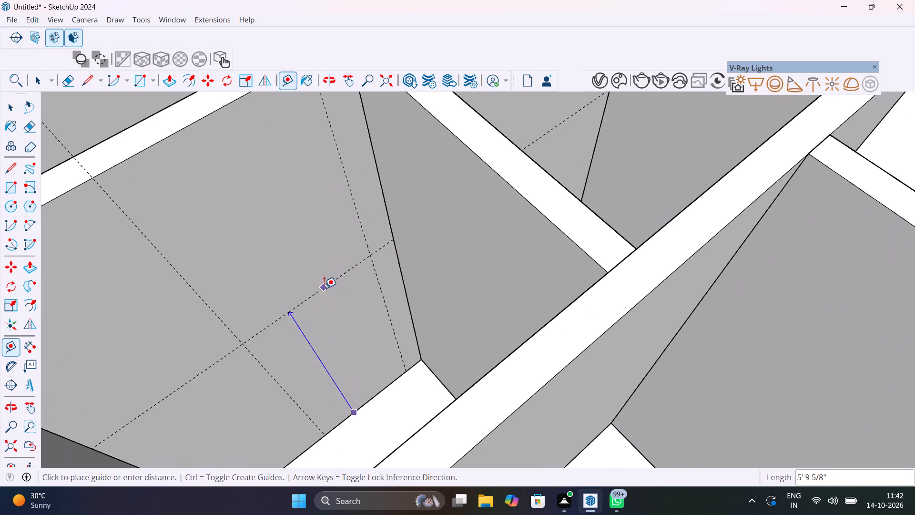
key("4")
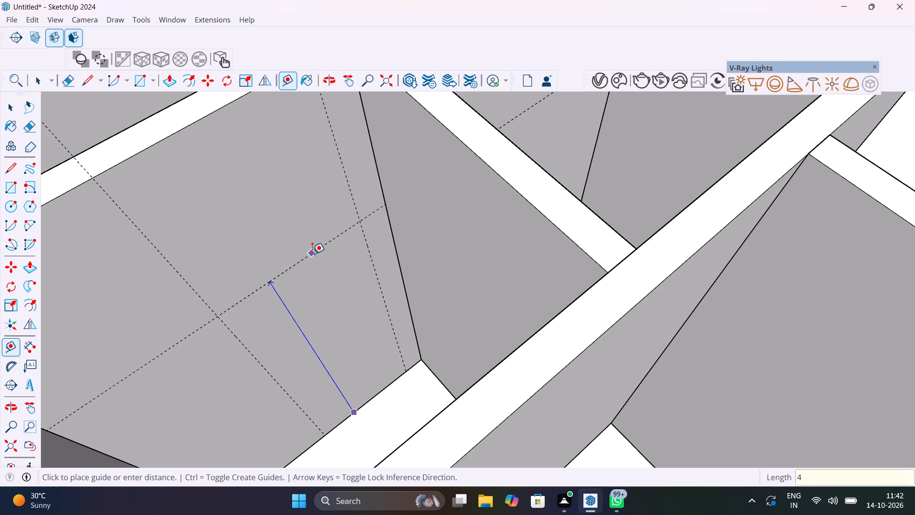
key("BackSpace")
type("7'")
key("Return")
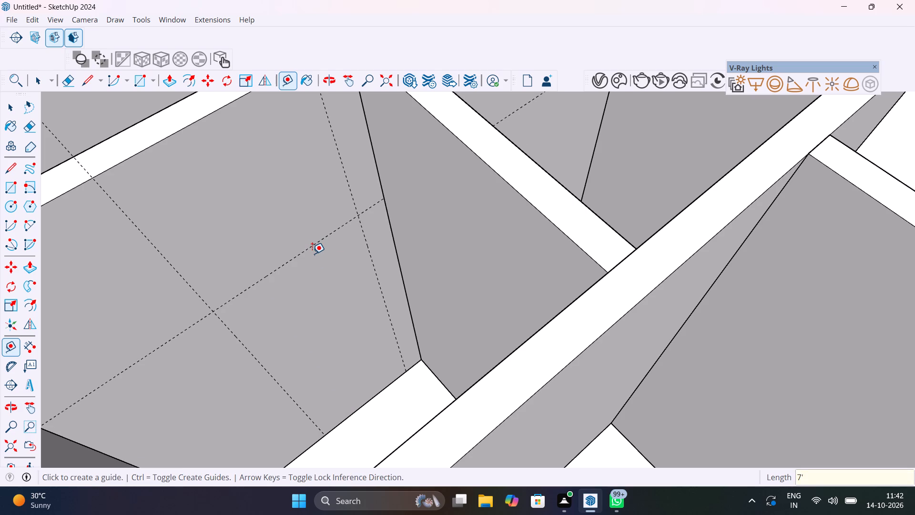
Inside that wall's group, draw a 2'6" by 7' doorway rectangle between the guides, down to the floor edge.
key("space")
double_click(312, 254)
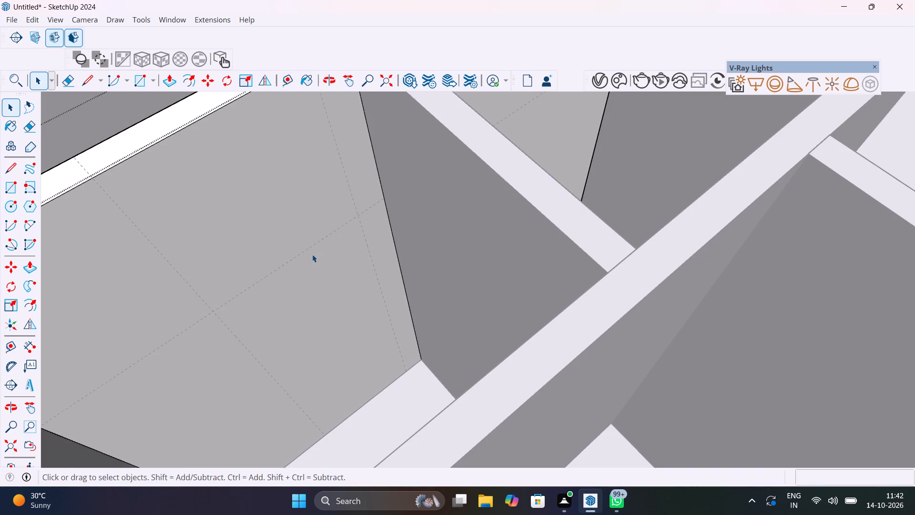
key("r")
left_click(216, 315)
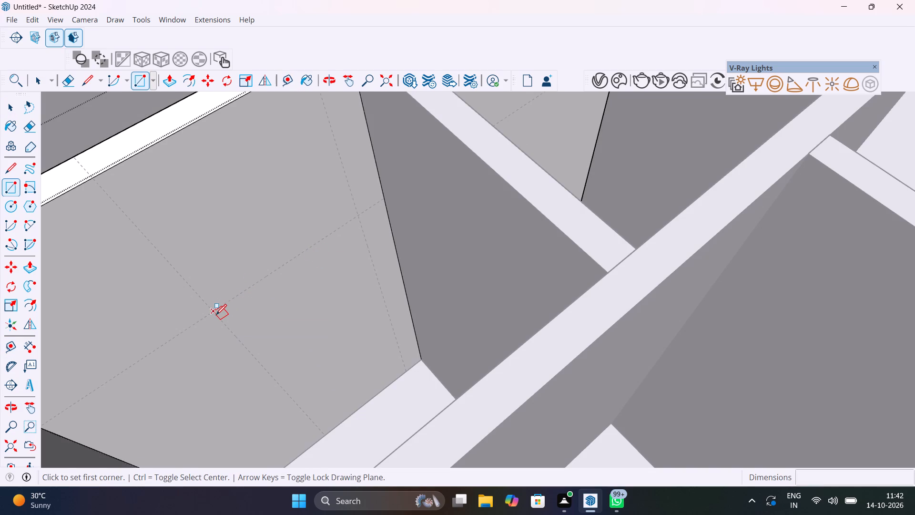
scroll(405, 371, "up", 9)
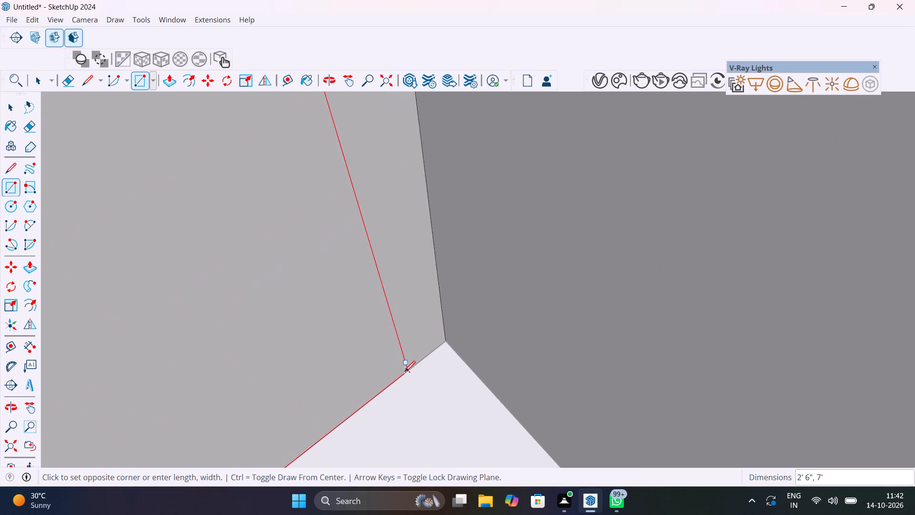
left_click(410, 371)
key("space")
Push the doorway rectangle 4 1/2" through the wall to cut the opening, and close the wall group.
scroll(374, 375, "down", 14)
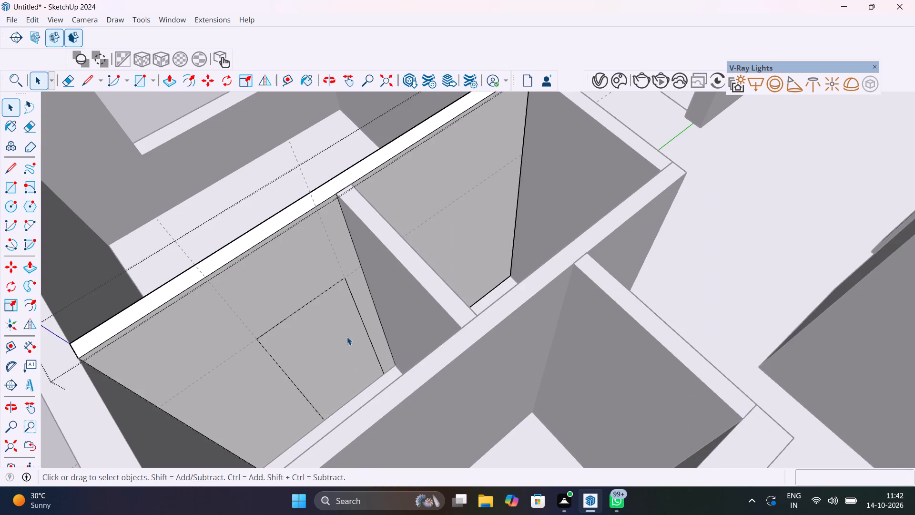
left_click(346, 335)
key("p")
left_click(346, 335)
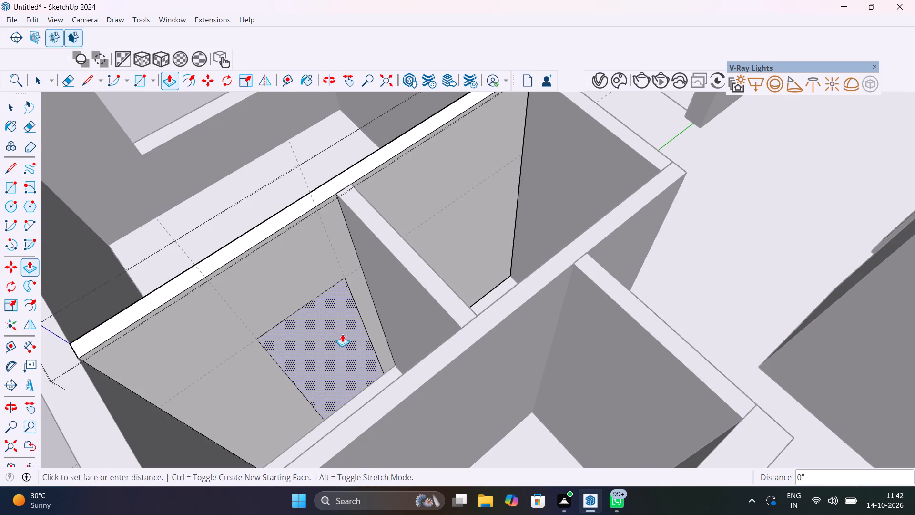
left_click(325, 326)
scroll(325, 329, "down", 9)
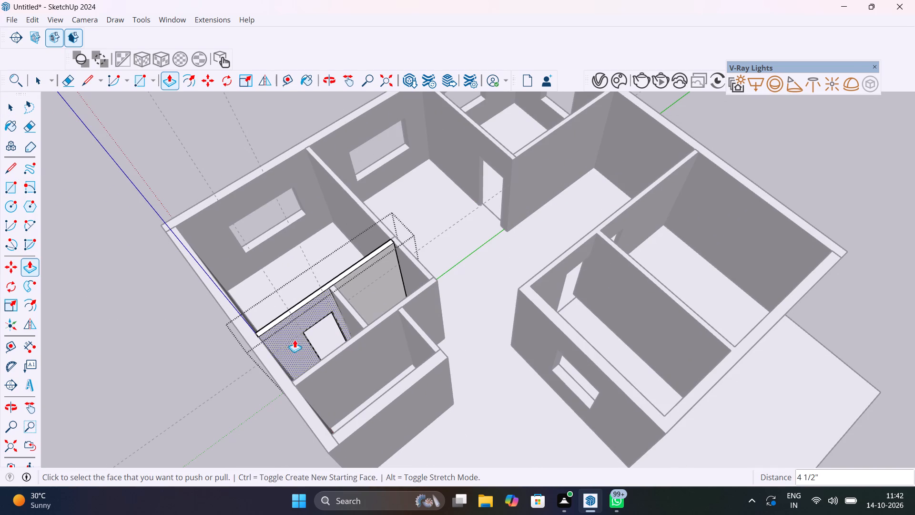
key("space")
left_click(203, 354)
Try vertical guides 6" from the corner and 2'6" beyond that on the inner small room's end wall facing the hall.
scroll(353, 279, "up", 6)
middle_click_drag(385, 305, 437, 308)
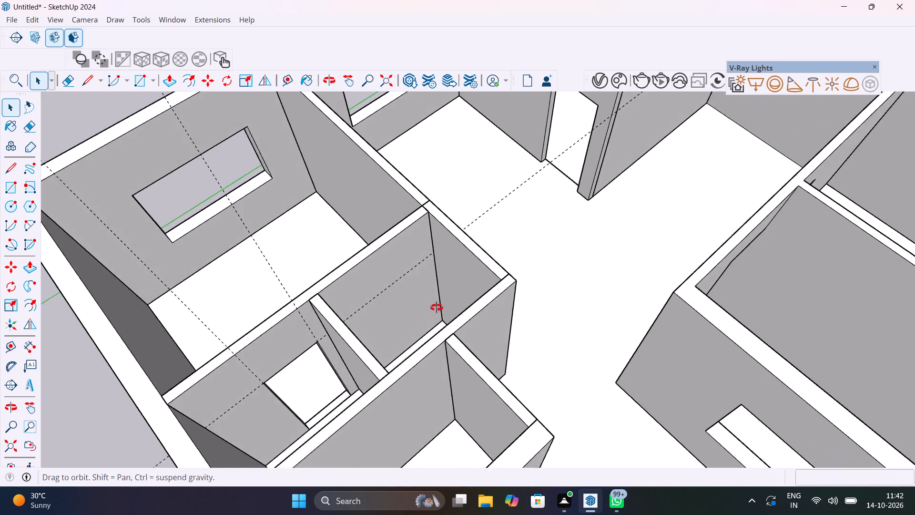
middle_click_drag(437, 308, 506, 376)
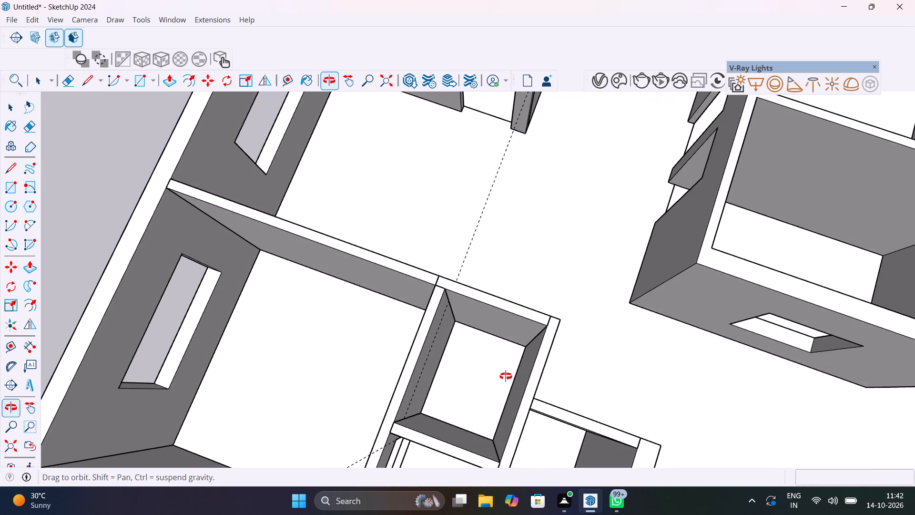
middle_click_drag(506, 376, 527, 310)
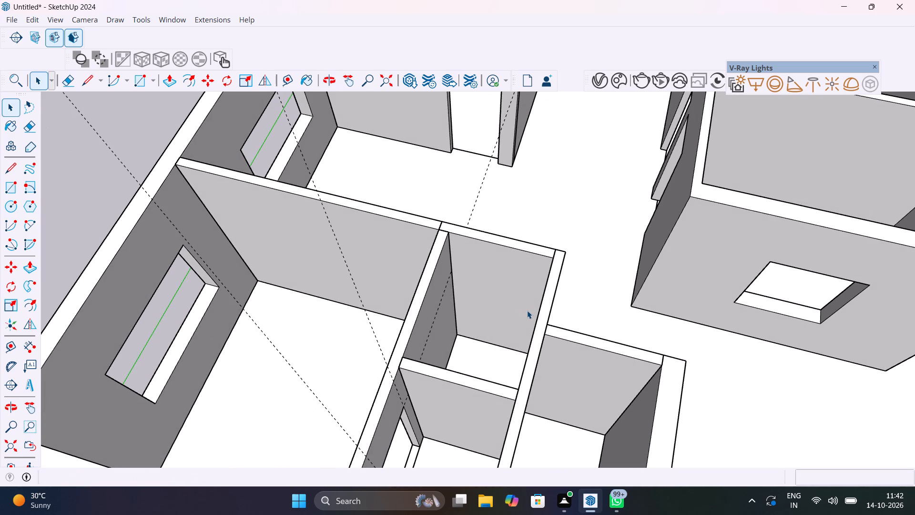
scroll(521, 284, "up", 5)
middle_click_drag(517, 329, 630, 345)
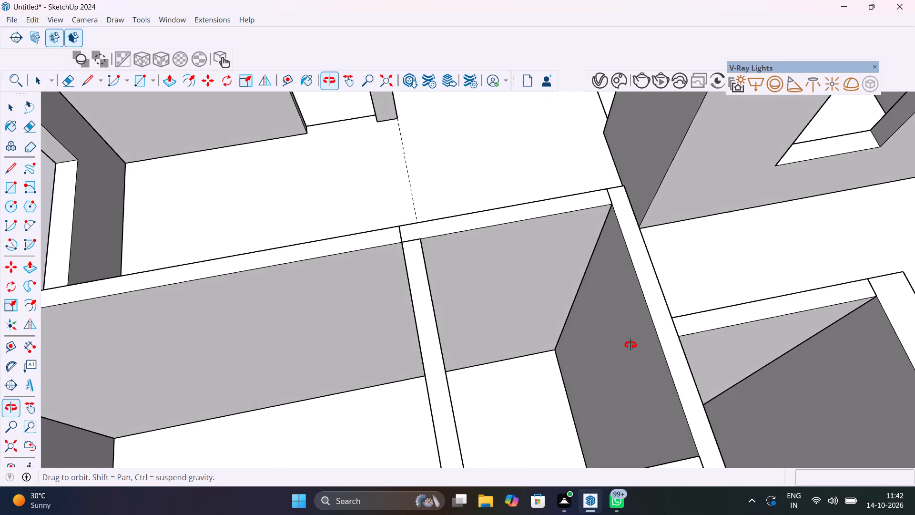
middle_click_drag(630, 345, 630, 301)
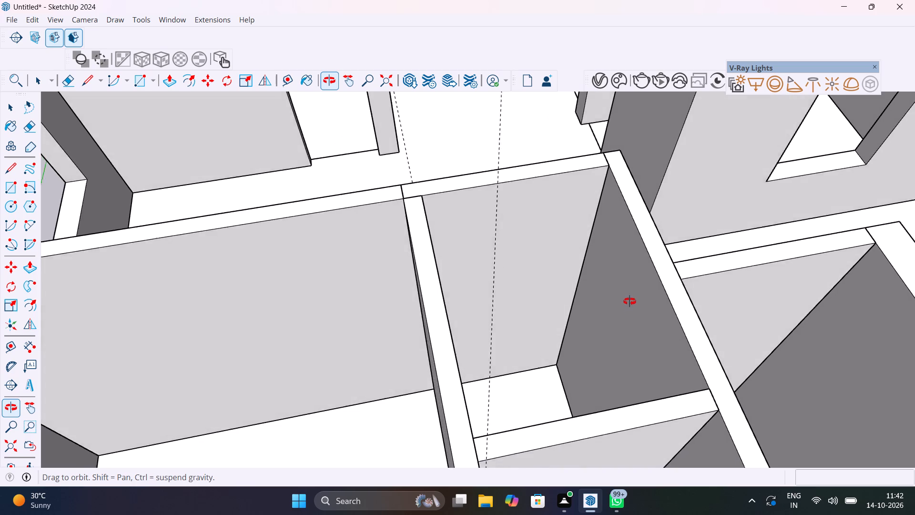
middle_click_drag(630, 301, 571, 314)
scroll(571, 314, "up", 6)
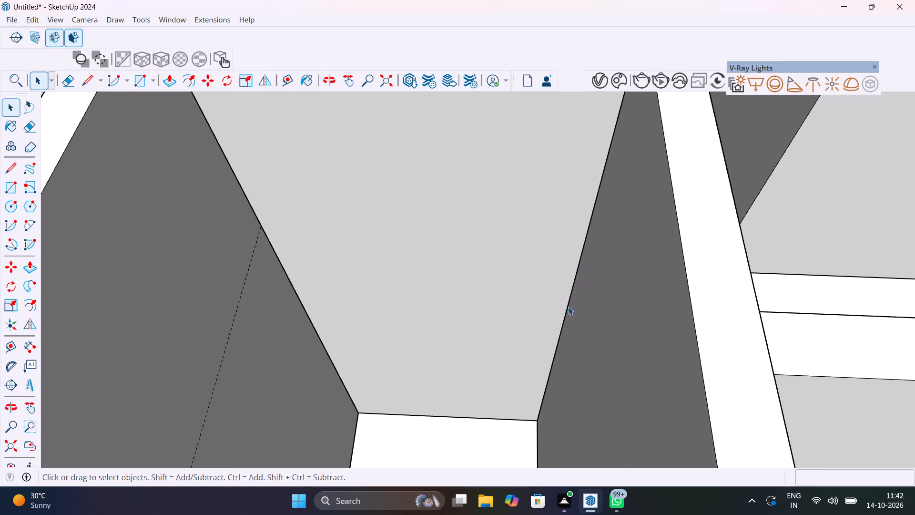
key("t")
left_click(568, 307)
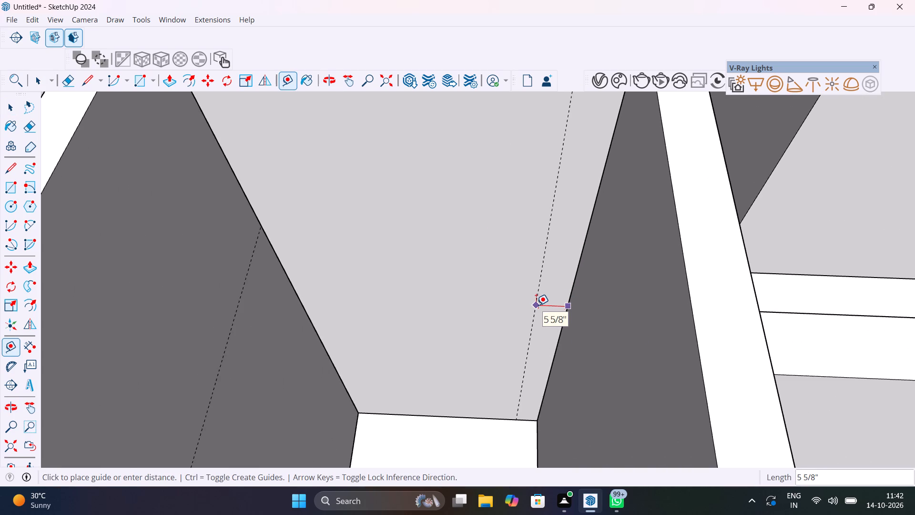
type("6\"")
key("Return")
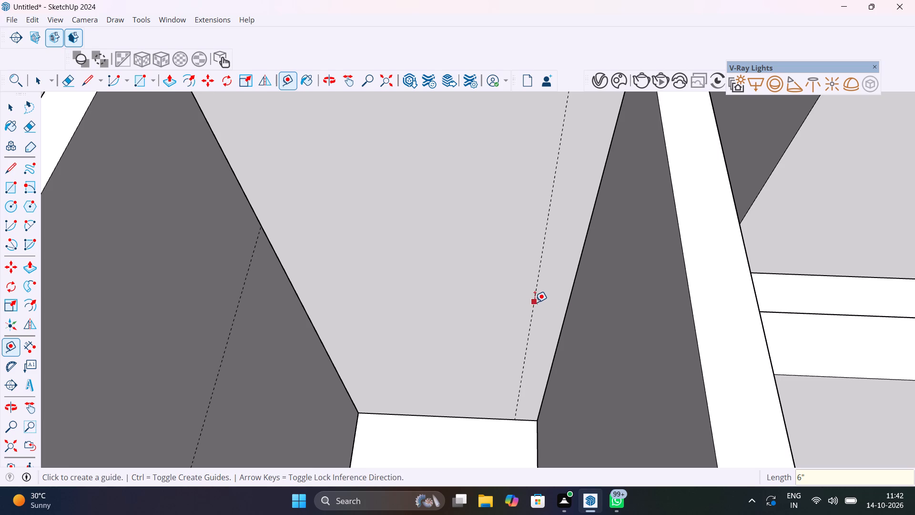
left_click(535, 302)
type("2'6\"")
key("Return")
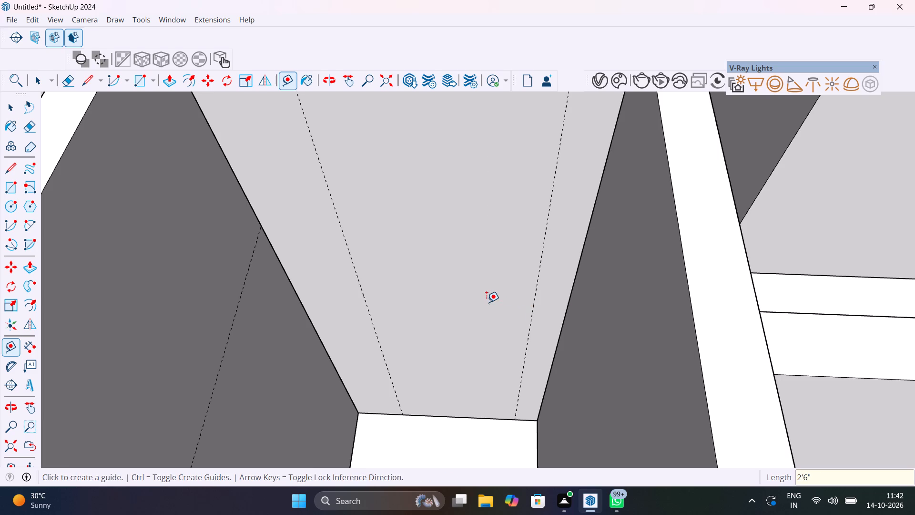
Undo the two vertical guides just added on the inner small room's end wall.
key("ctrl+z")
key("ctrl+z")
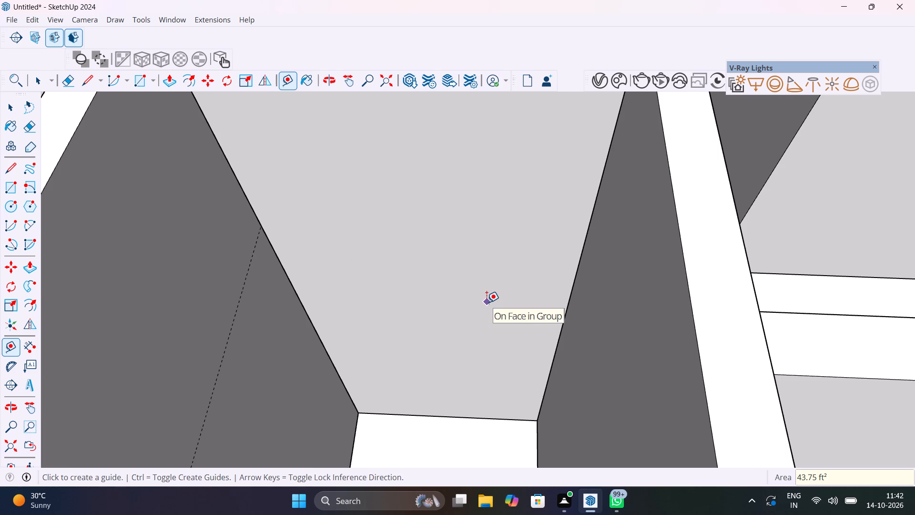
Mark a doorway on the inner small room's end wall with guides 2'6" from the corner farther from the windowed room and 7' above the floor.
left_click(575, 276)
type("2'6\"")
key("Return")
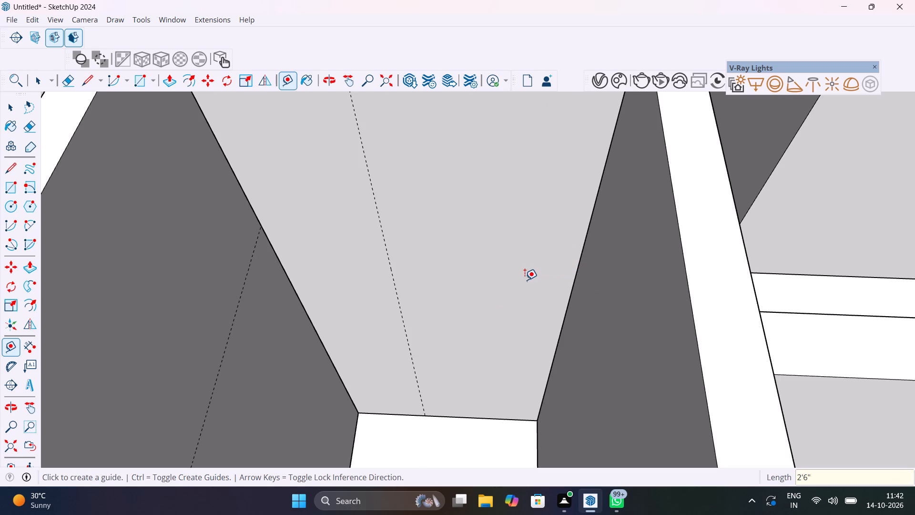
scroll(529, 282, "down", 11)
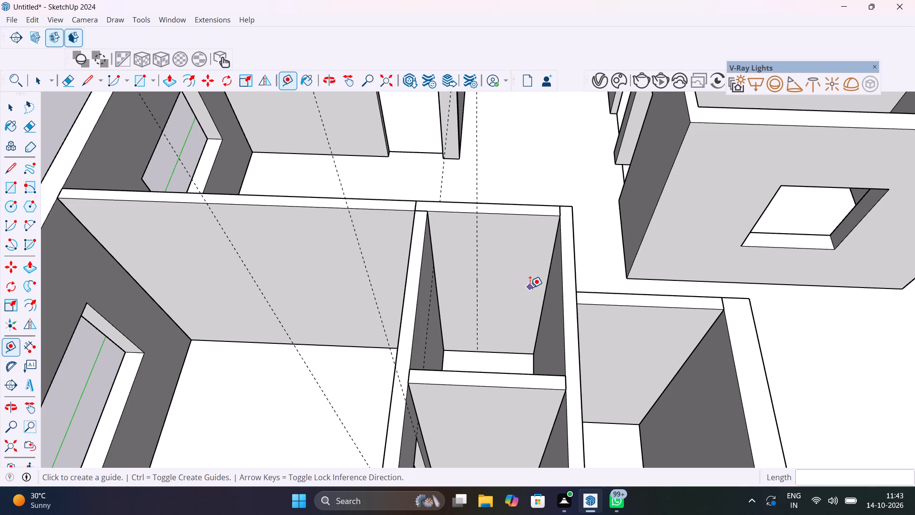
left_click(510, 351)
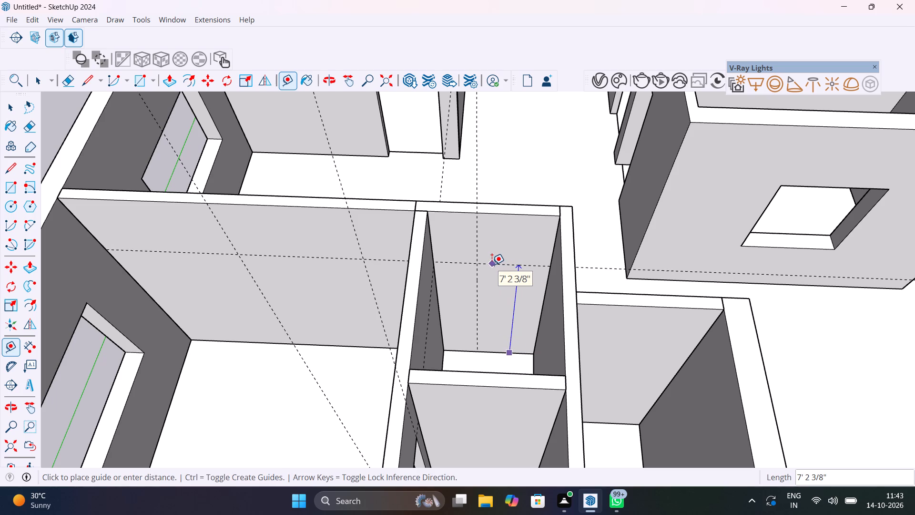
type("7'")
key("Return")
Inside the end wall's group, draw a 2'6" by 7' doorway rectangle from the guide intersection to the floor corner.
key("space")
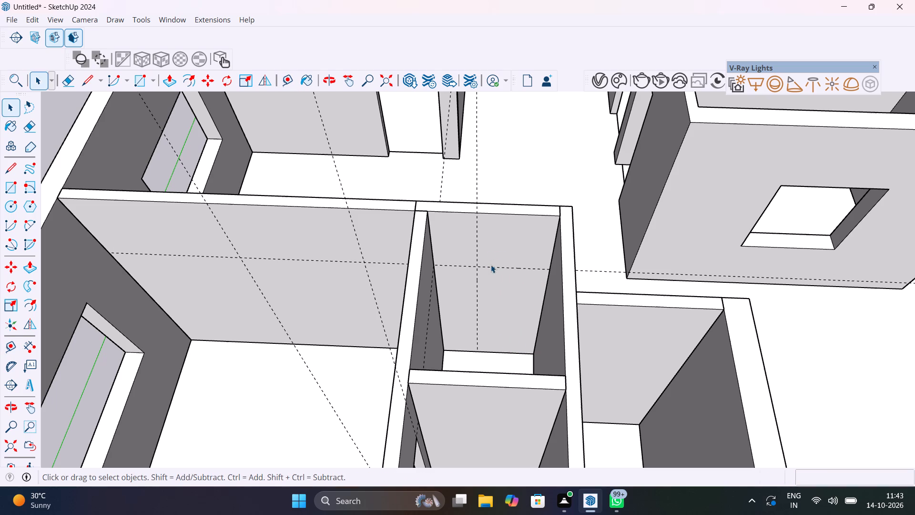
double_click(518, 239)
key("r")
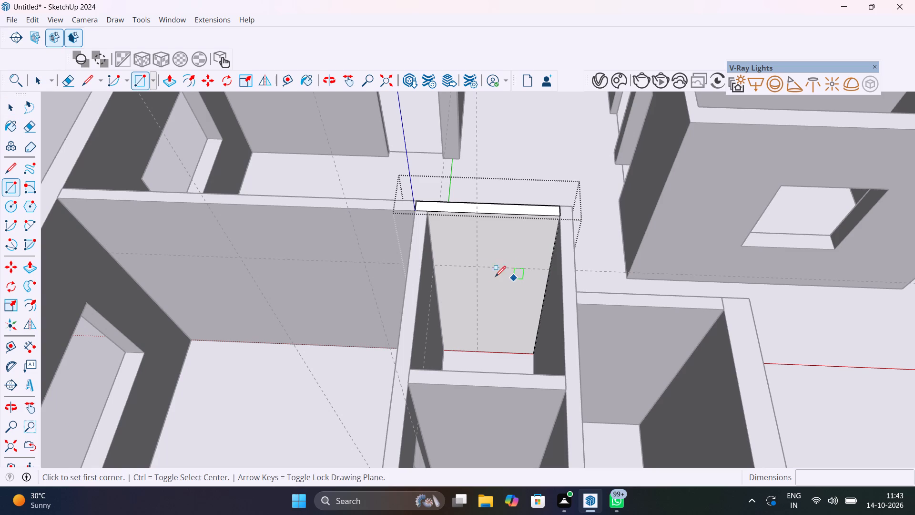
left_click(478, 268)
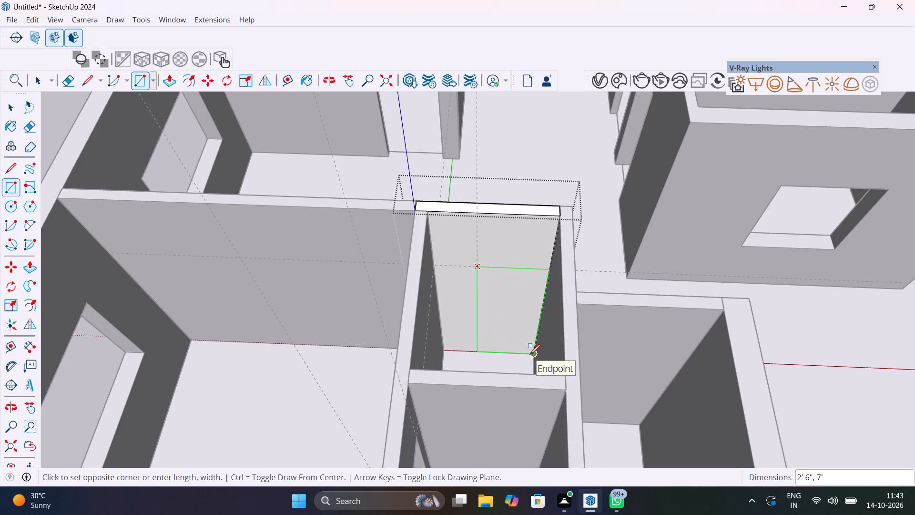
scroll(529, 355, "up", 9)
left_click(539, 352)
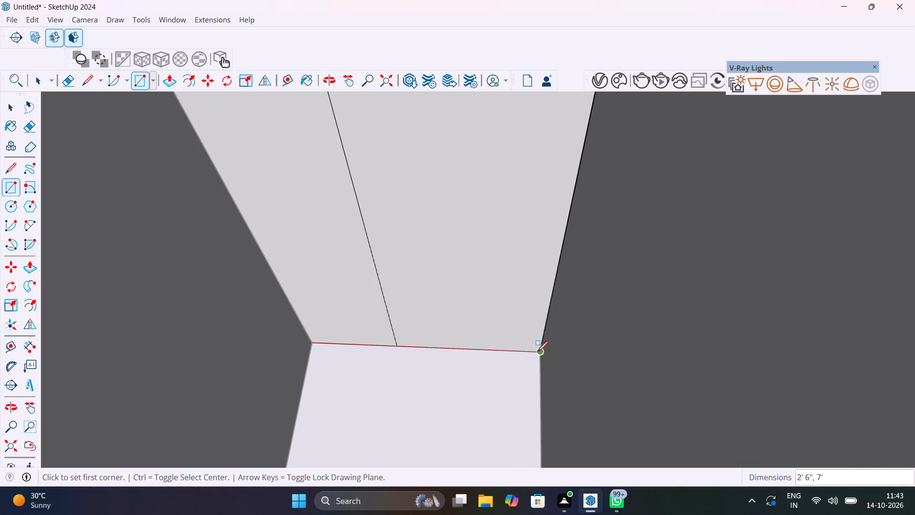
Push the end wall's doorway rectangle 4 1/2" through to cut the opening, and close the wall group.
key("p")
left_click(524, 319)
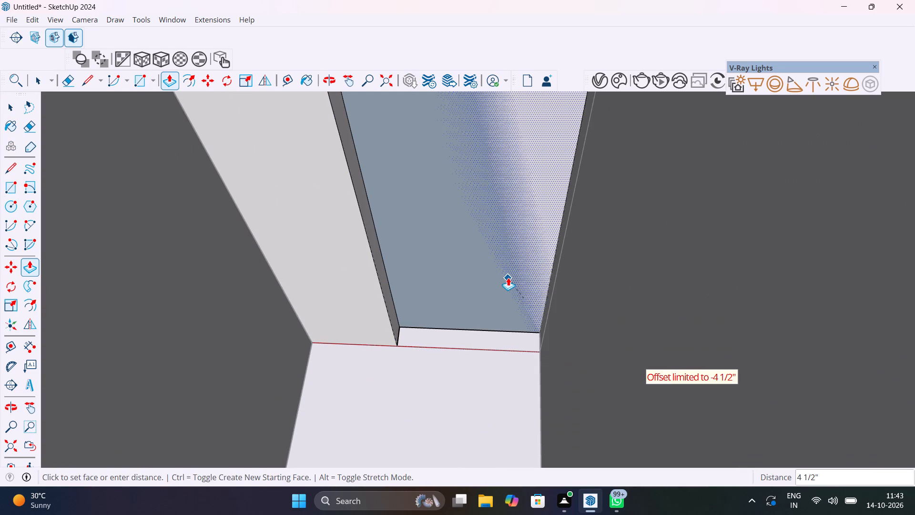
left_click(508, 278)
scroll(502, 313, "down", 10)
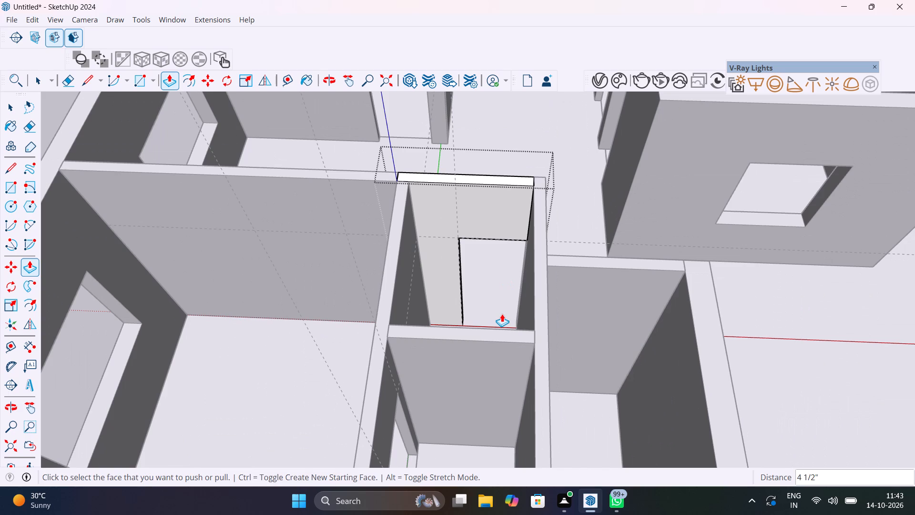
key("space")
scroll(502, 314, "down", 6)
left_click(892, 230)
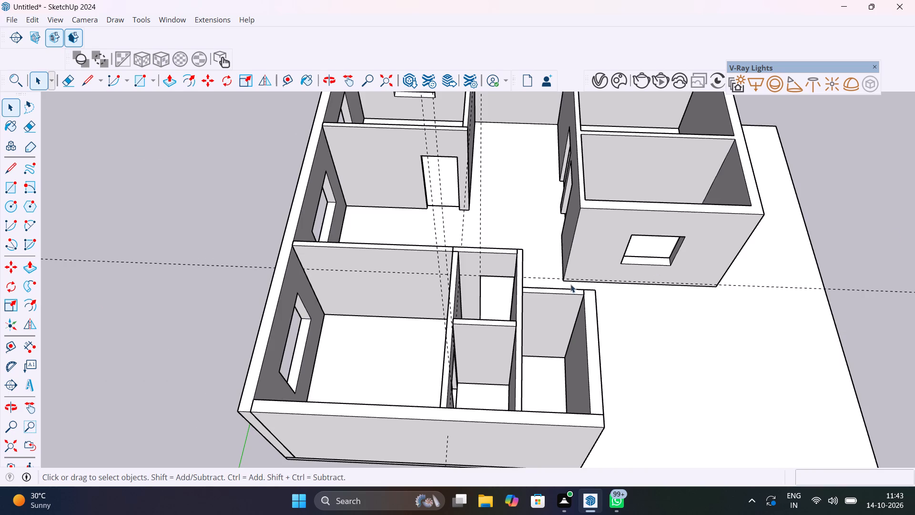
Delete the inner small room's end wall with its doorway, and the windowed room's wall running in line with it.
scroll(508, 249, "up", 9)
middle_click_drag(534, 301, 725, 296)
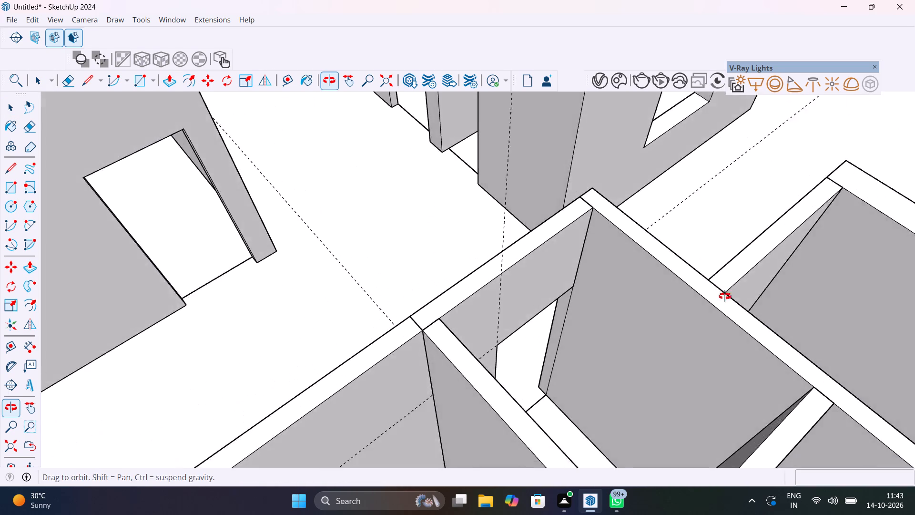
middle_click_drag(725, 296, 914, 293)
middle_click_drag(553, 281, 789, 267)
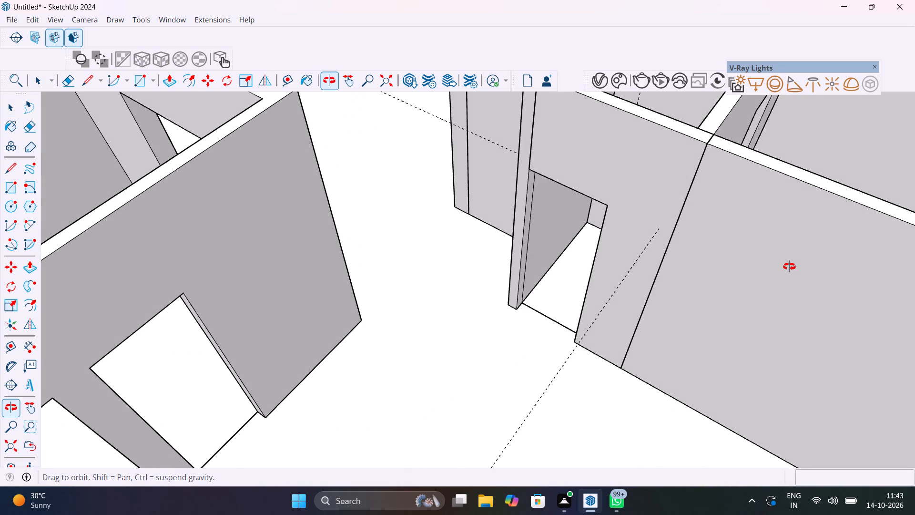
middle_click_drag(789, 267, 914, 228)
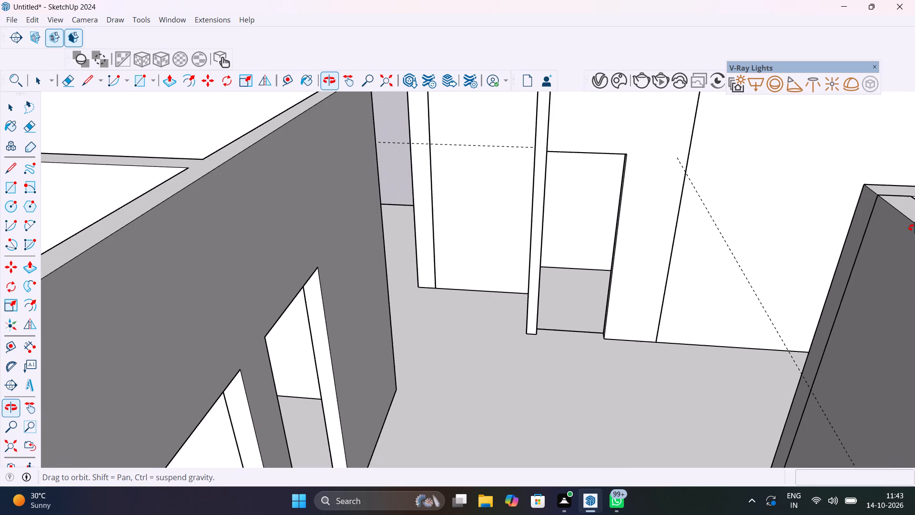
middle_click_drag(914, 228, 751, 292)
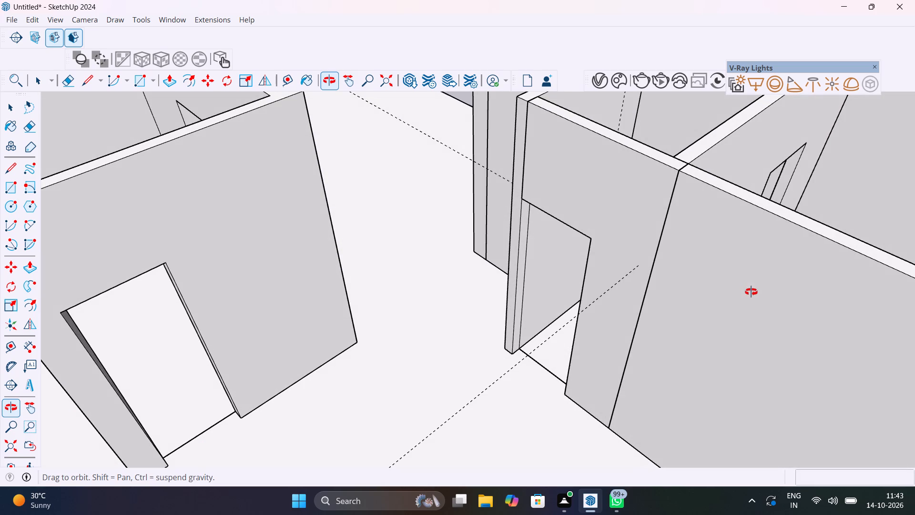
middle_click_drag(751, 292, 821, 335)
scroll(522, 330, "down", 11)
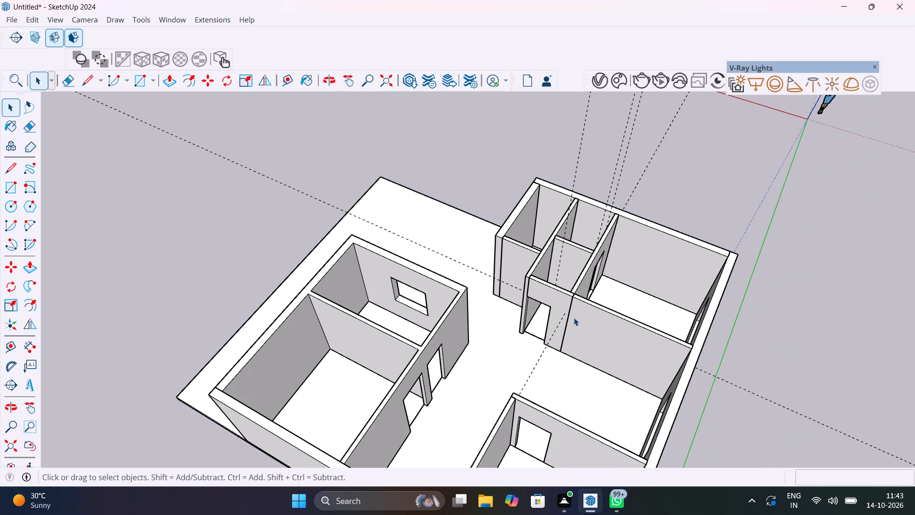
double_click(574, 318)
scroll(574, 317, "up", 8)
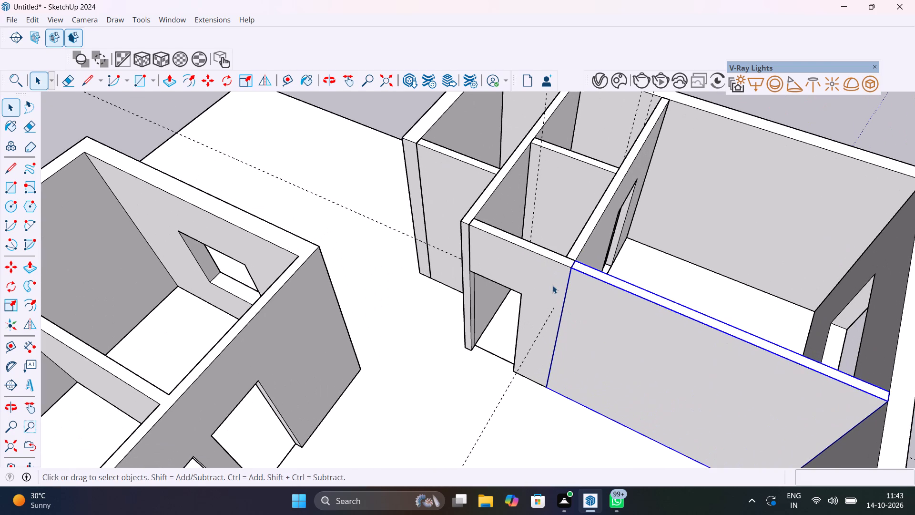
left_click(552, 285)
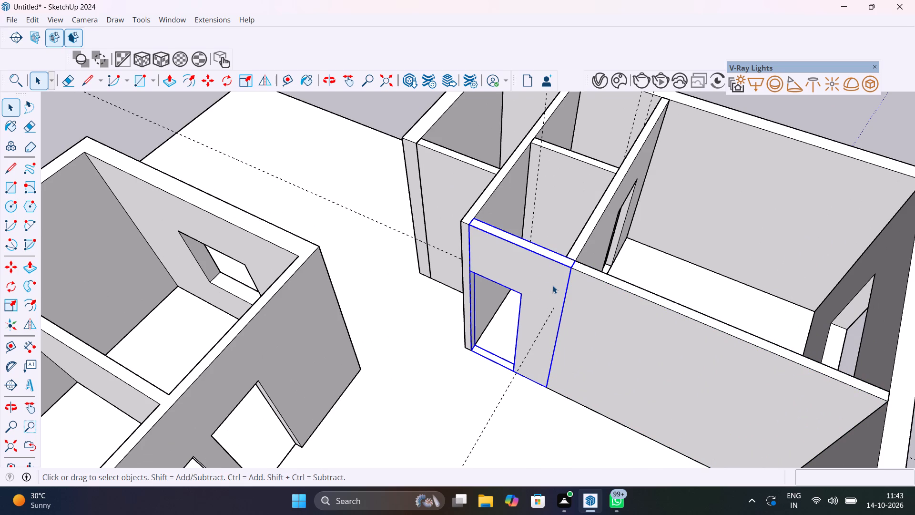
key("Delete")
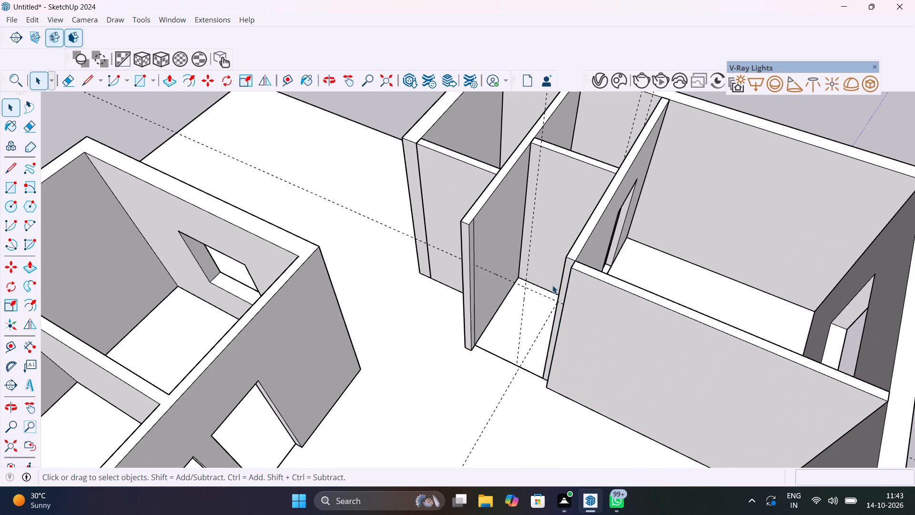
left_click(586, 309)
key("Delete")
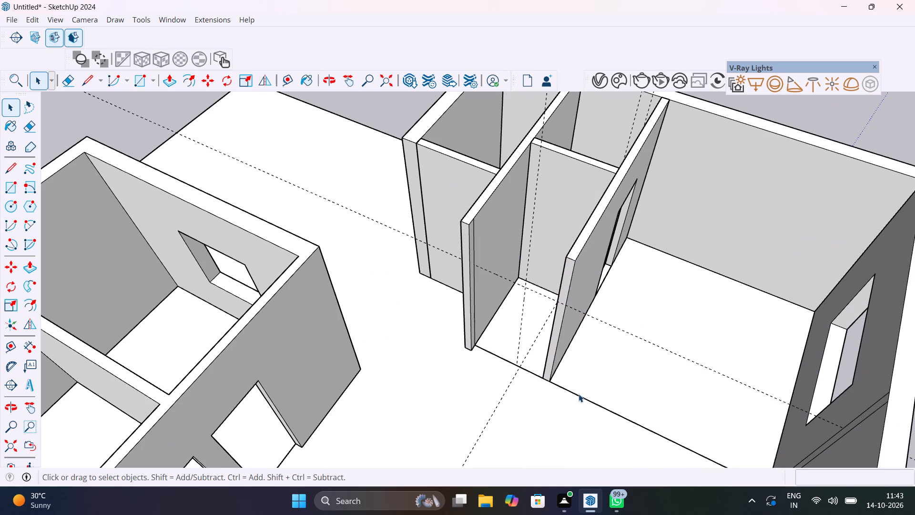
Place a guide parallel to the floor edge left along the deleted walls, offset 4.5" away from the rooms they enclosed.
scroll(579, 394, "up", 5)
middle_click_drag(585, 399, 562, 380)
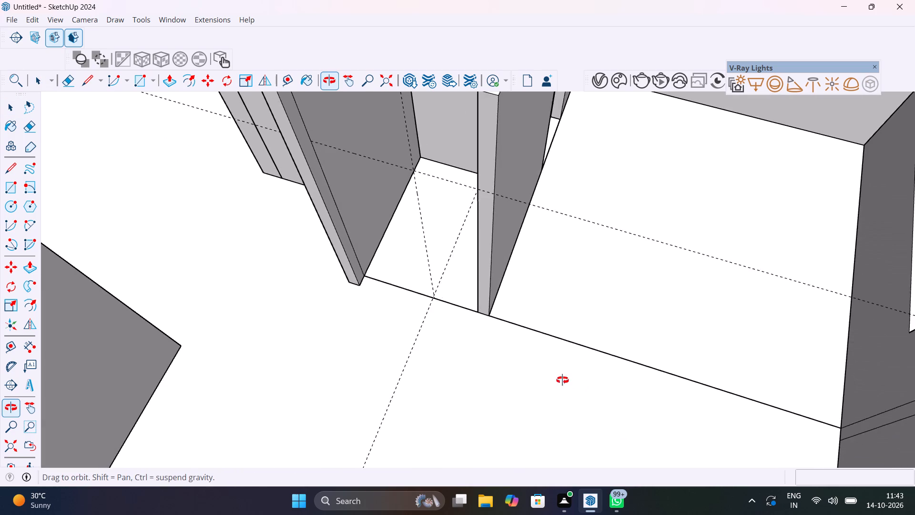
middle_click_drag(562, 380, 620, 395)
key("t")
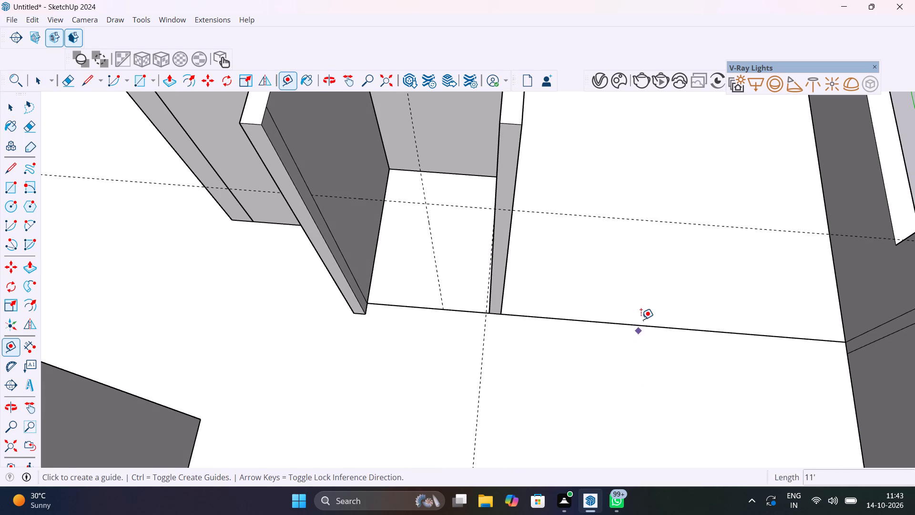
left_click(640, 328)
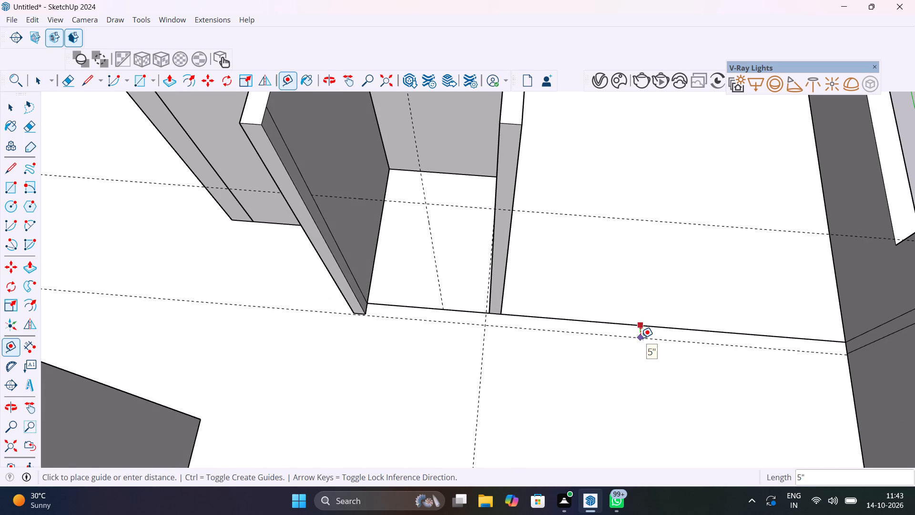
type("4.5\"")
key("Return")
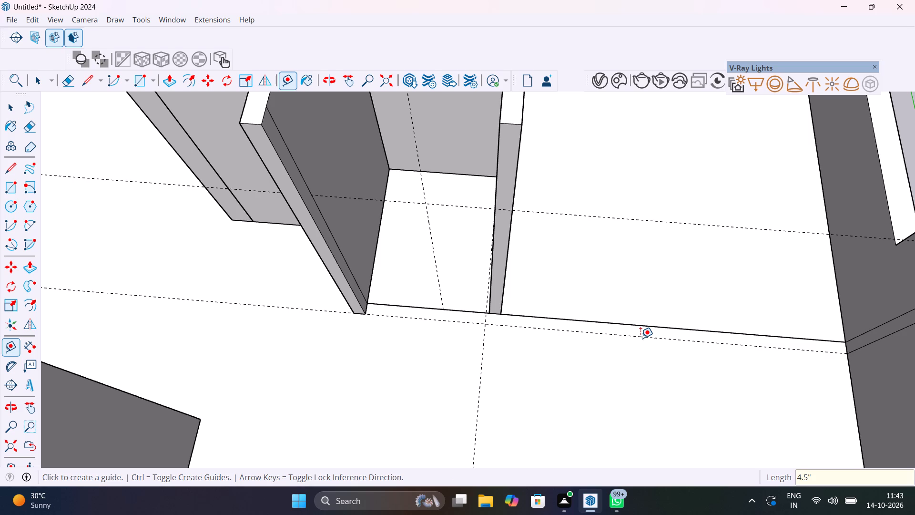
Delete the two leftover floor edges along the line of the removed walls.
scroll(644, 340, "down", 6)
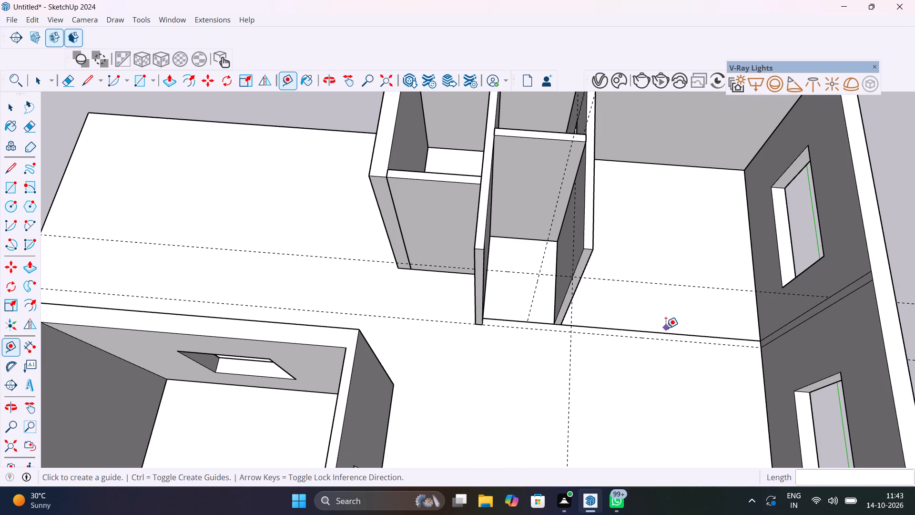
scroll(678, 332, "up", 10)
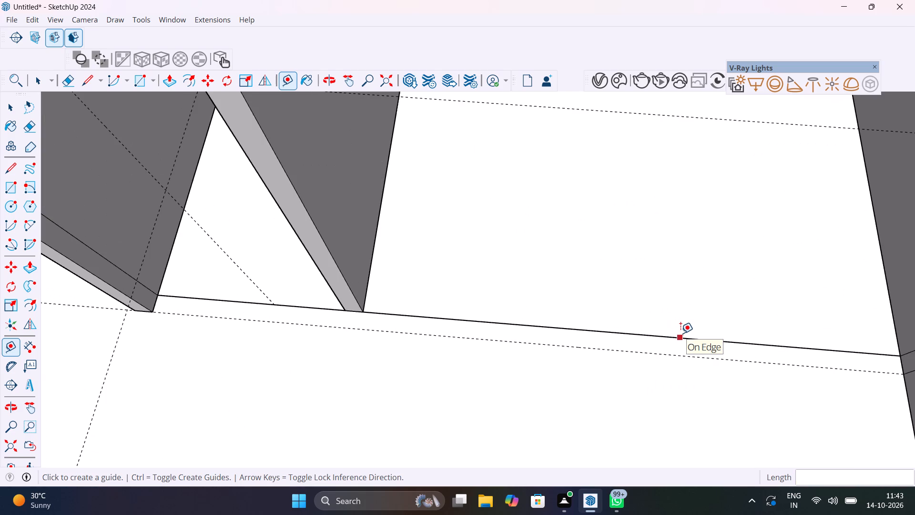
key("space")
left_click(686, 337)
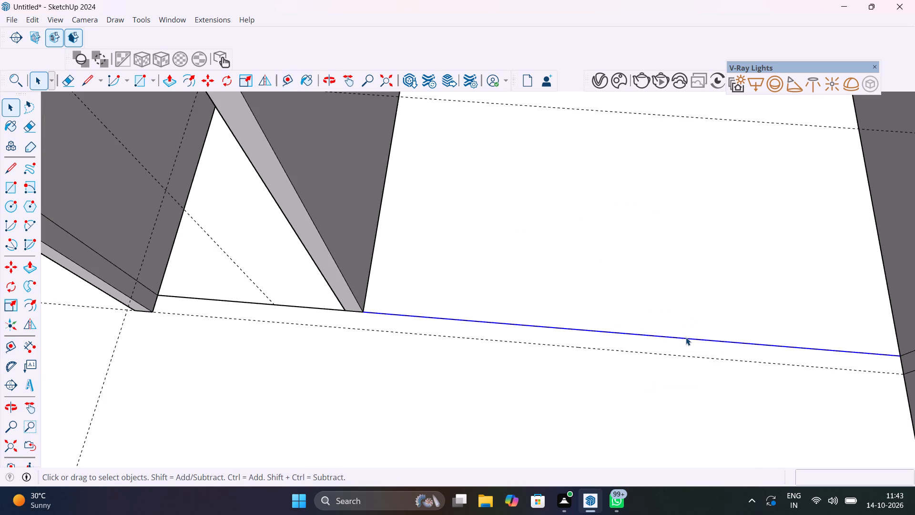
key("Delete")
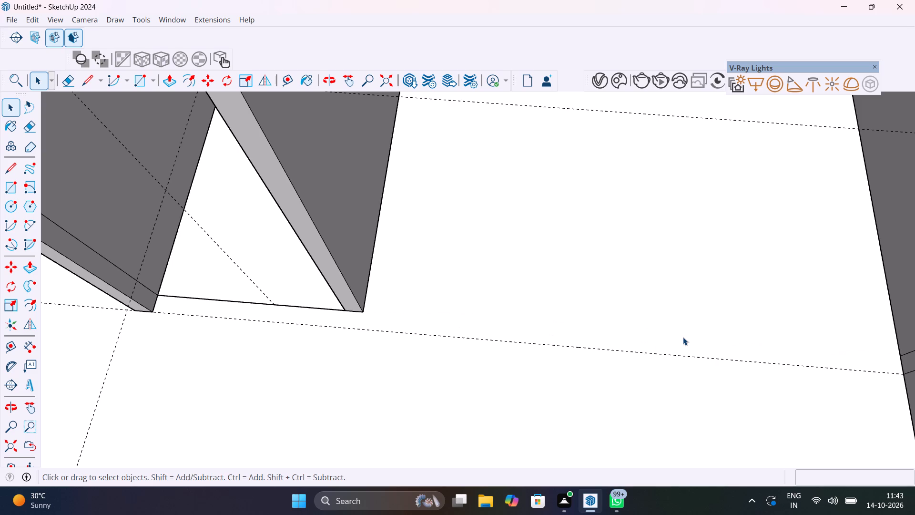
left_click(333, 308)
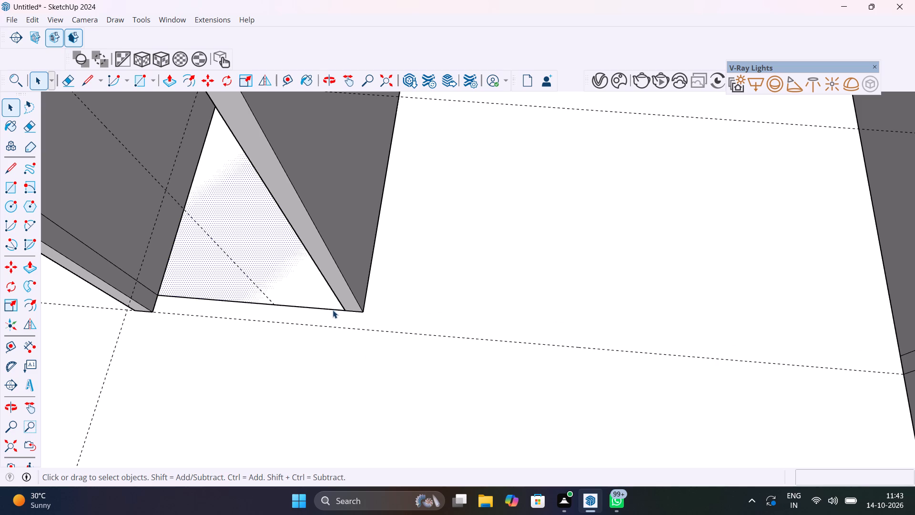
left_click(333, 310)
key("Delete")
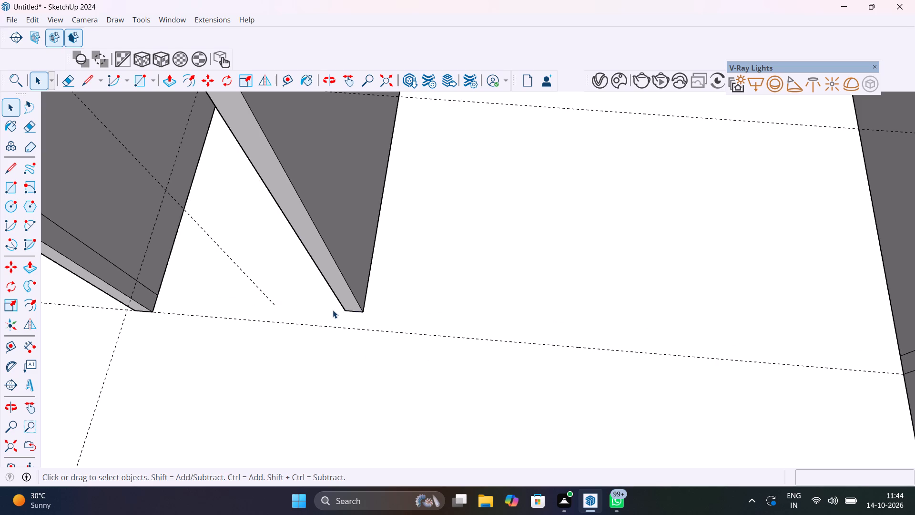
Add a second guide offset 4.5" from the new guide, back toward the open windowed room.
key("t")
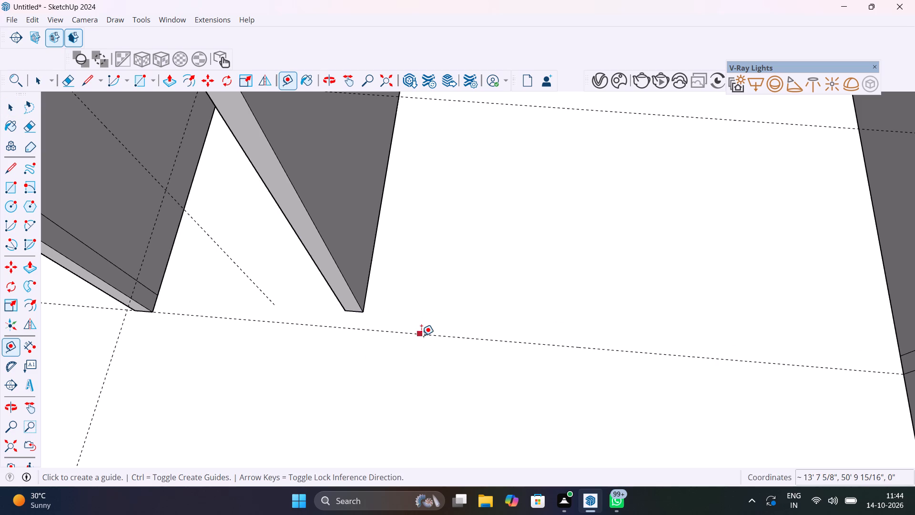
left_click(421, 336)
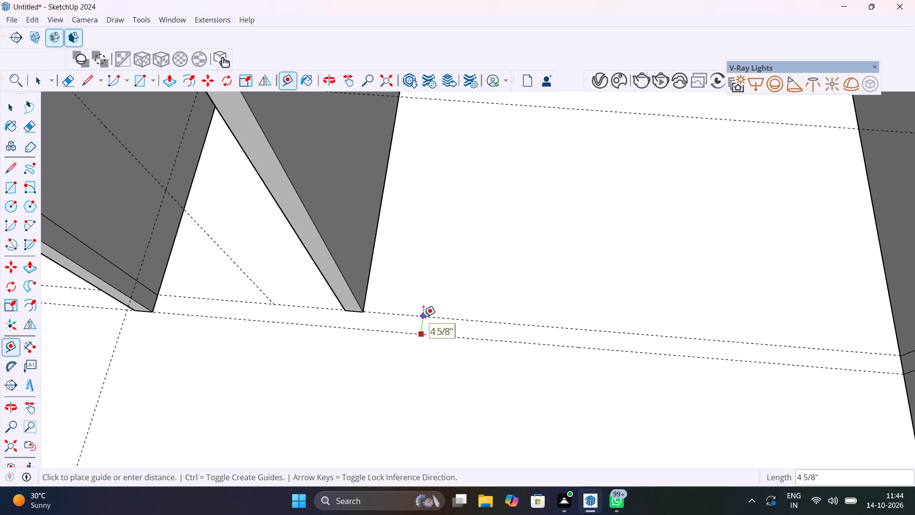
type("4.5\"")
key("Return")
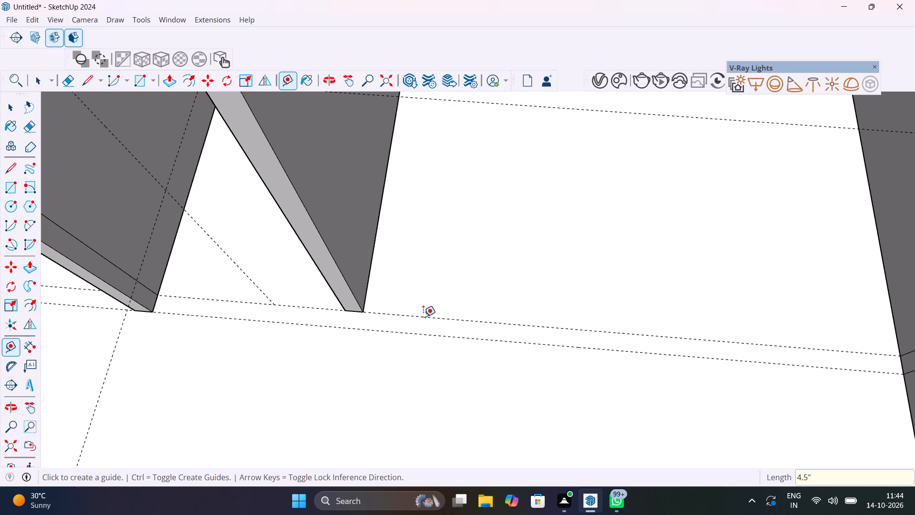
Draw one wall footprint rectangle between the two guides, from the outer wall to the small room's far partition, about 15'4" by 4 1/2".
scroll(423, 317, "down", 5)
middle_click_drag(490, 357, 516, 364)
key("r")
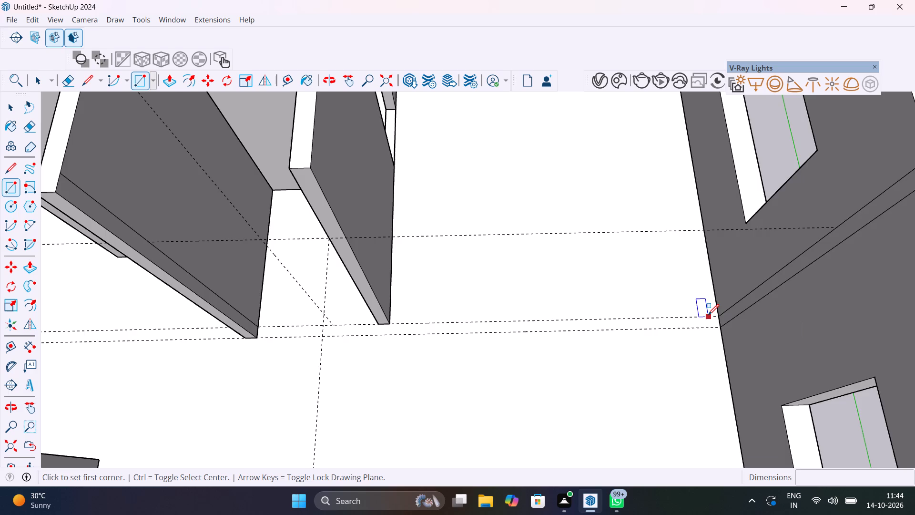
scroll(710, 314, "up", 14)
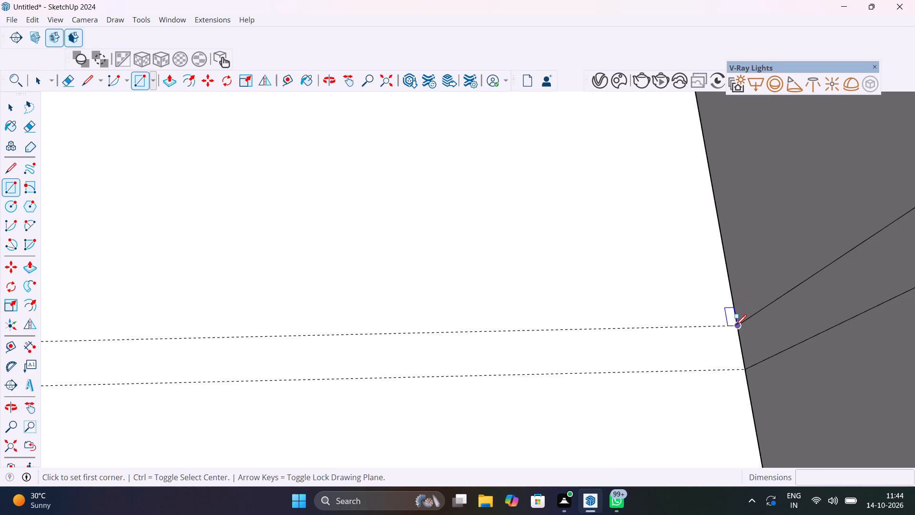
left_click(736, 325)
scroll(643, 354, "down", 17)
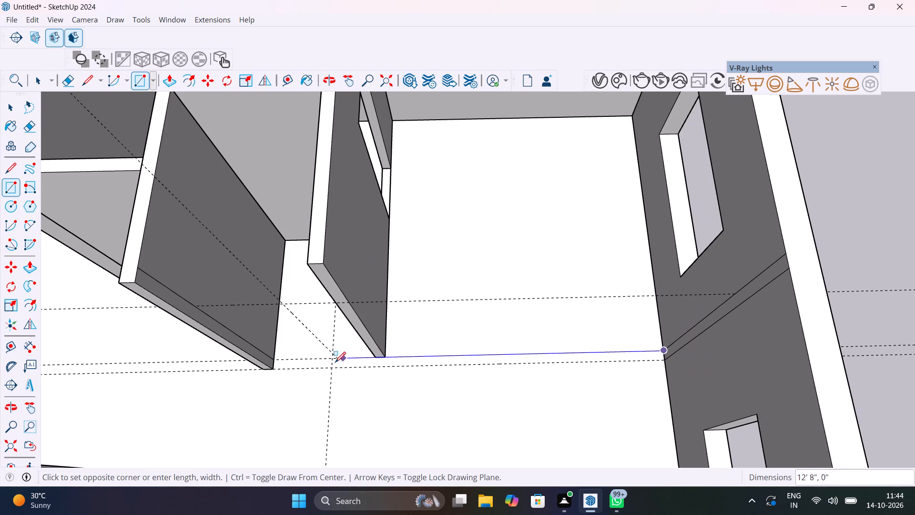
scroll(310, 367, "up", 15)
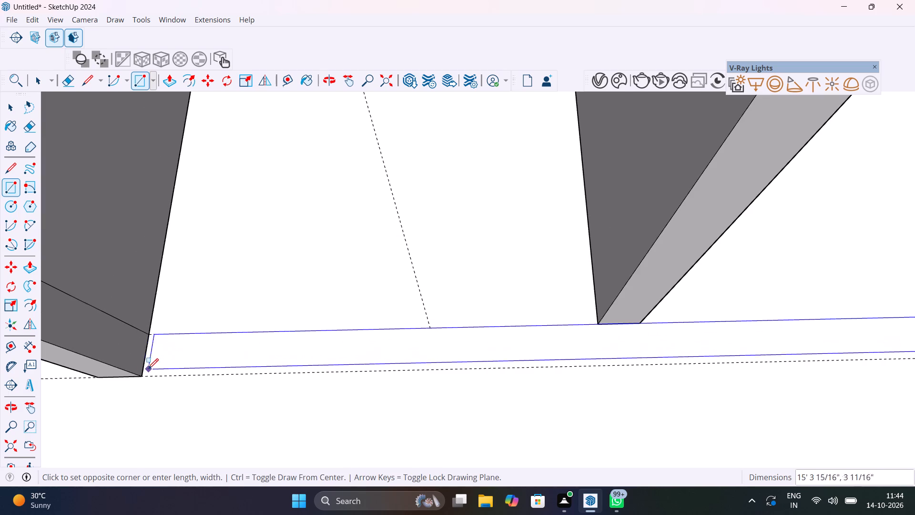
left_click(146, 371)
Make the new wall footprint, face and edges, into a group.
key("space")
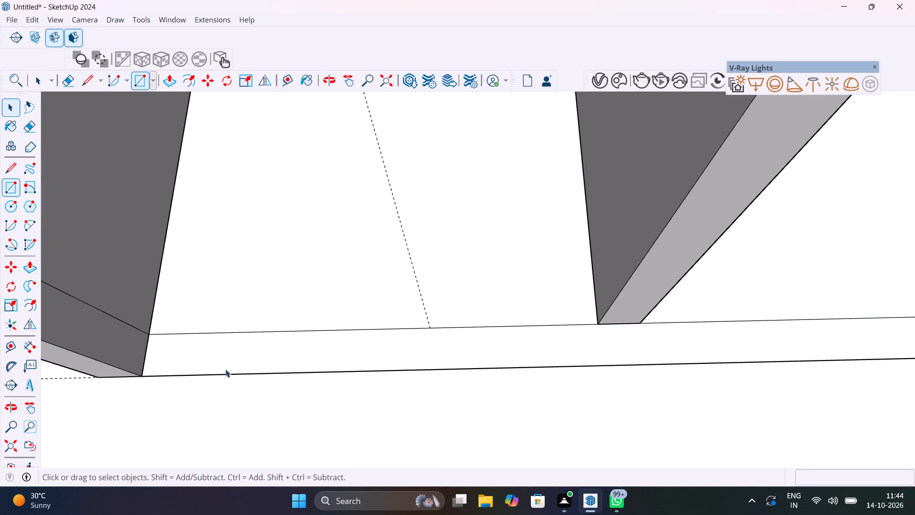
double_click(249, 363)
double_click(250, 363)
right_click(250, 363)
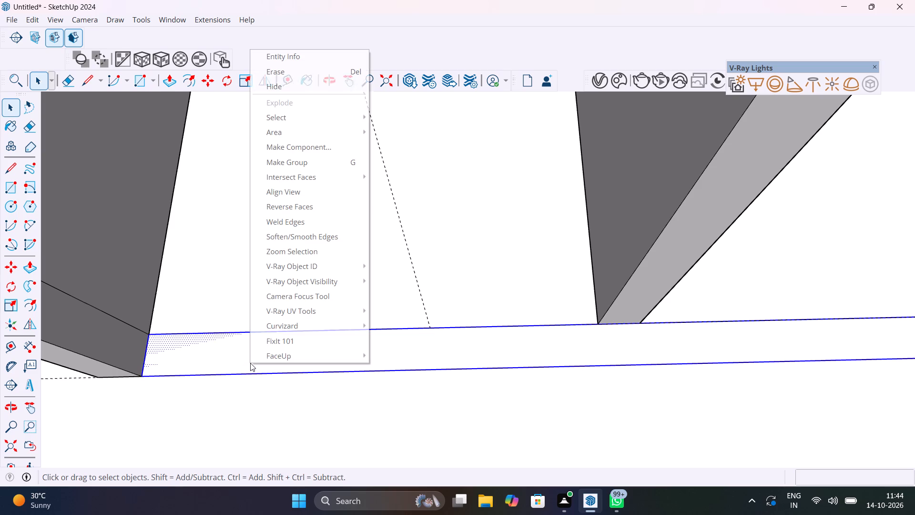
left_click(291, 160)
Inside the new group, push/pull the footprint up 10' to the existing wall tops, and close the group.
double_click(325, 335)
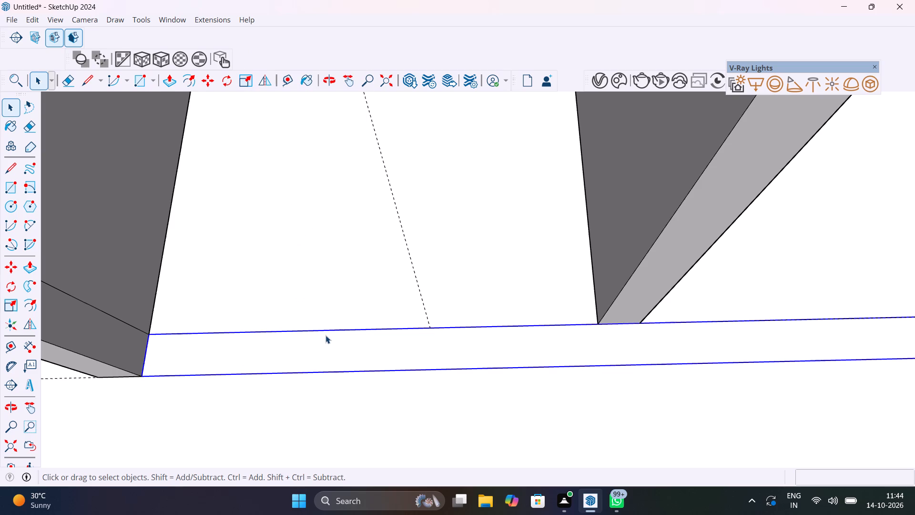
key("p")
left_click(326, 335)
scroll(320, 322, "down", 7)
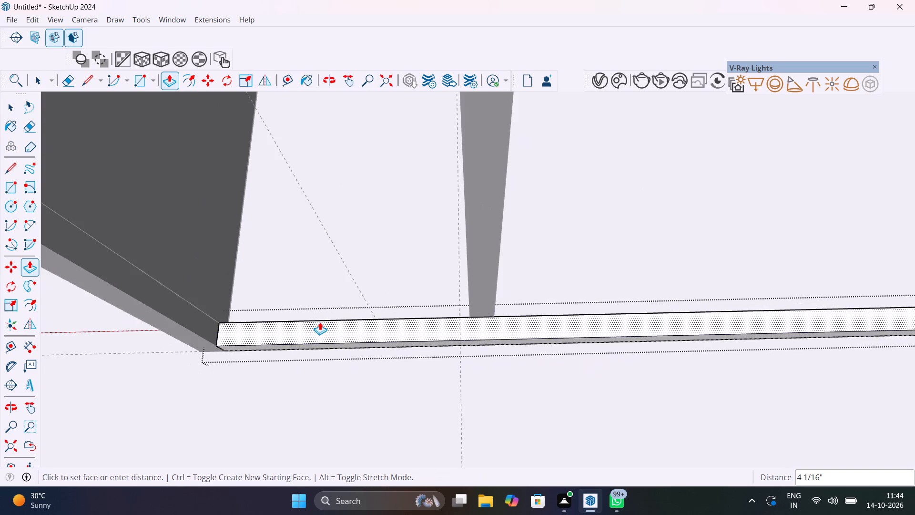
scroll(320, 322, "down", 7)
scroll(225, 249, "down", 11)
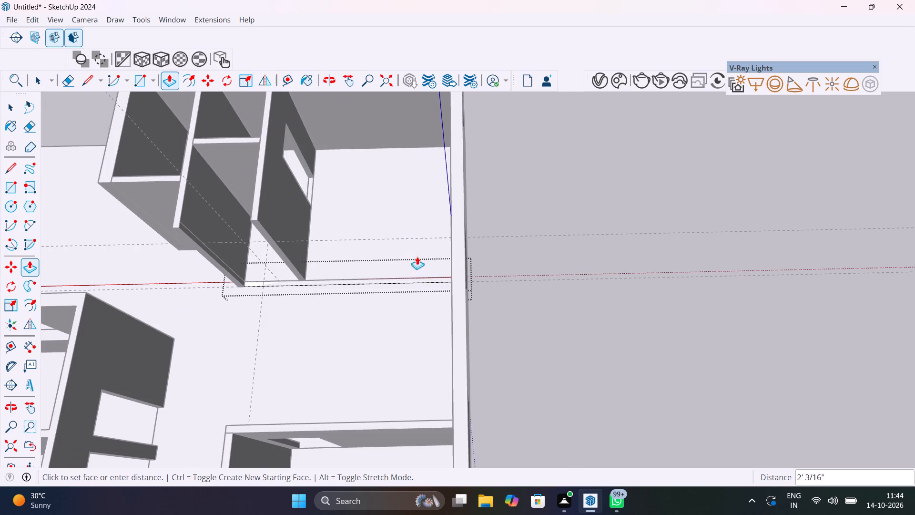
left_click(459, 269)
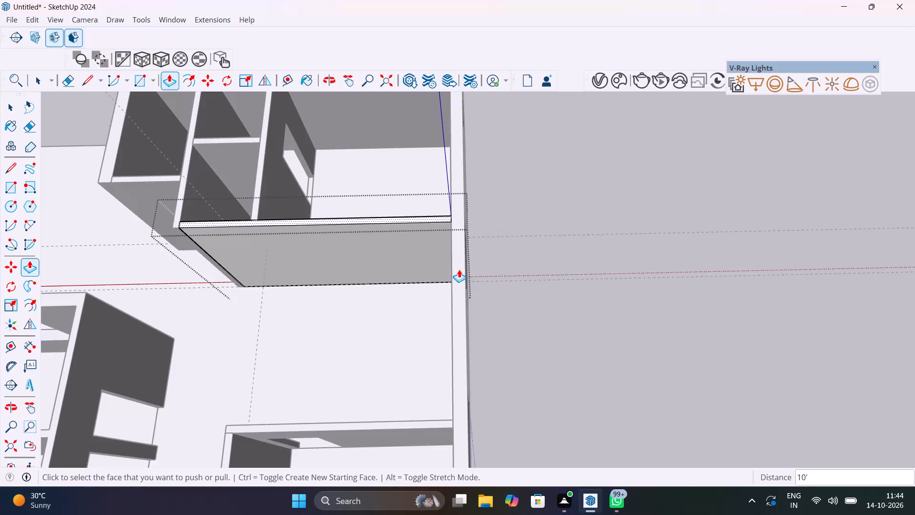
key("space")
left_click(579, 208)
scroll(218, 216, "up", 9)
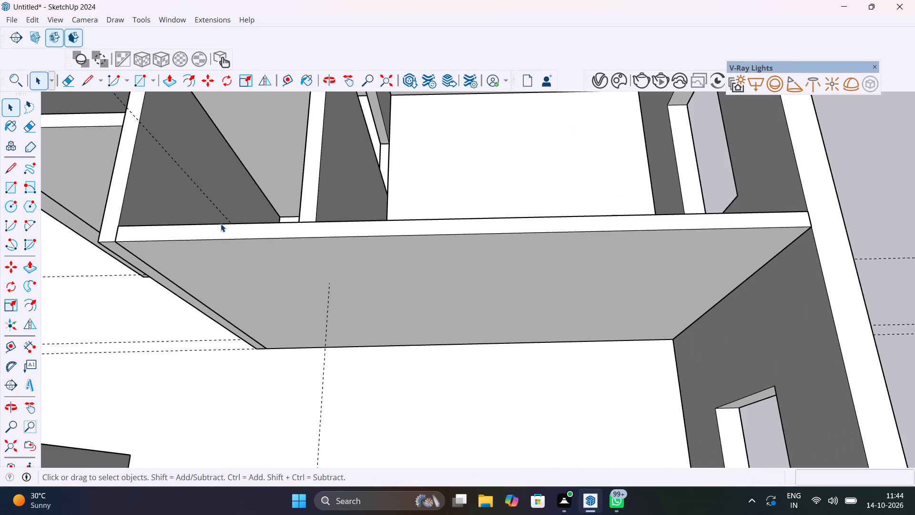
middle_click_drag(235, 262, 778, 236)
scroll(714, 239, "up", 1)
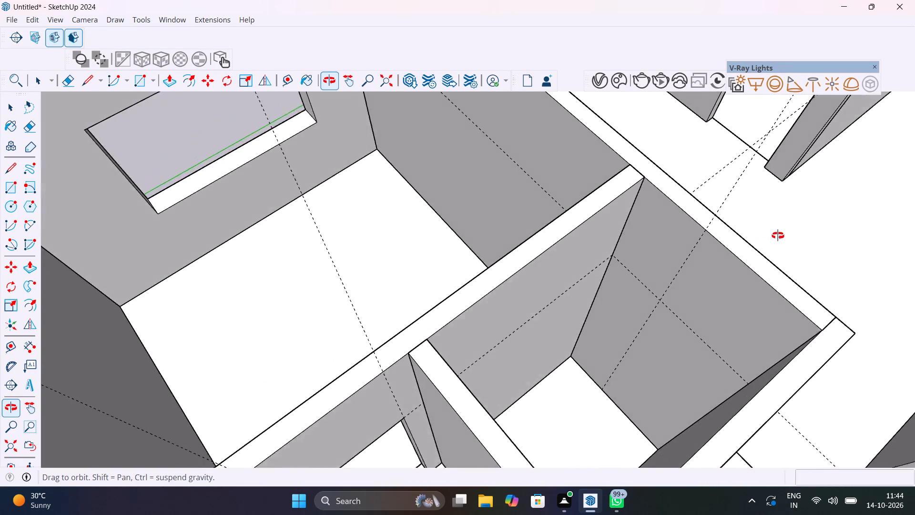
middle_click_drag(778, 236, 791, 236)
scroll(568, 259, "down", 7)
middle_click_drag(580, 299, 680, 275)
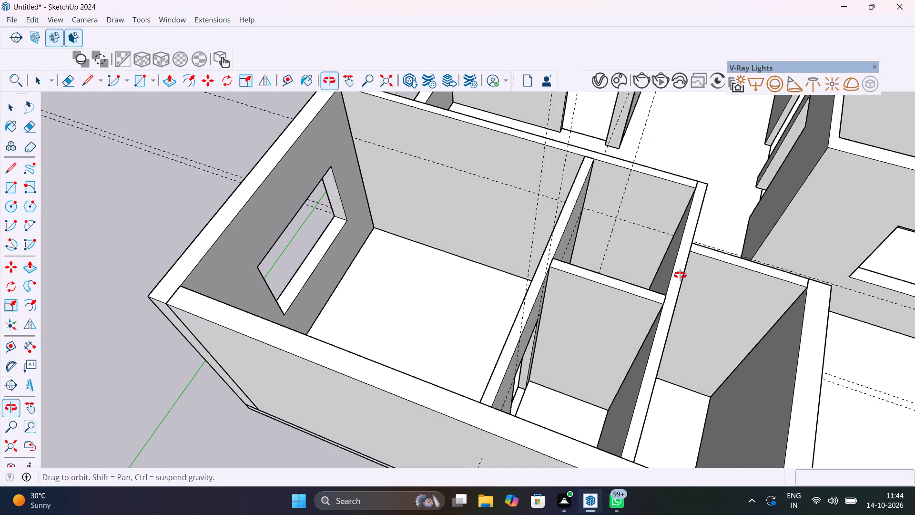
Inside the new wall's group, draw a door outline 2'6" wide by 7' high from the guide intersection to the small room's floor corner.
middle_click_drag(680, 275, 613, 276)
double_click(555, 236)
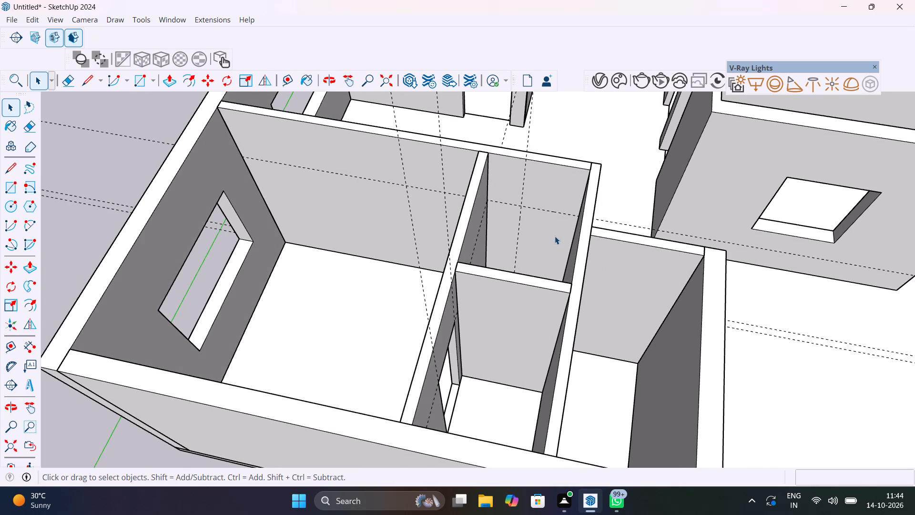
scroll(555, 236, "up", 4)
key("r")
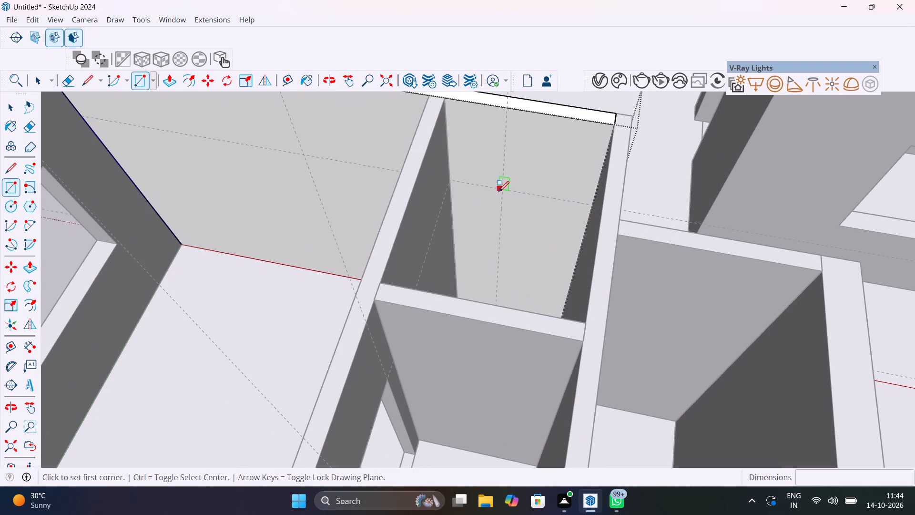
left_click(501, 191)
middle_click_drag(531, 281, 544, 341)
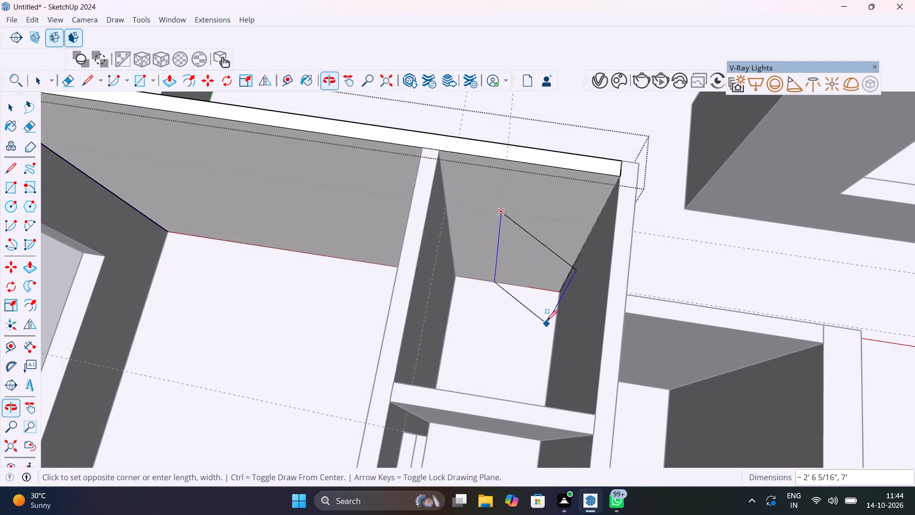
scroll(549, 306, "up", 17)
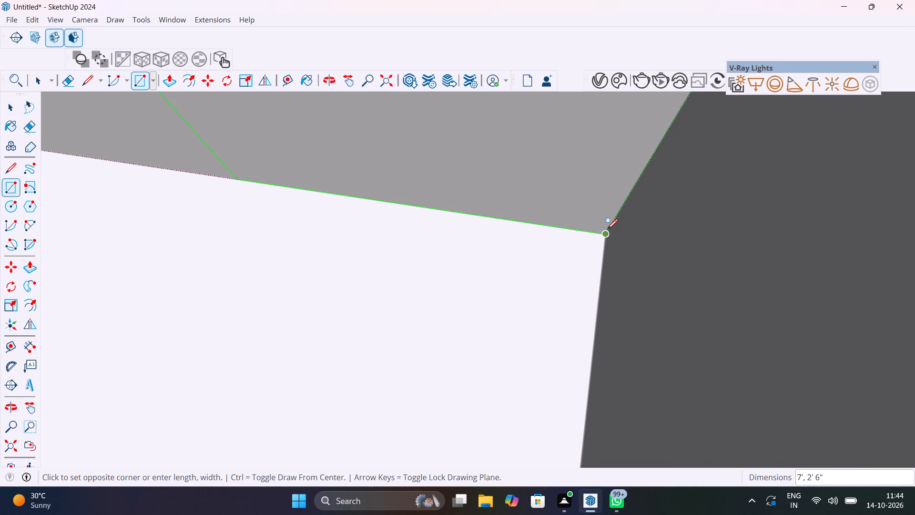
left_click(607, 231)
Push/pull the small room's door outline 4 1/2" through the wall to cut the opening, and close the group.
key("p")
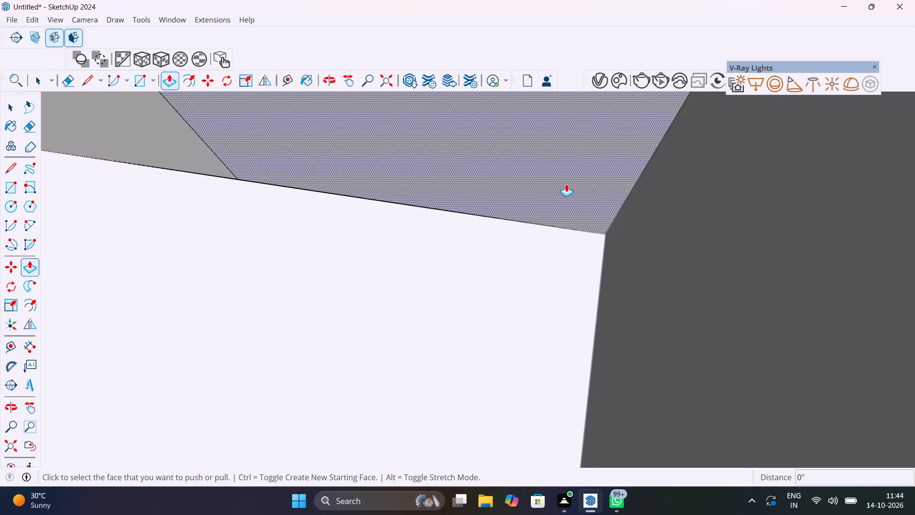
left_click(566, 184)
left_click(571, 111)
scroll(549, 197, "down", 2)
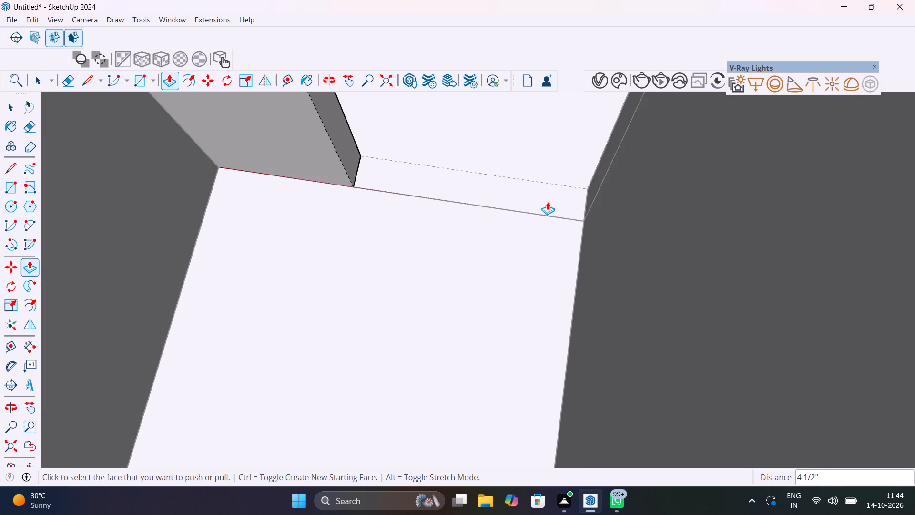
scroll(548, 202, "down", 17)
key("space")
scroll(547, 202, "down", 11)
left_click(304, 188)
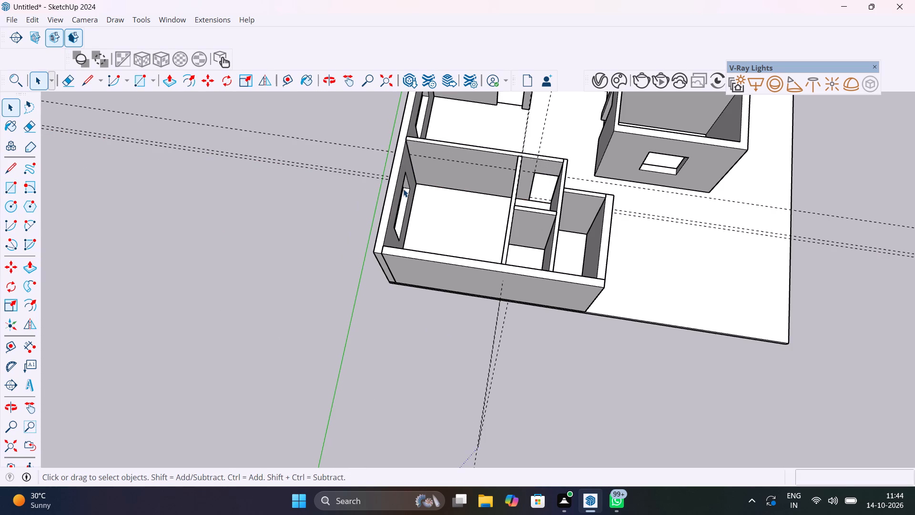
Add two vertical guides on the windowed room's side of the new wall: 6" from the partition corner and 3' beyond that.
scroll(473, 164, "up", 10)
middle_click_drag(550, 193, 561, 175)
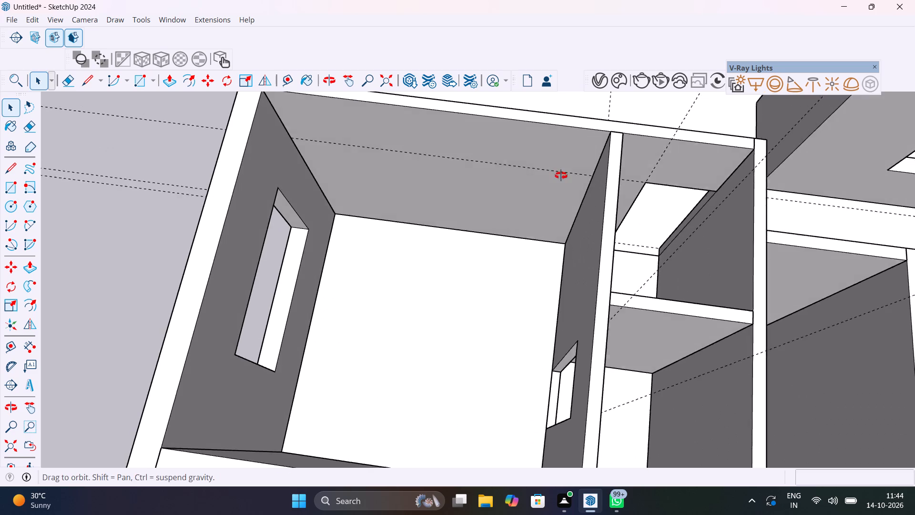
middle_click_drag(561, 175, 600, 117)
scroll(600, 117, "up", 1)
key("t")
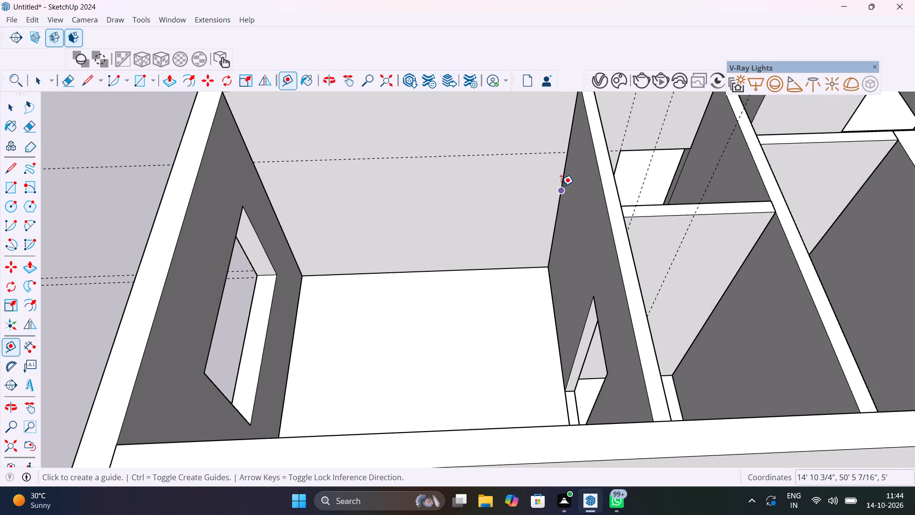
left_click(561, 186)
type("6\"")
key("Return")
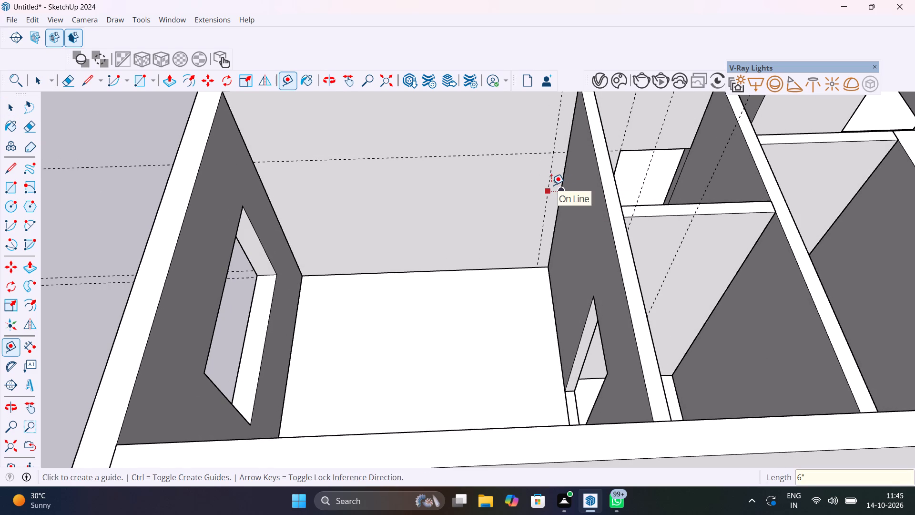
left_click(549, 180)
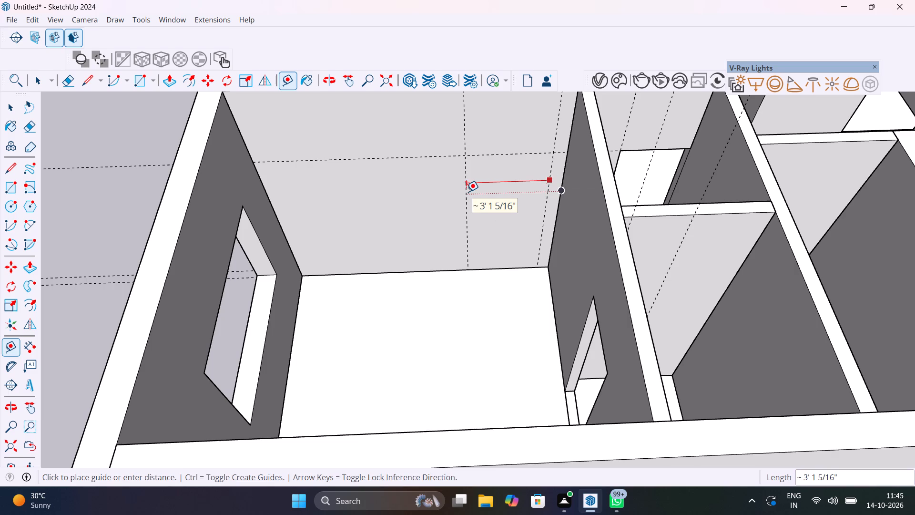
type("3'")
key("Return")
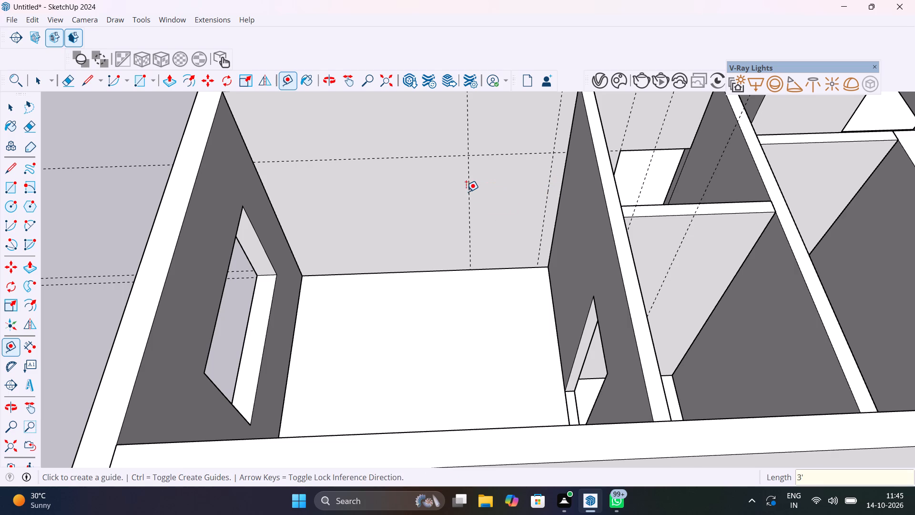
key("space")
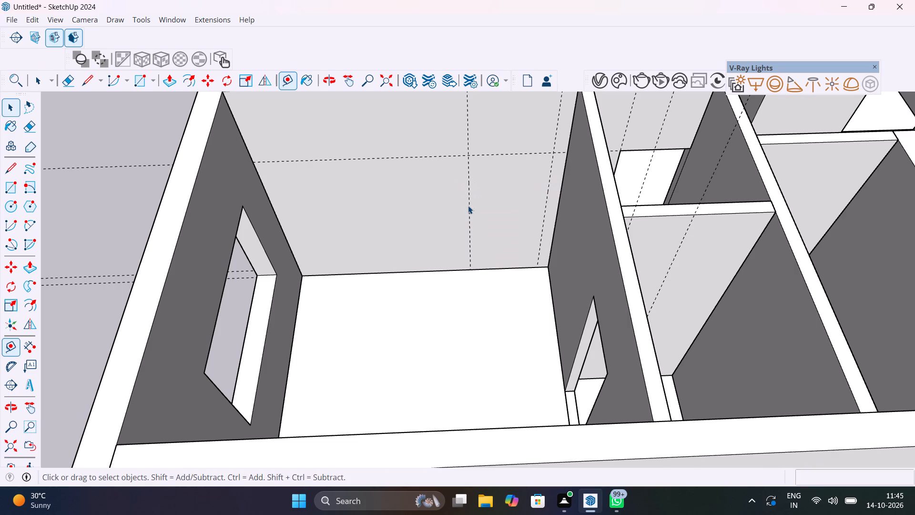
Inside the new wall's group, draw a 3' wide door outline between the two vertical guides, from the horizontal guide to the floor.
double_click(487, 197)
key("r")
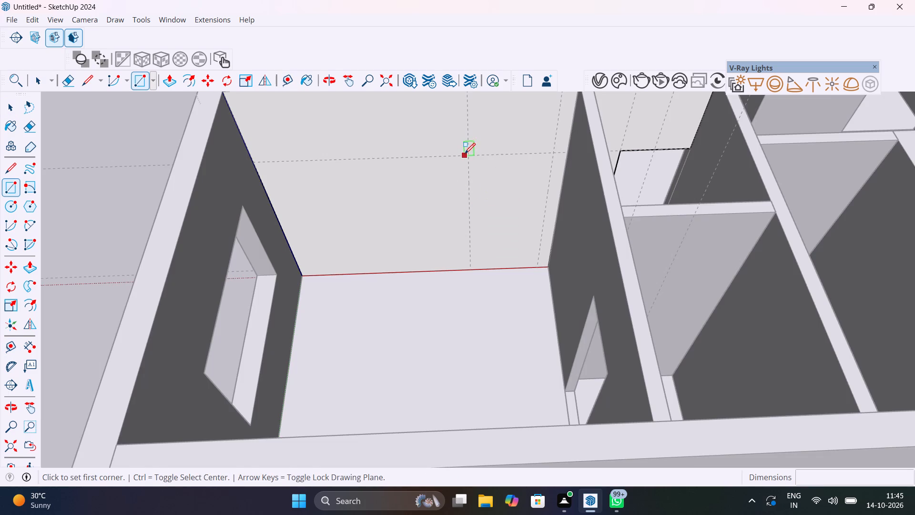
left_click(467, 155)
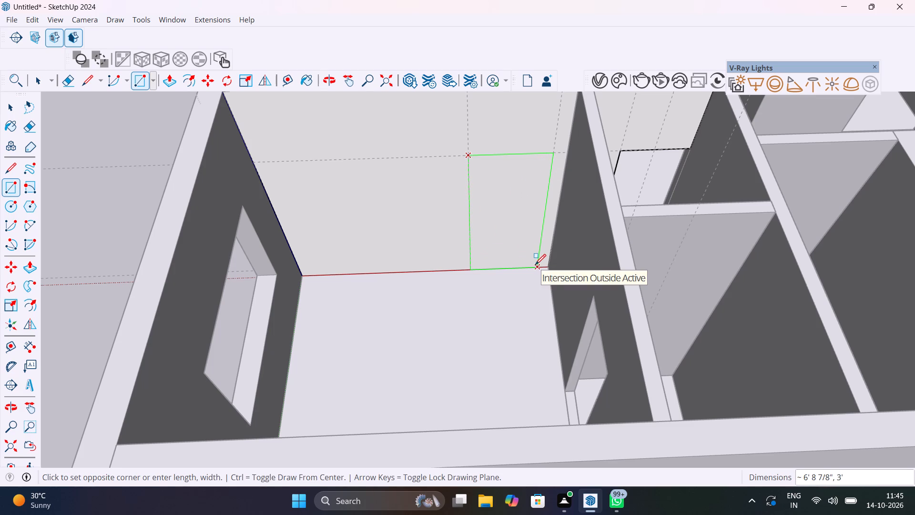
left_click(535, 265)
Push/pull the windowed room's door outline 4 1/2" through the wall to cut the opening, and close the group.
key("p")
left_click(499, 228)
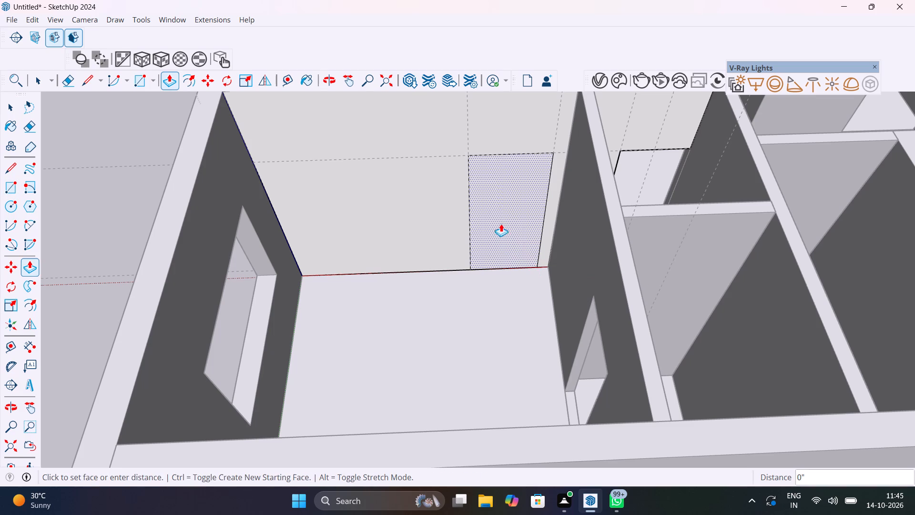
left_click(508, 199)
scroll(513, 226, "down", 6)
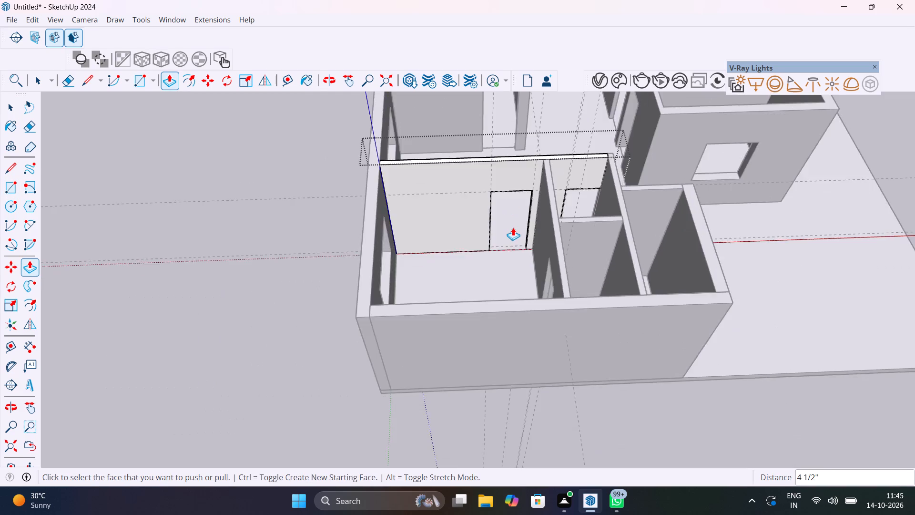
scroll(513, 227, "down", 6)
key("space")
left_click(359, 168)
Add two vertical guides on the narrow room's end wall: 6" from its partition corner and 2'6" beyond that.
scroll(429, 217, "up", 9)
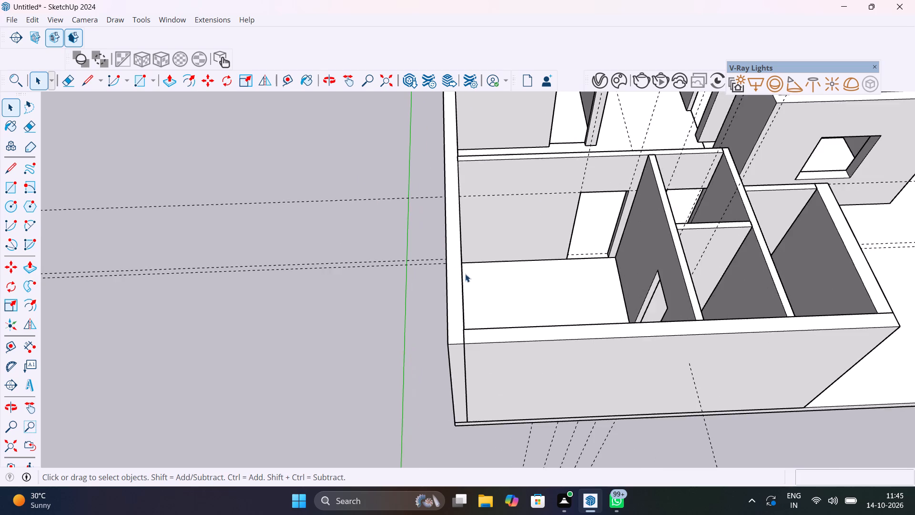
middle_click_drag(482, 279, 431, 332)
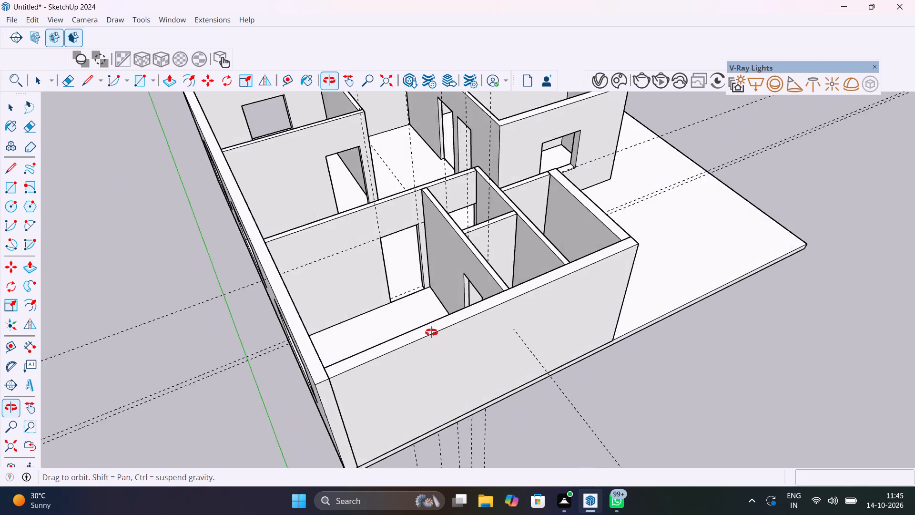
middle_click_drag(431, 332, 217, 342)
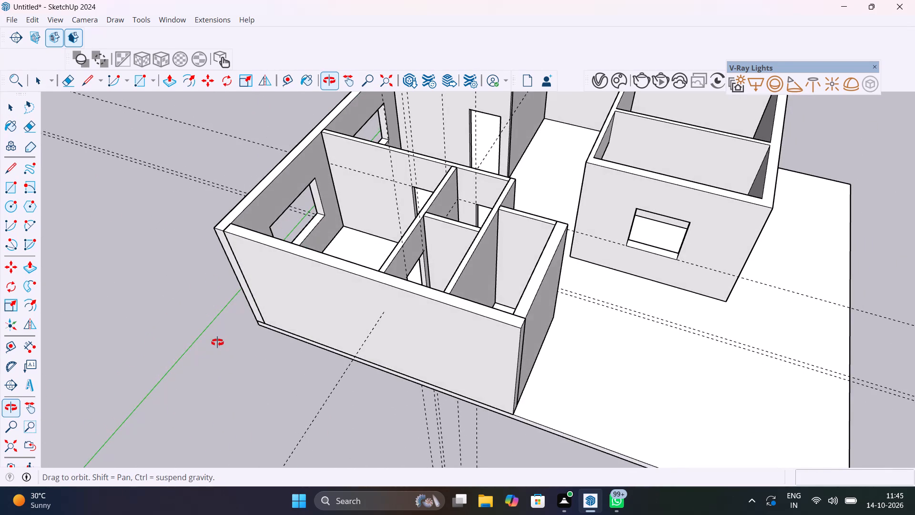
middle_click_drag(217, 342, 354, 326)
scroll(542, 210, "up", 5)
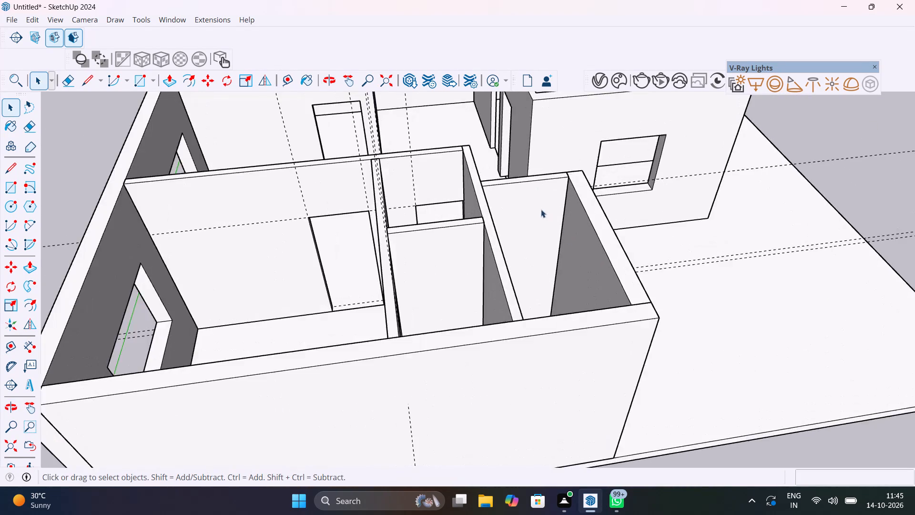
scroll(541, 209, "up", 4)
middle_click_drag(549, 264, 490, 285)
scroll(458, 331, "up", 6)
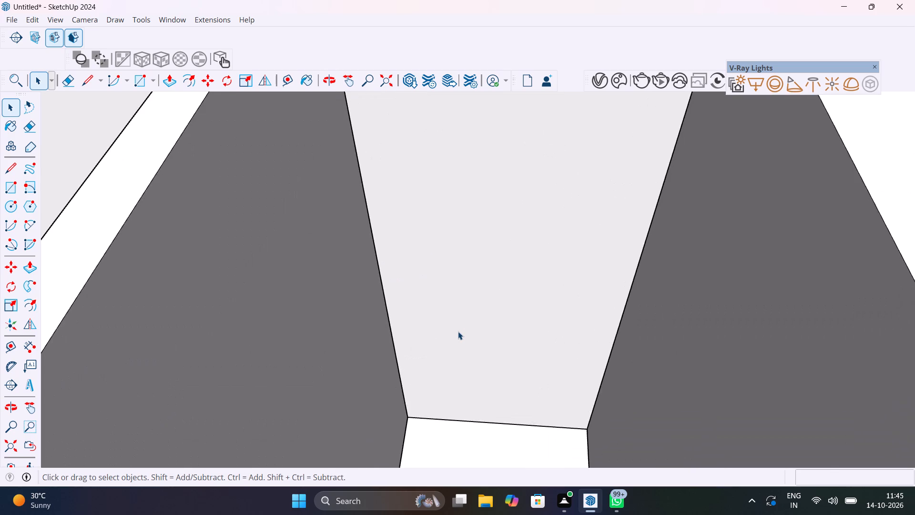
scroll(458, 331, "down", 5)
key("t")
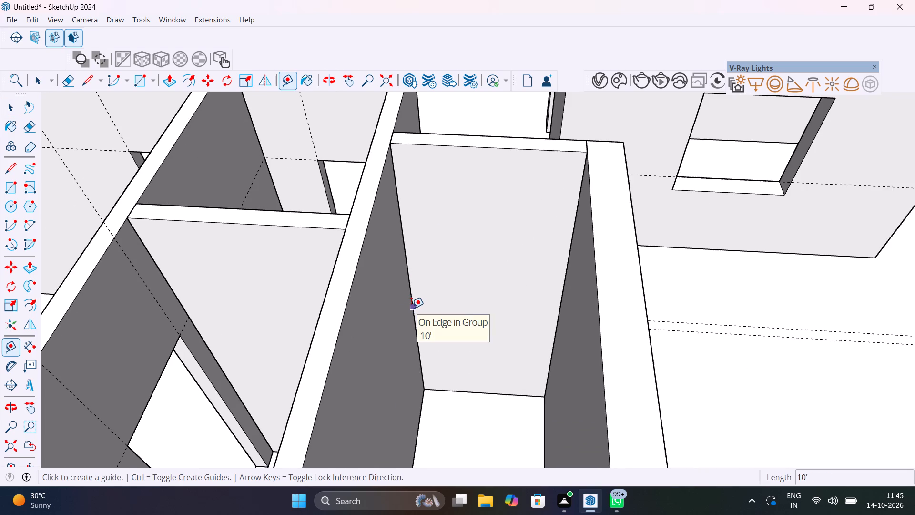
left_click(411, 308)
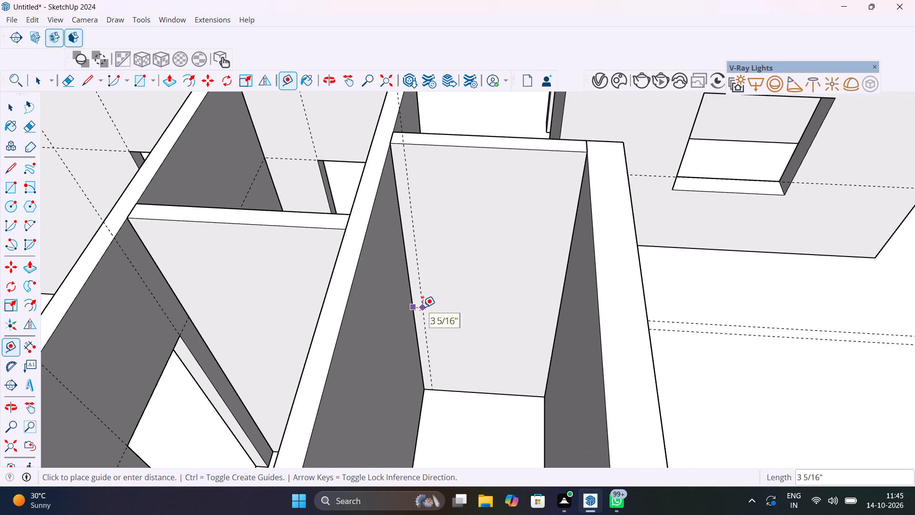
type("6\"")
key("Return")
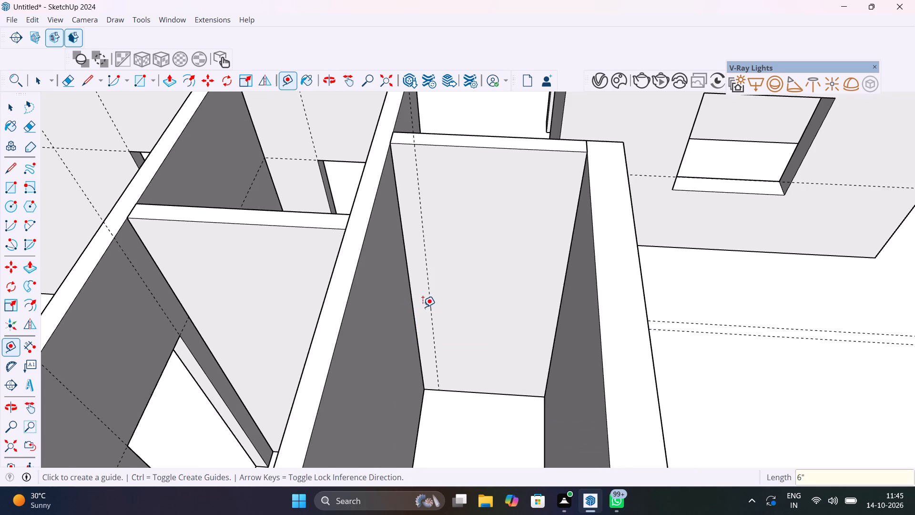
left_click(431, 299)
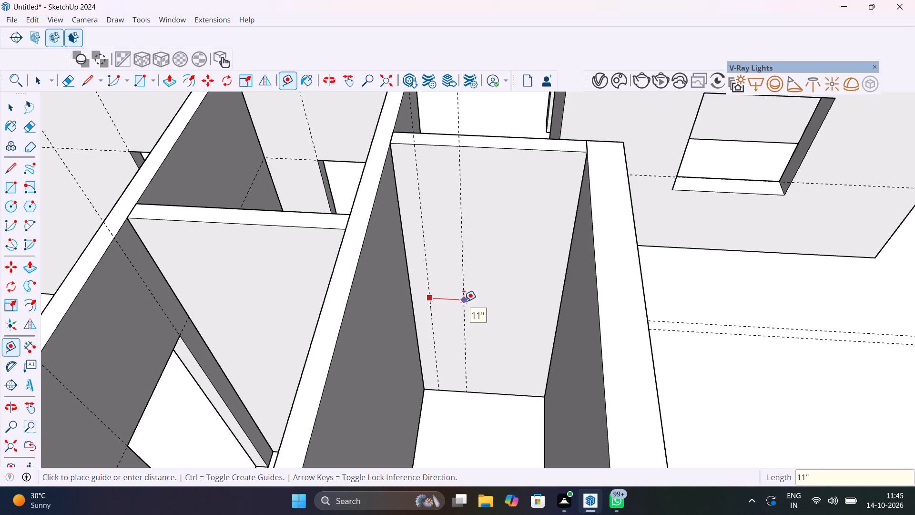
type("2'6\"")
key("Return")
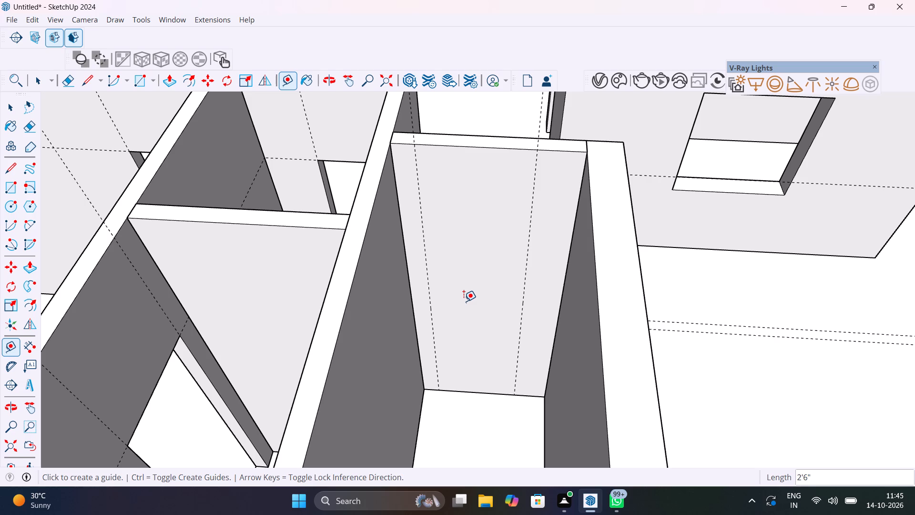
Add a horizontal guide 7' above the floor edge on the narrow room's end wall.
left_click(466, 389)
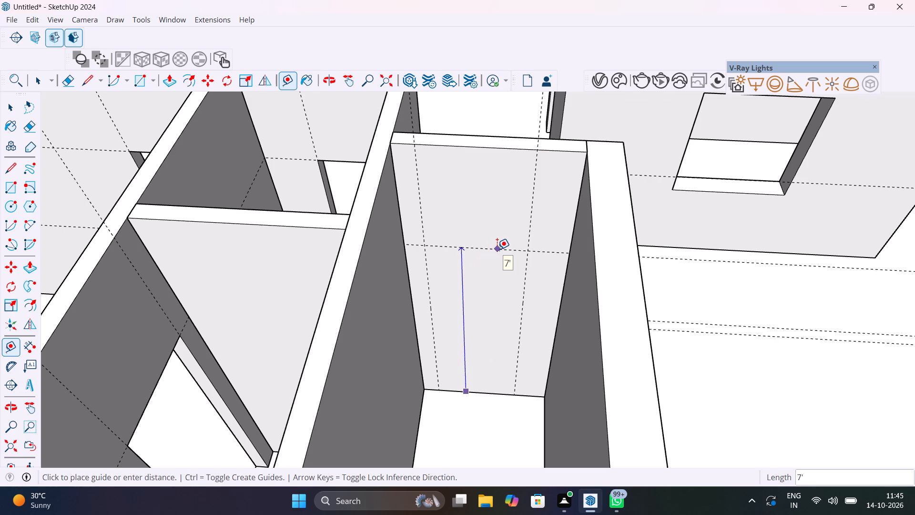
type("7'")
key("Return")
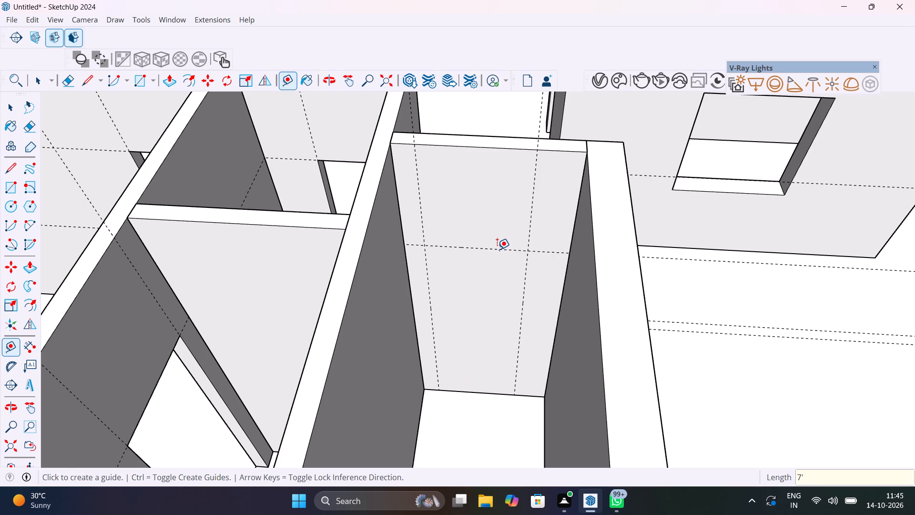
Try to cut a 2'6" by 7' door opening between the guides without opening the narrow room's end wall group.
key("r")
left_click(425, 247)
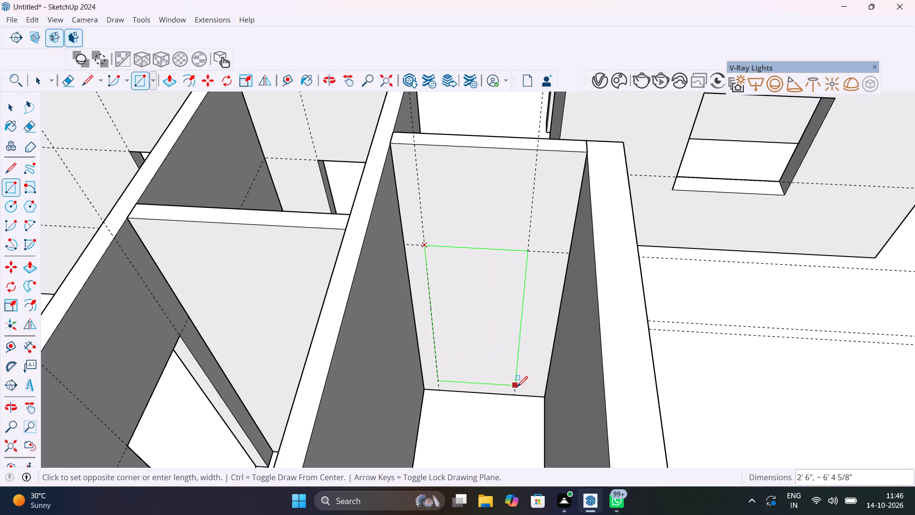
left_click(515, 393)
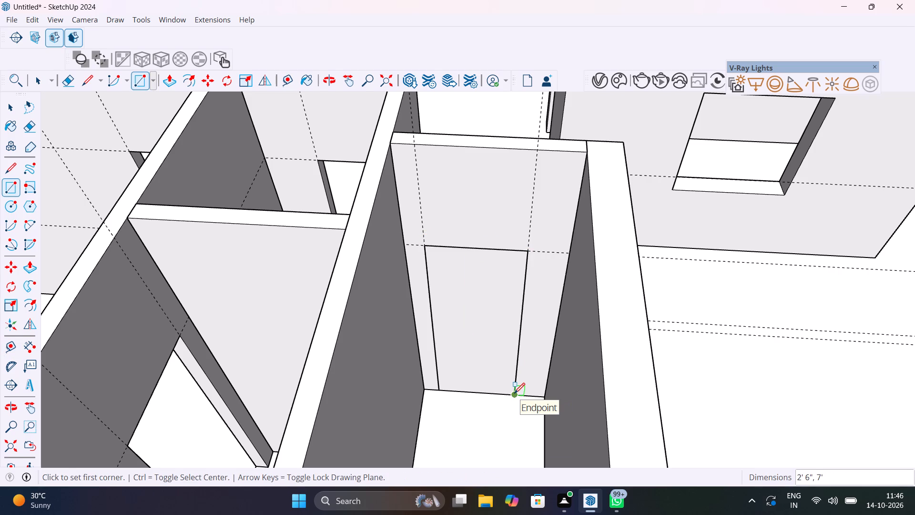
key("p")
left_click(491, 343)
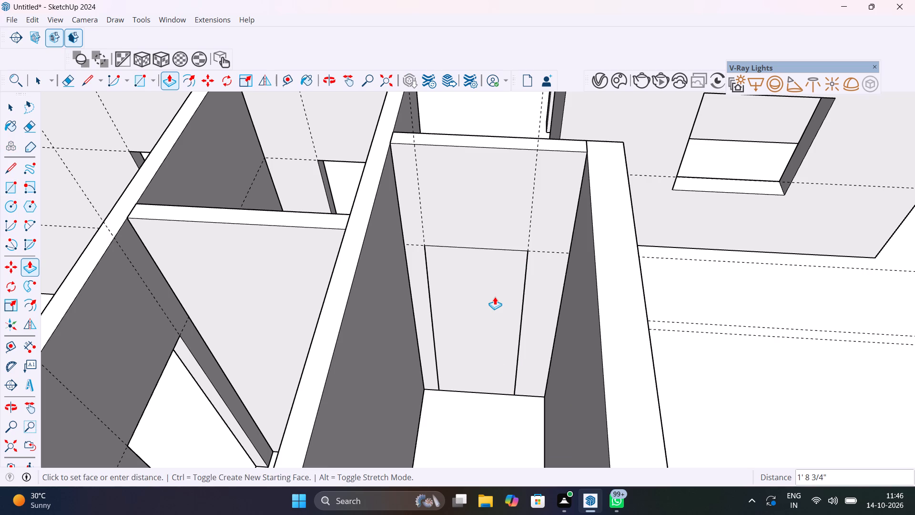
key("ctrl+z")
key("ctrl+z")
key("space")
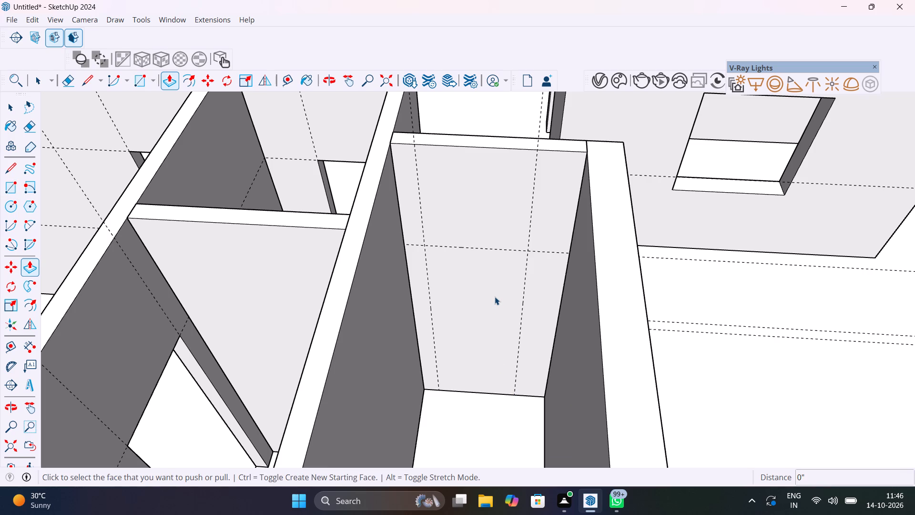
Inside the narrow room's end wall group, cut a 2'6" by 7' door opening between the guides, 4 1/2" deep, and close the group.
double_click(495, 297)
key("r")
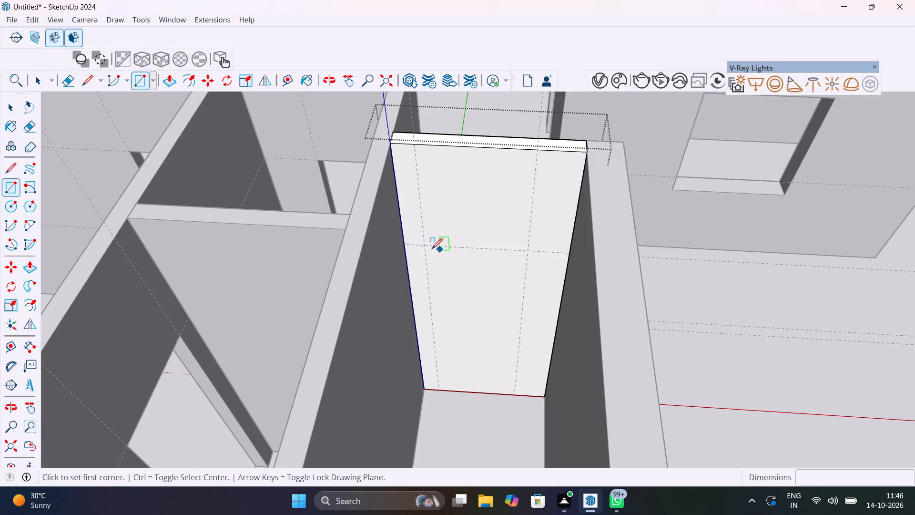
left_click(427, 248)
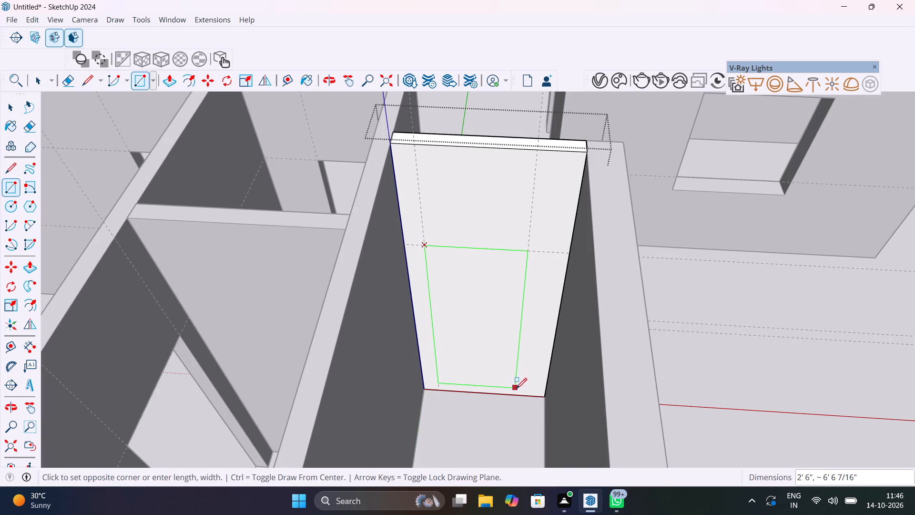
left_click(515, 392)
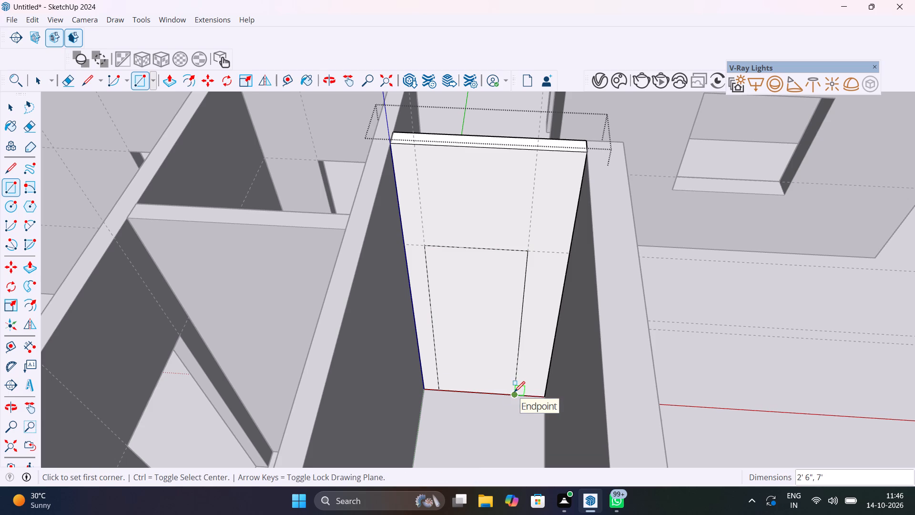
key("p")
left_click(499, 359)
left_click(491, 304)
scroll(486, 351, "down", 5)
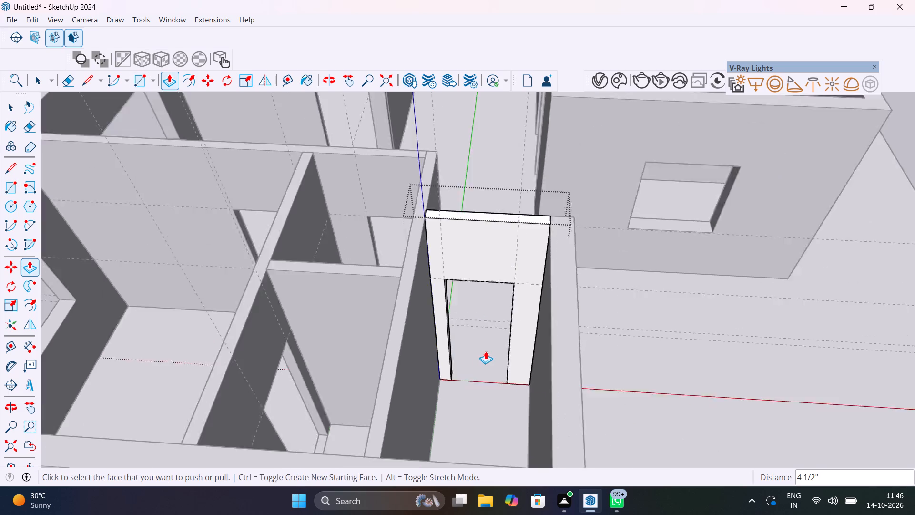
scroll(486, 351, "down", 5)
key("space")
left_click(792, 223)
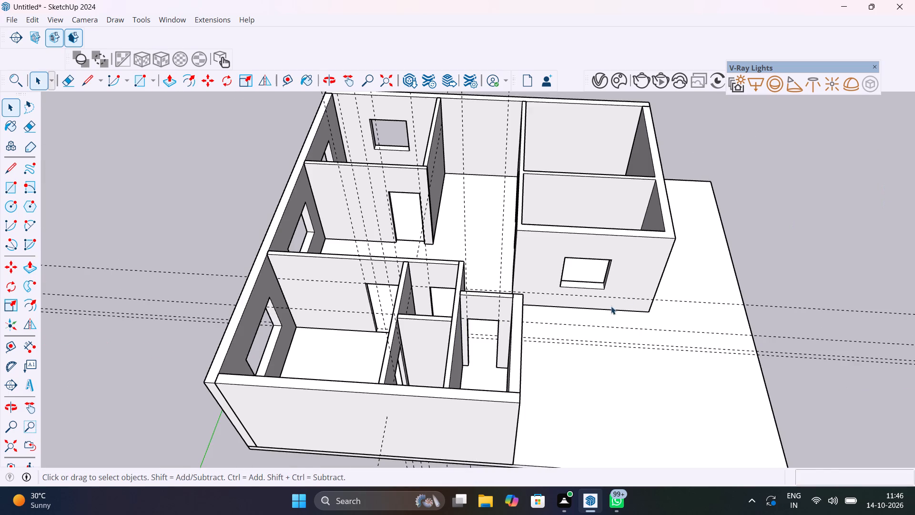
Delete all guides in the model.
scroll(524, 340, "up", 5)
middle_click_drag(542, 347, 47, 327)
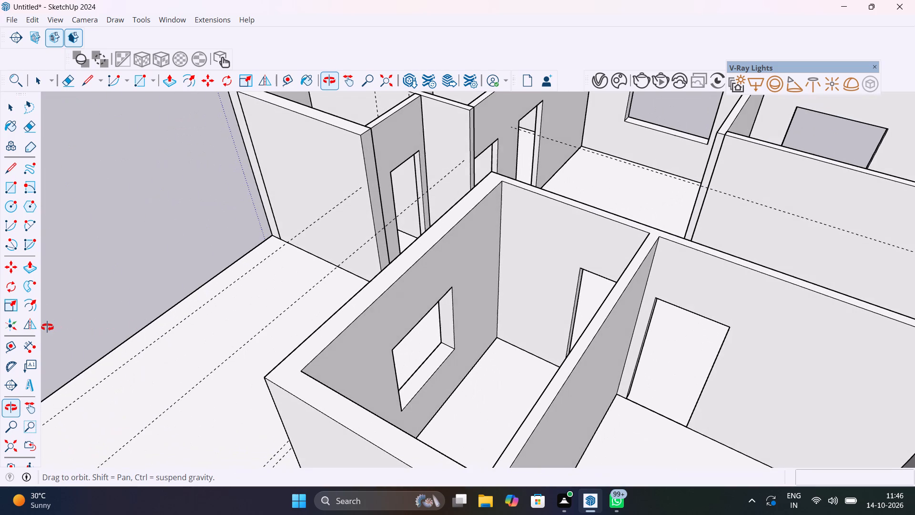
middle_click_drag(47, 327, 244, 326)
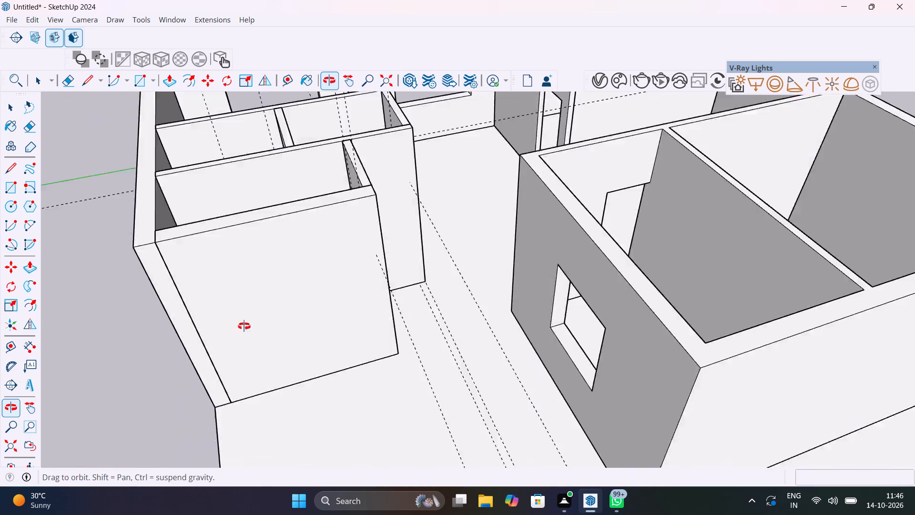
middle_click_drag(244, 326, 322, 332)
scroll(139, 303, "up", 1)
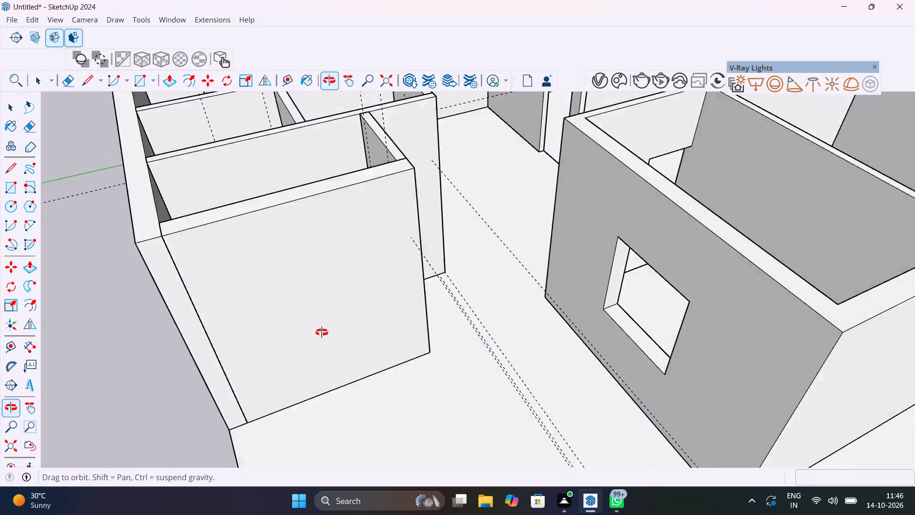
middle_click_drag(322, 332, 473, 337)
scroll(415, 302, "down", 14)
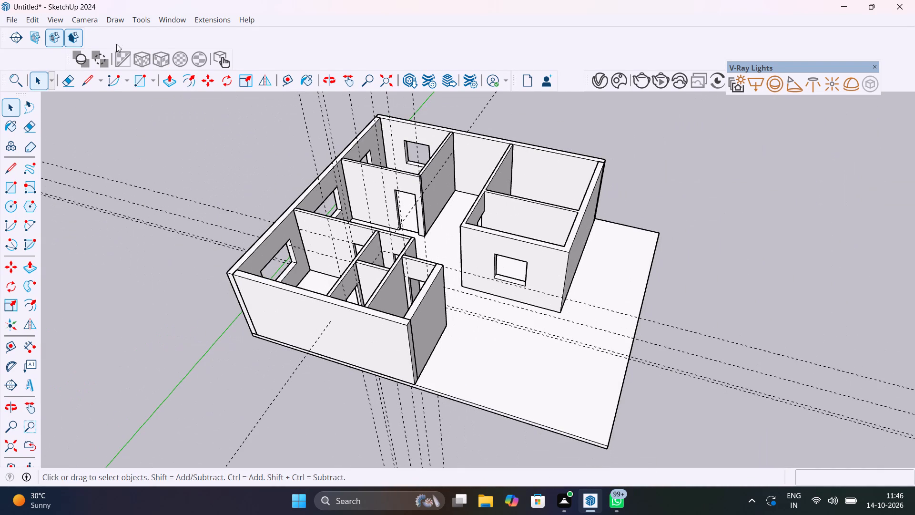
left_click(27, 23)
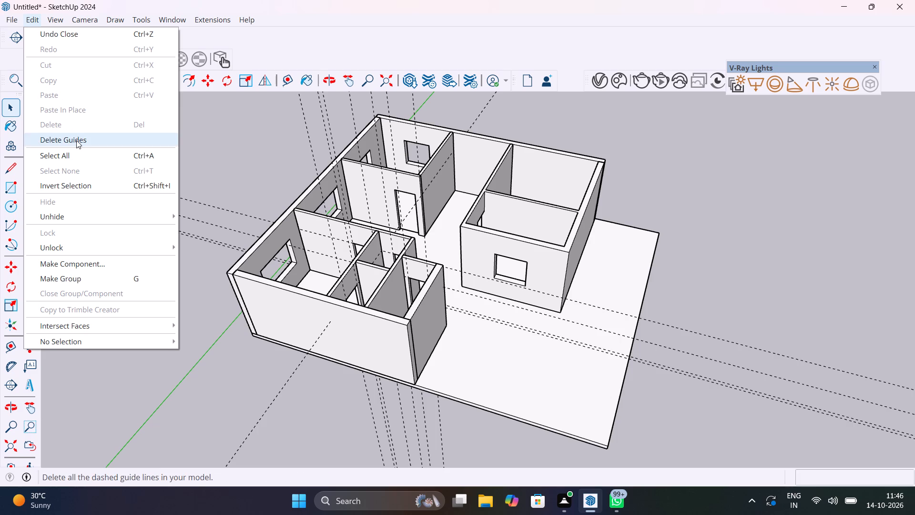
left_click(76, 140)
Examine the door and window openings throughout the house and the outer walls still without openings.
scroll(375, 255, "up", 10)
middle_click_drag(396, 252, 356, 274)
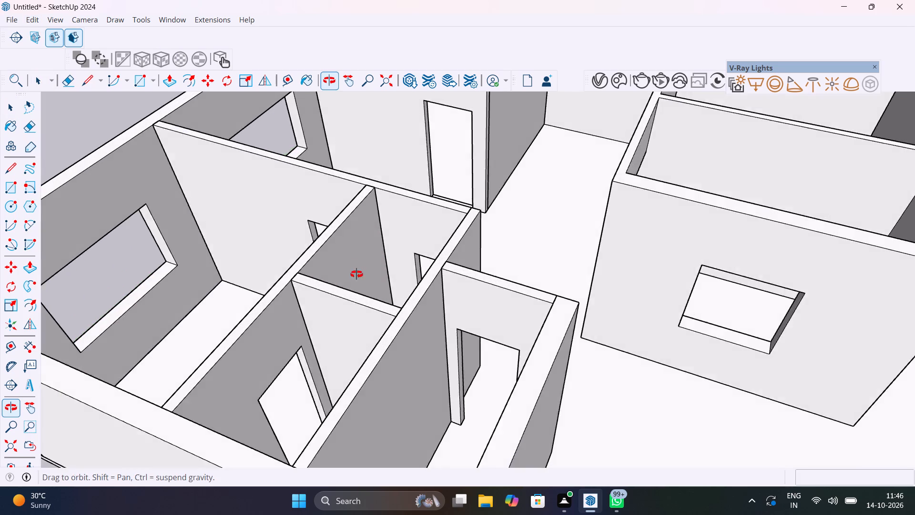
middle_click_drag(356, 274, 541, 277)
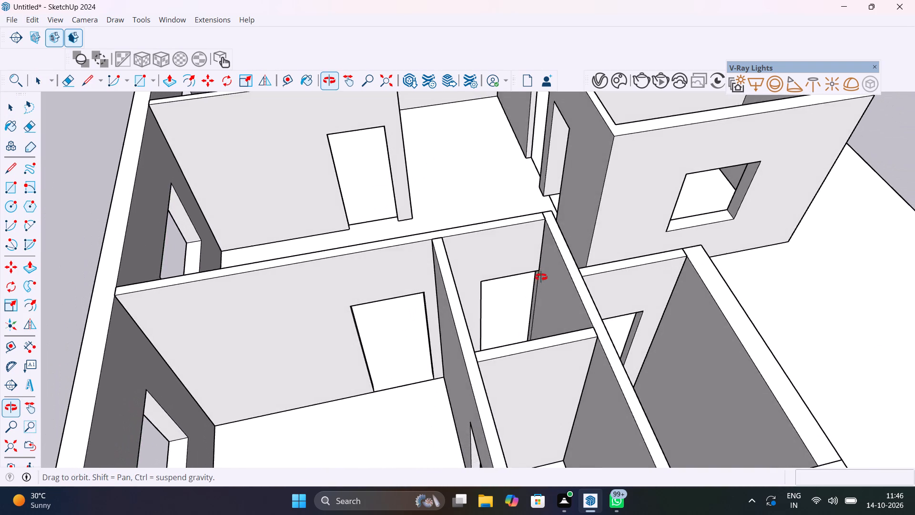
middle_click_drag(541, 277, 170, 294)
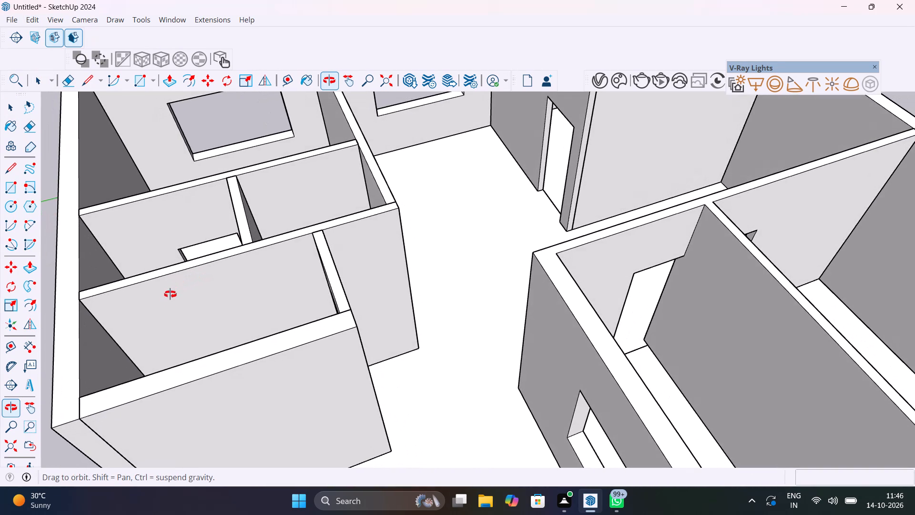
middle_click_drag(170, 294, 170, 311)
scroll(274, 314, "down", 11)
scroll(423, 296, "down", 8)
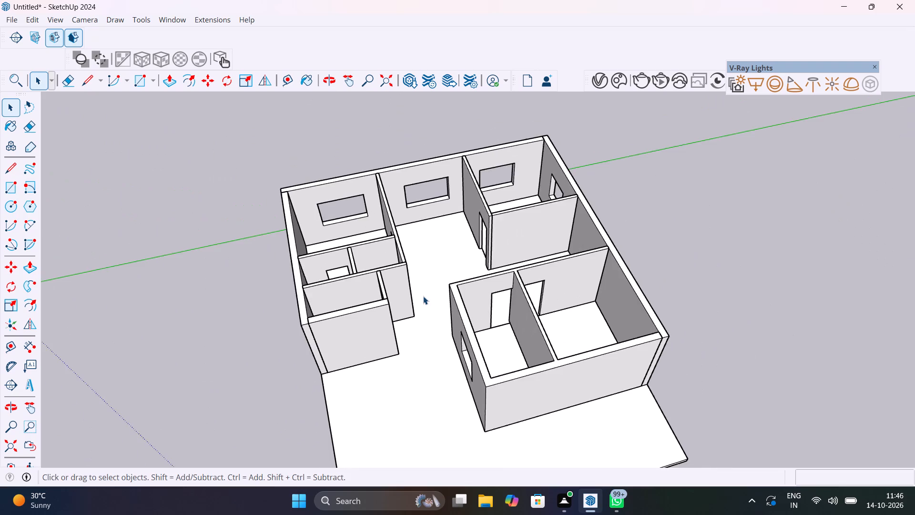
middle_click_drag(464, 314, 451, 281)
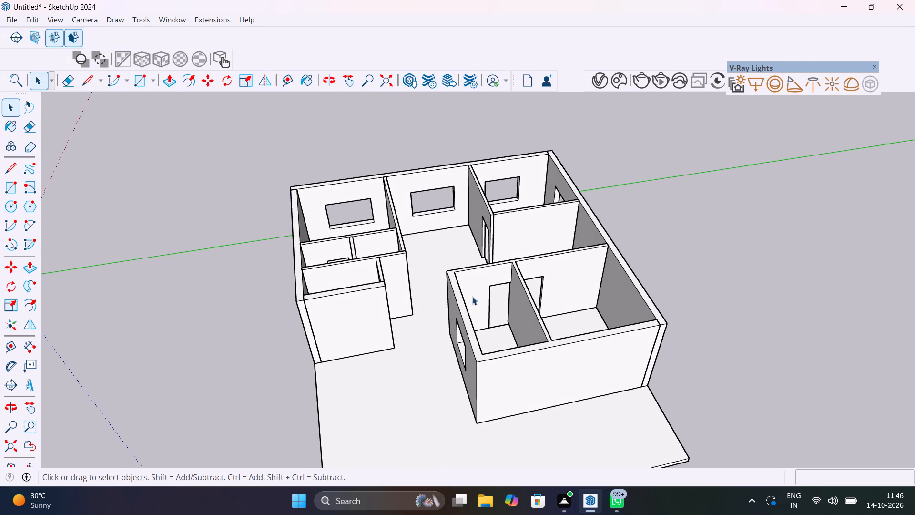
scroll(496, 298, "up", 4)
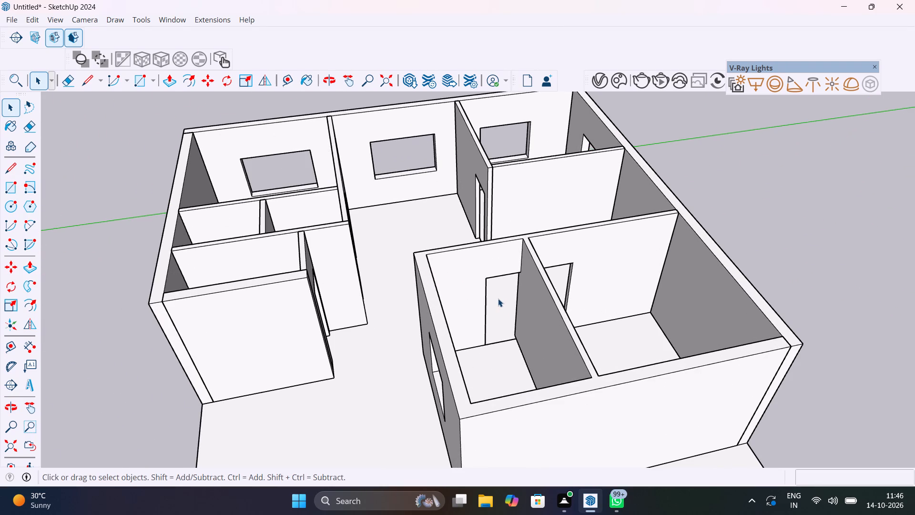
scroll(498, 299, "up", 4)
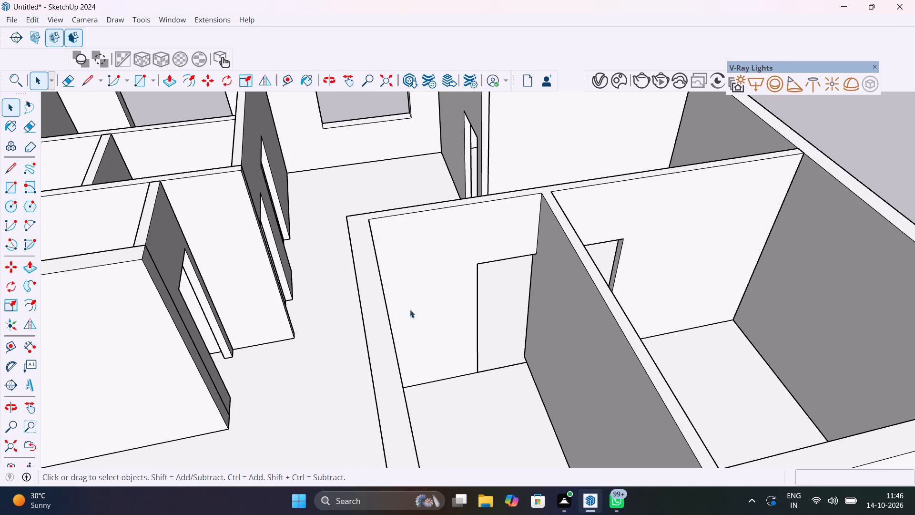
middle_click_drag(464, 312, 429, 294)
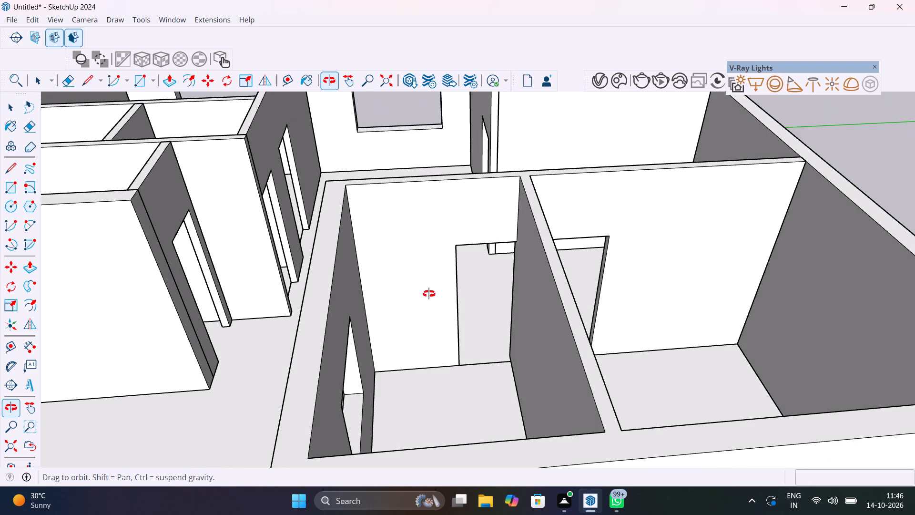
middle_click_drag(429, 294, 559, 298)
middle_click_drag(479, 267, 659, 289)
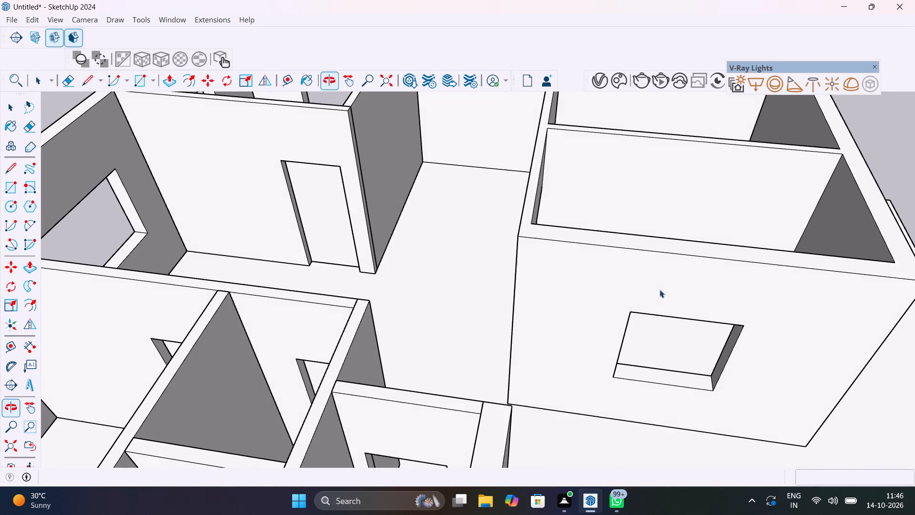
middle_click_drag(414, 305, 650, 279)
scroll(546, 299, "down", 7)
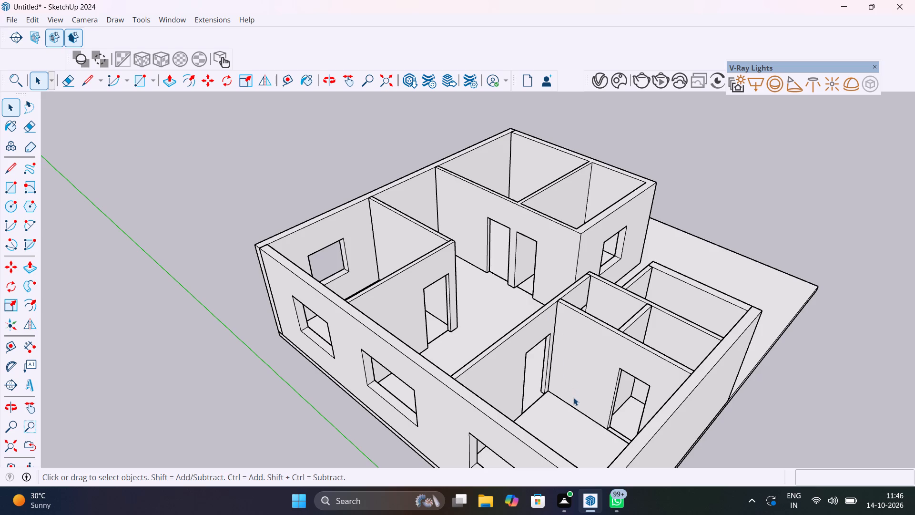
scroll(573, 397, "down", 6)
middle_click_drag(583, 392, 422, 376)
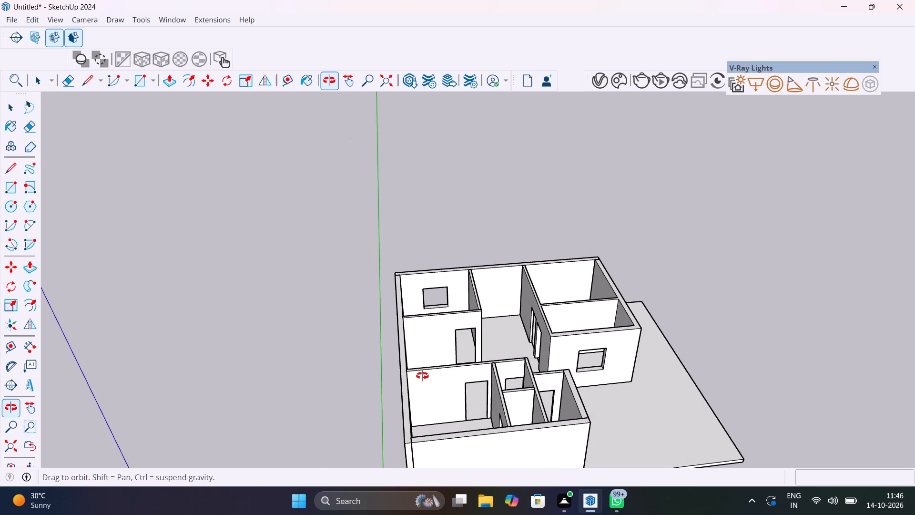
middle_click_drag(422, 376, 371, 423)
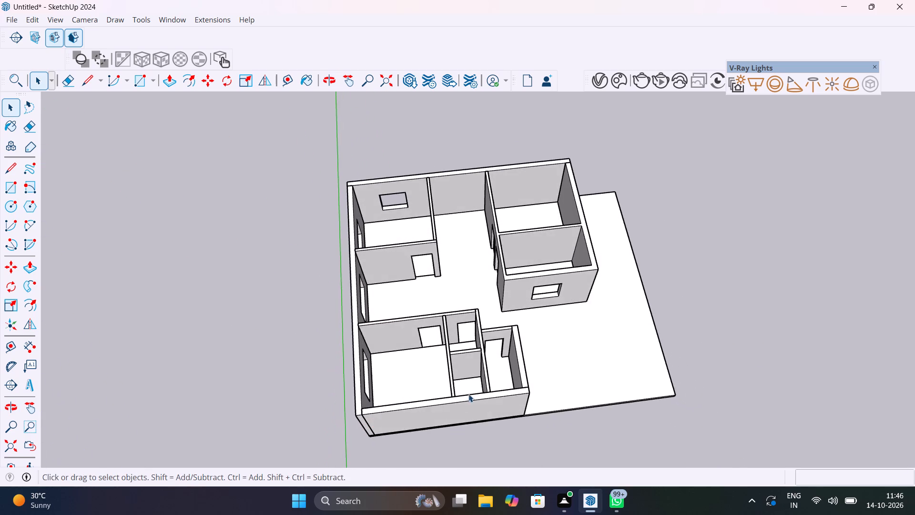
scroll(469, 385, "up", 11)
middle_click_drag(497, 390, 521, 402)
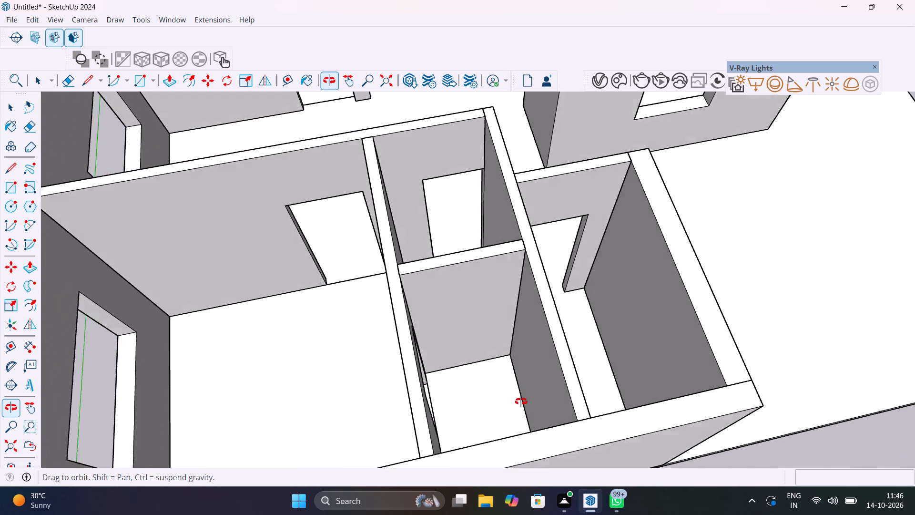
middle_click_drag(521, 402, 538, 410)
scroll(496, 373, "up", 5)
middle_click_drag(497, 381, 701, 369)
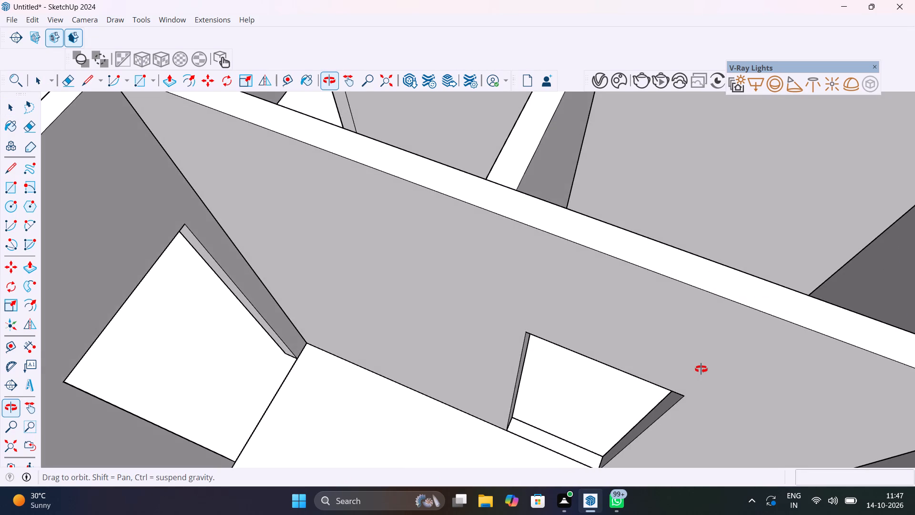
middle_click_drag(701, 369, 606, 369)
middle_click_drag(453, 296, 625, 390)
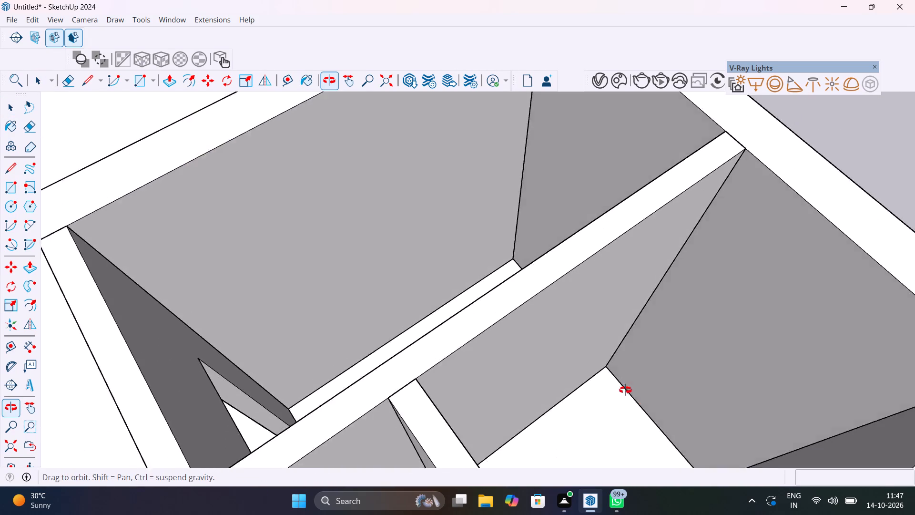
middle_click_drag(625, 390, 518, 351)
scroll(626, 390, "up", 1)
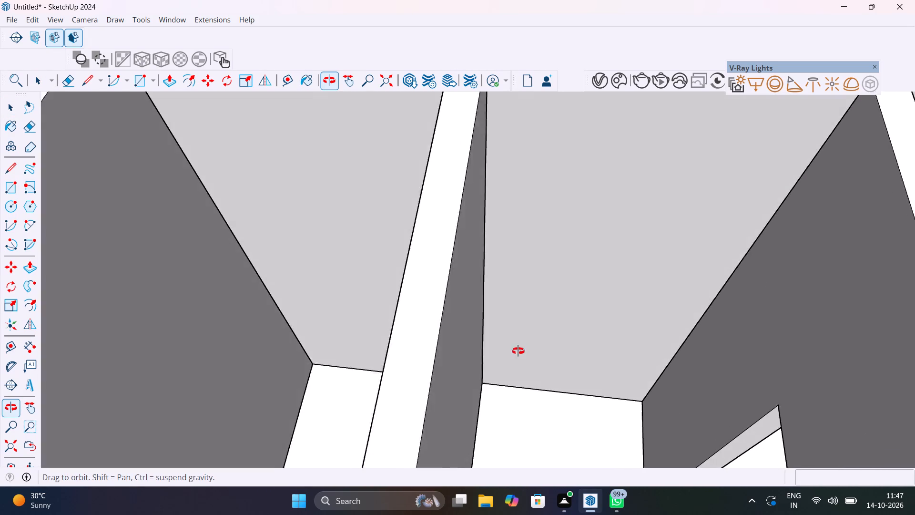
middle_click_drag(518, 351, 525, 351)
scroll(525, 351, "down", 6)
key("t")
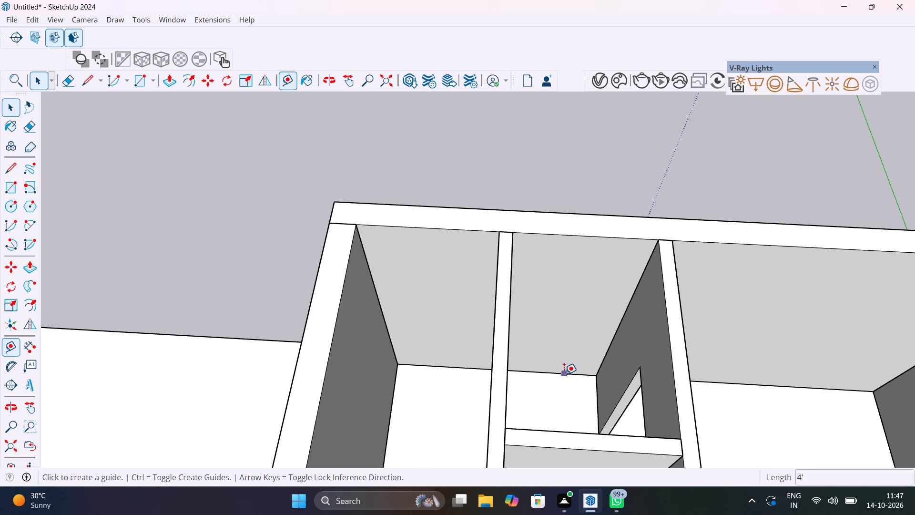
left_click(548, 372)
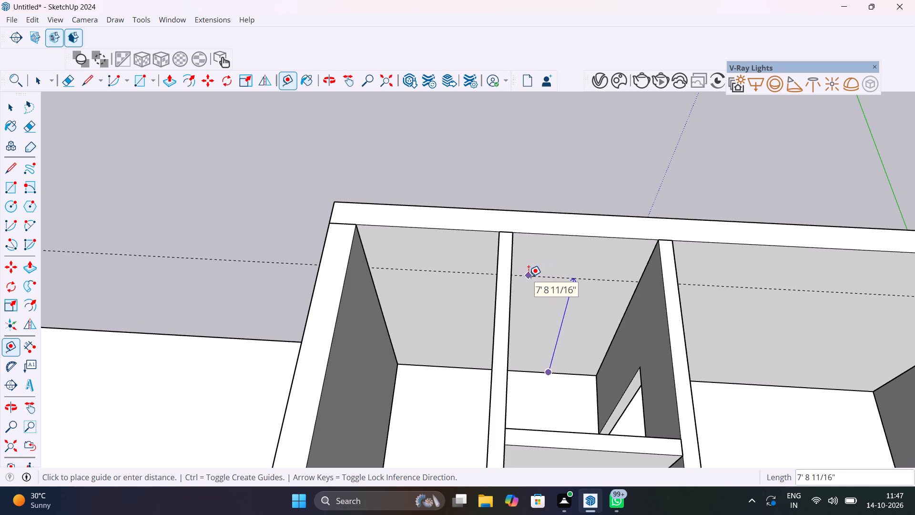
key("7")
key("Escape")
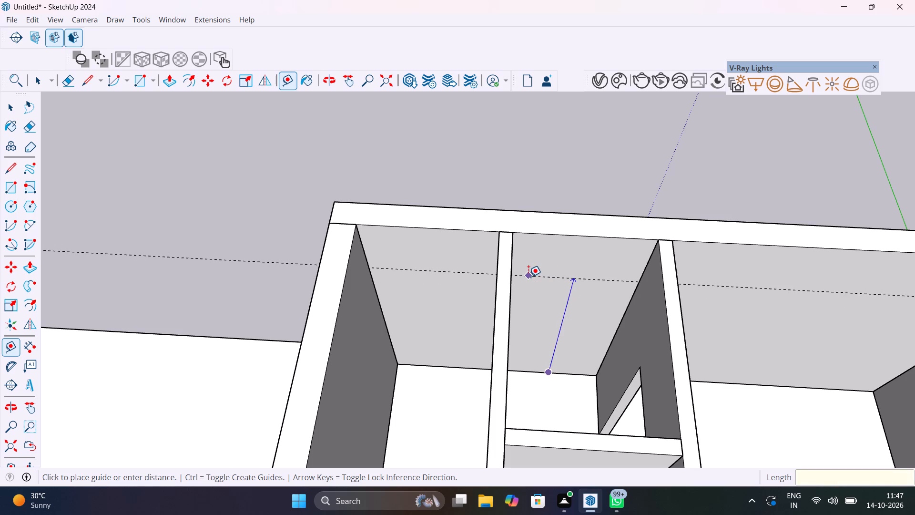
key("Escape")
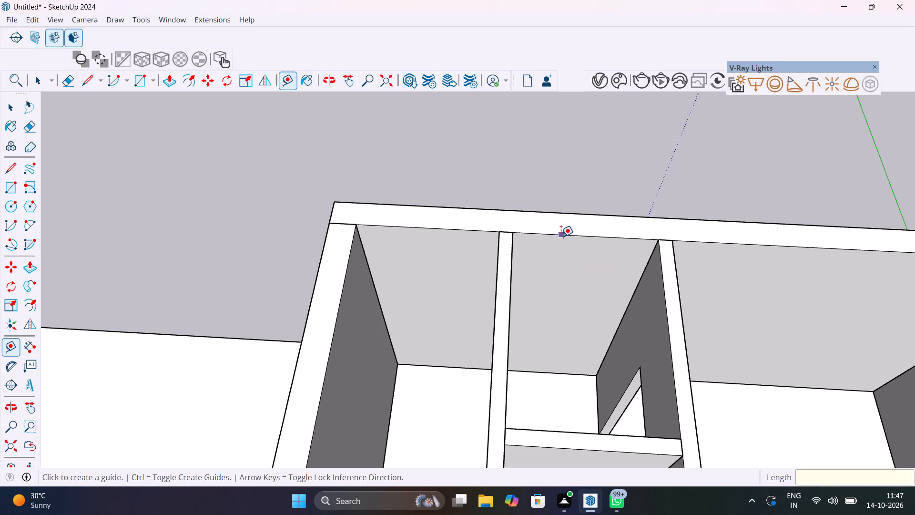
Add a horizontal guide 1' below the inner top edge of the outer wall in the small room between the partitions.
left_click(561, 237)
middle_click_drag(552, 261, 568, 179)
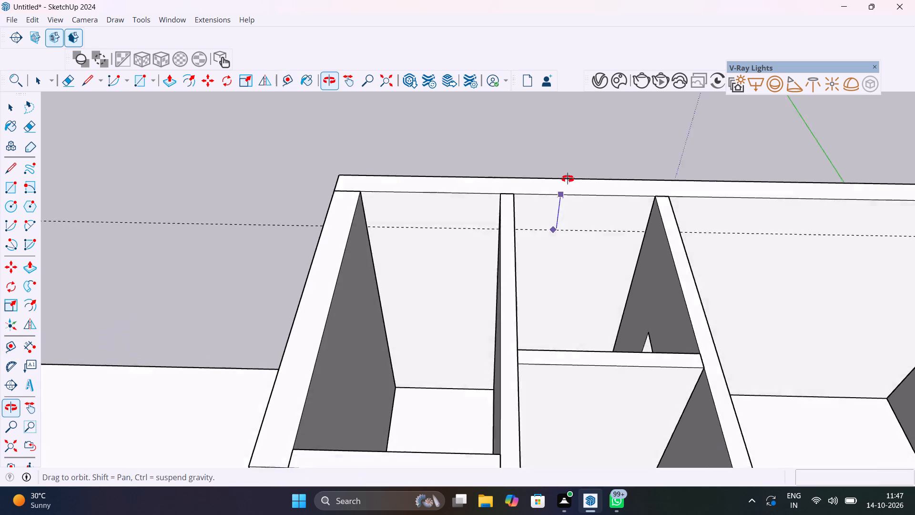
middle_click_drag(568, 179, 571, 166)
scroll(571, 166, "up", 1)
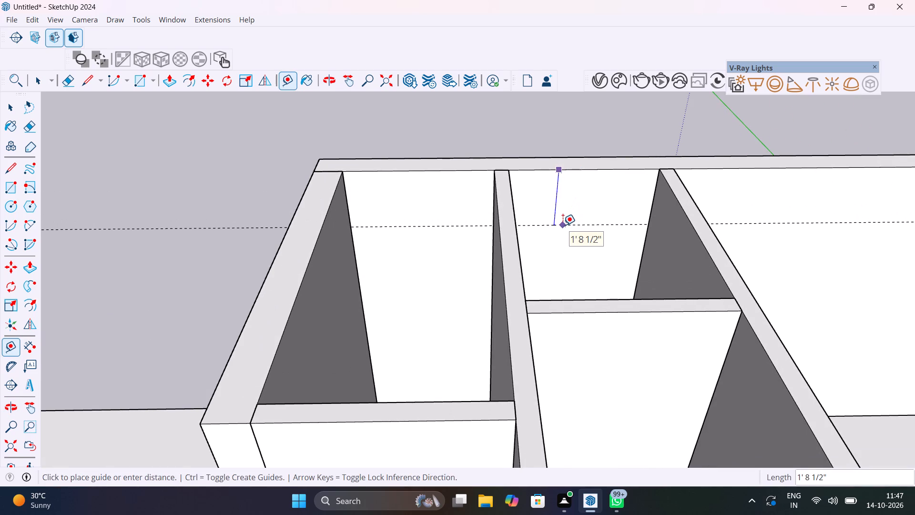
type("1'")
key("Return")
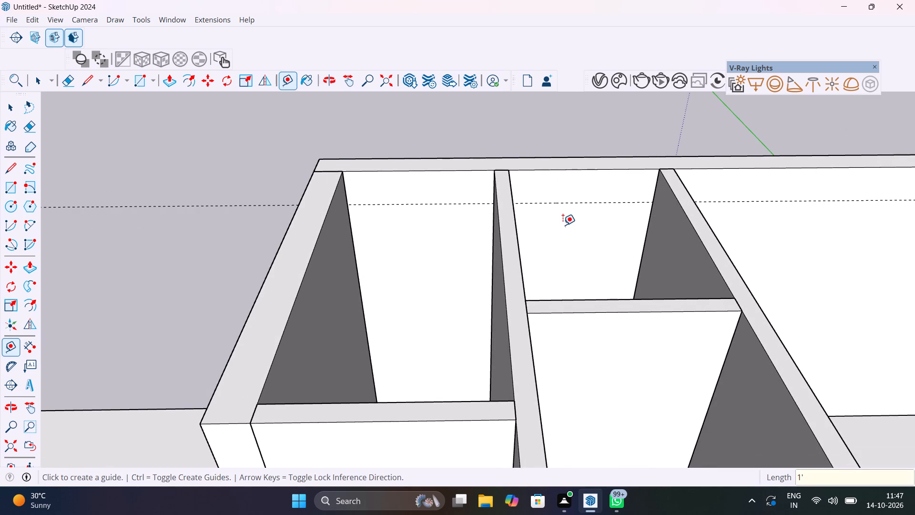
Add a second horizontal guide 1'6" below the existing guide on the outer wall in the small room between the partitions.
left_click(576, 204)
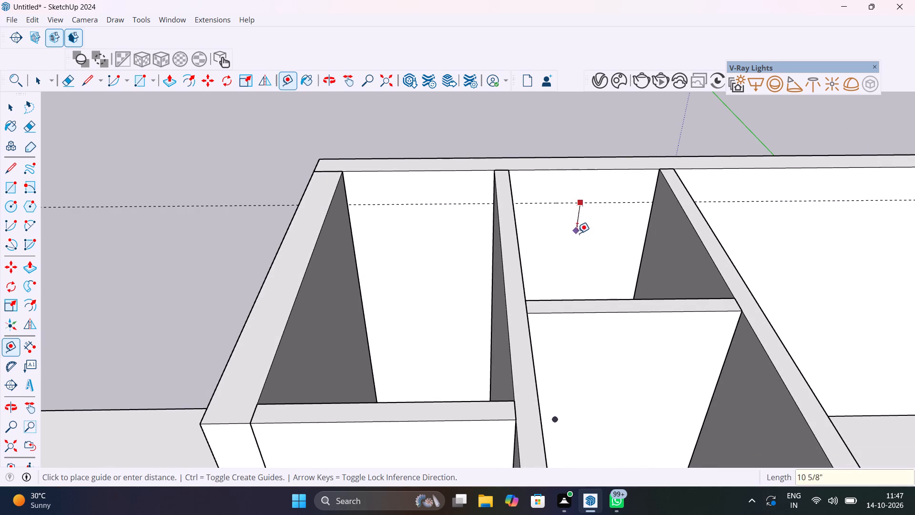
key("Escape")
left_click(599, 205)
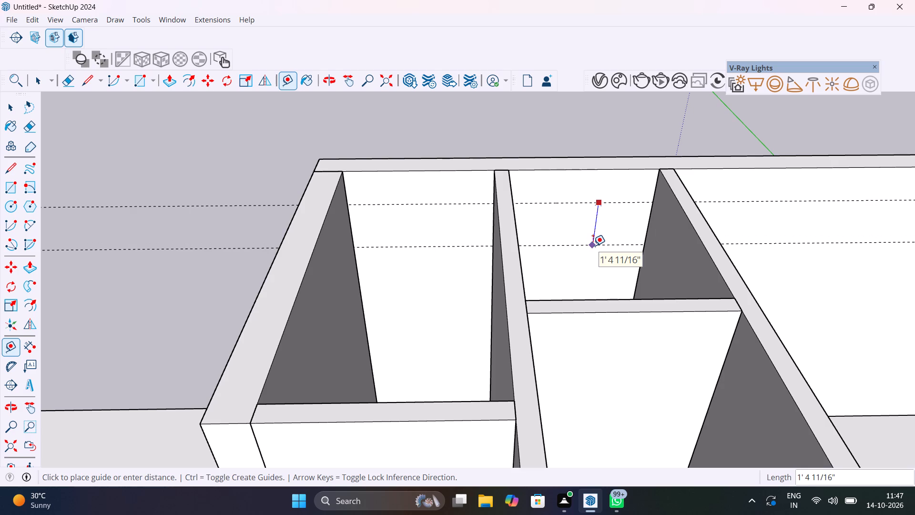
type("1'")
type("6\"")
key("Return")
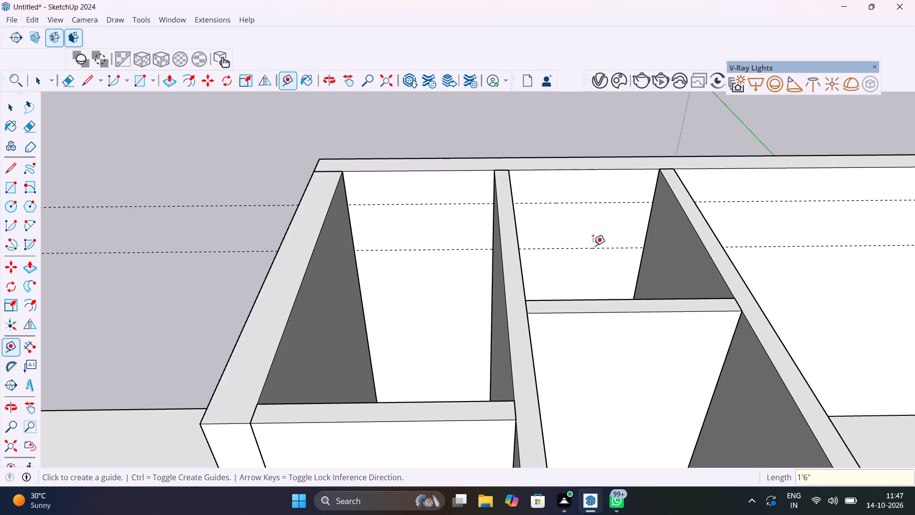
Draw a vertical 2'6" line from the middle of the small room's outer wall inner top edge down to the lower guide.
scroll(566, 205, "up", 5)
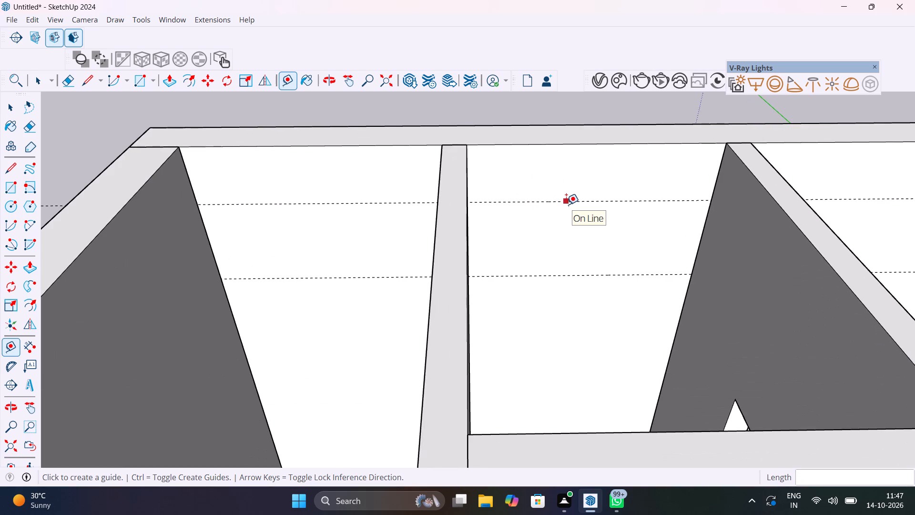
key("l")
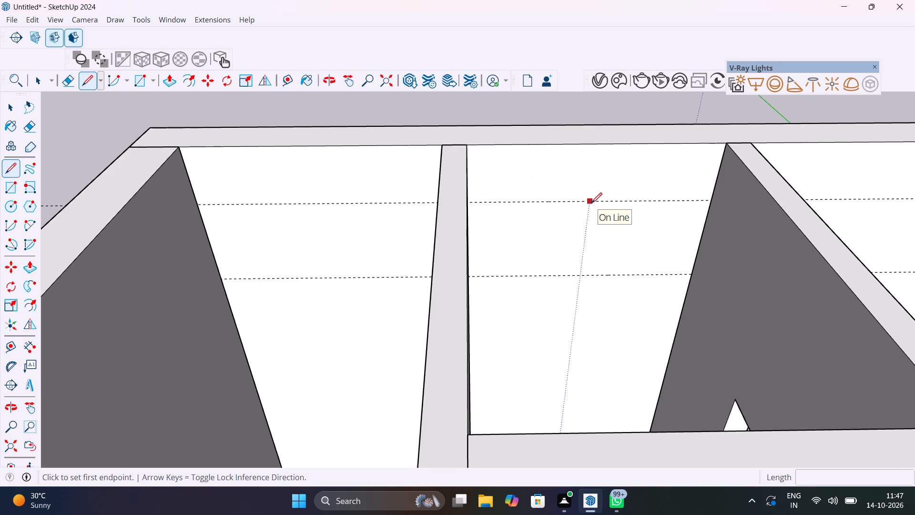
scroll(476, 205, "up", 9)
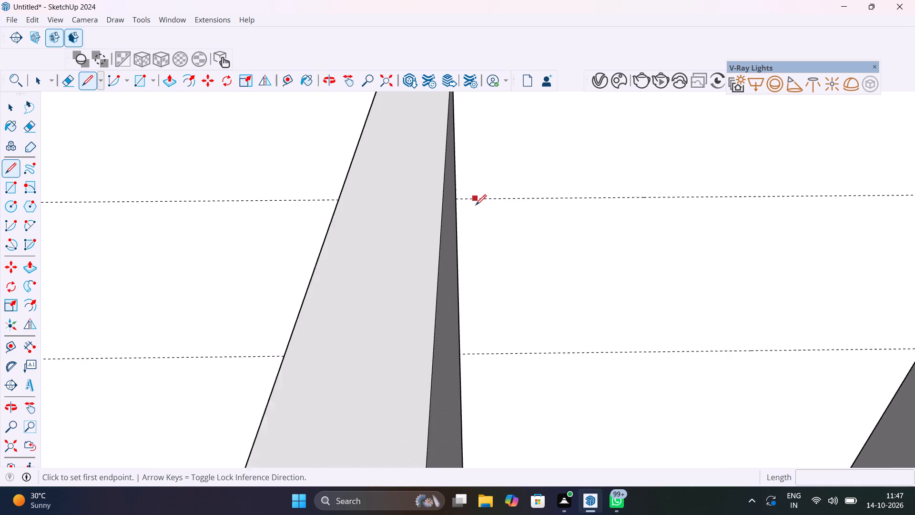
scroll(505, 196, "down", 7)
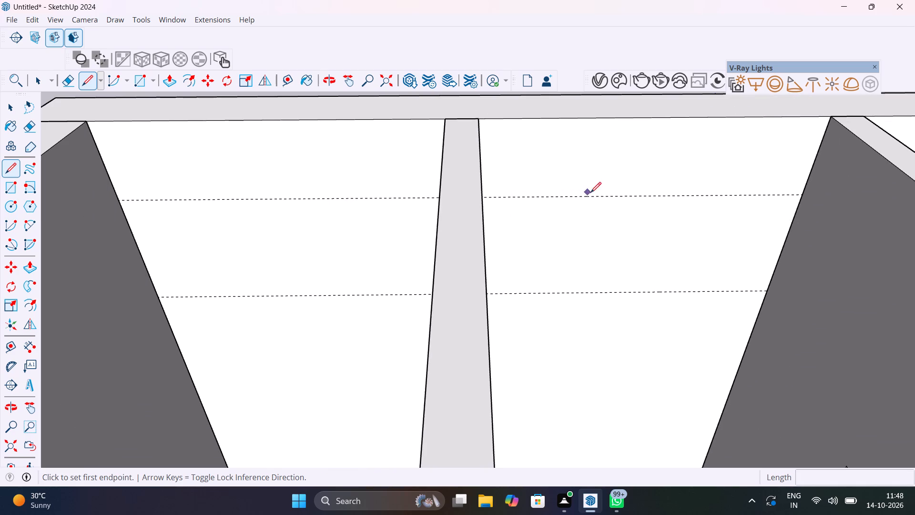
left_click(642, 197)
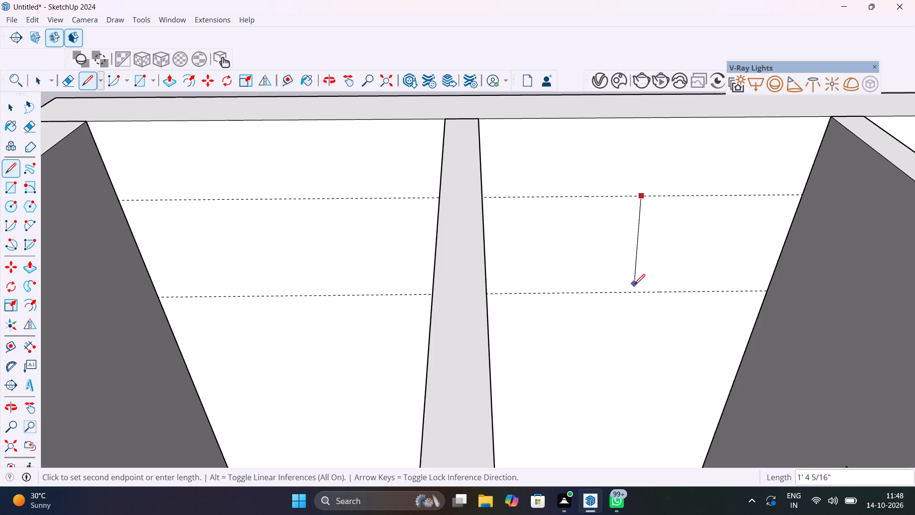
scroll(630, 293, "down", 7)
middle_click_drag(628, 291, 596, 253)
key("Escape")
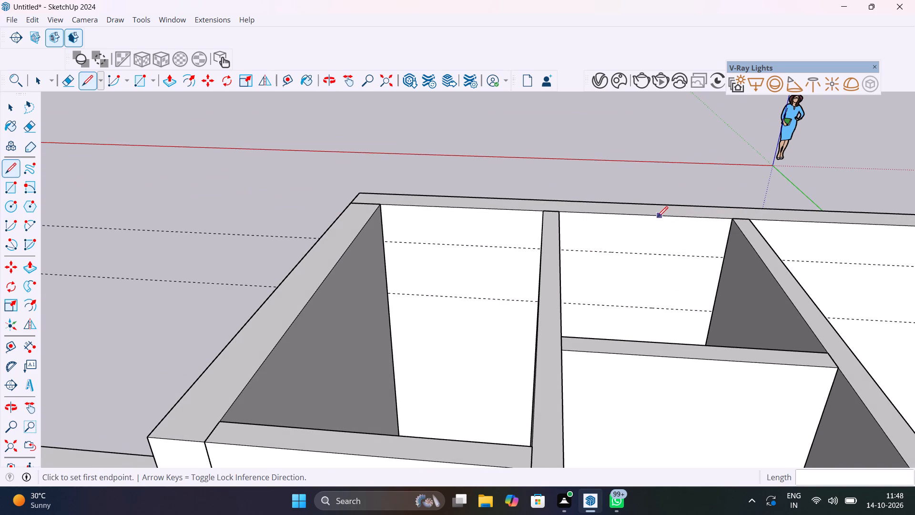
left_click(642, 217)
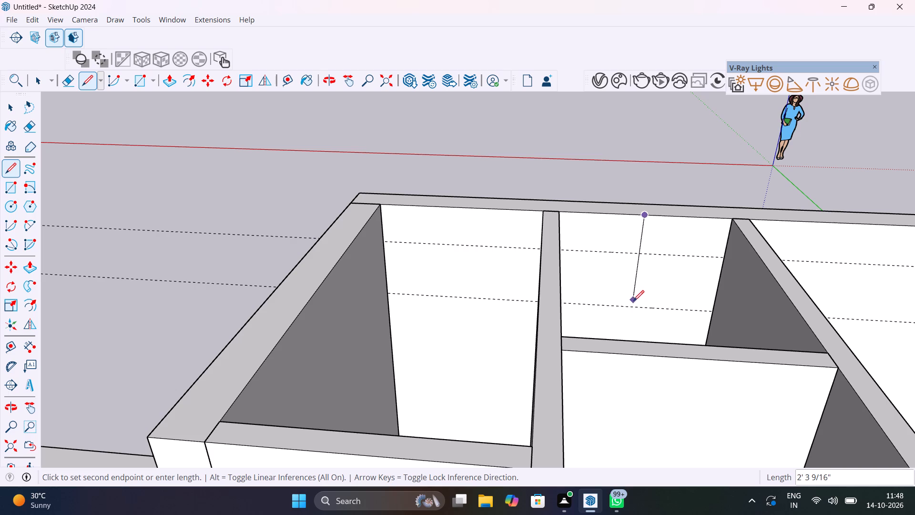
scroll(635, 310, "up", 6)
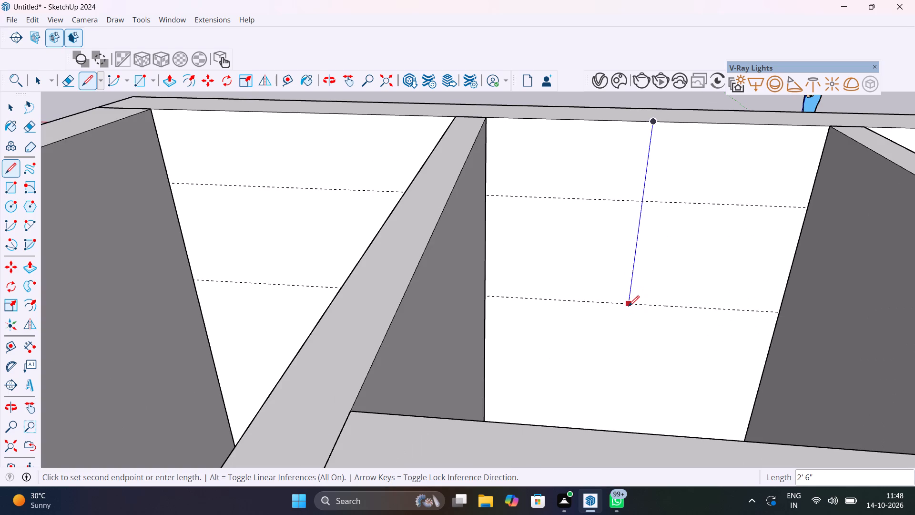
left_click(629, 306)
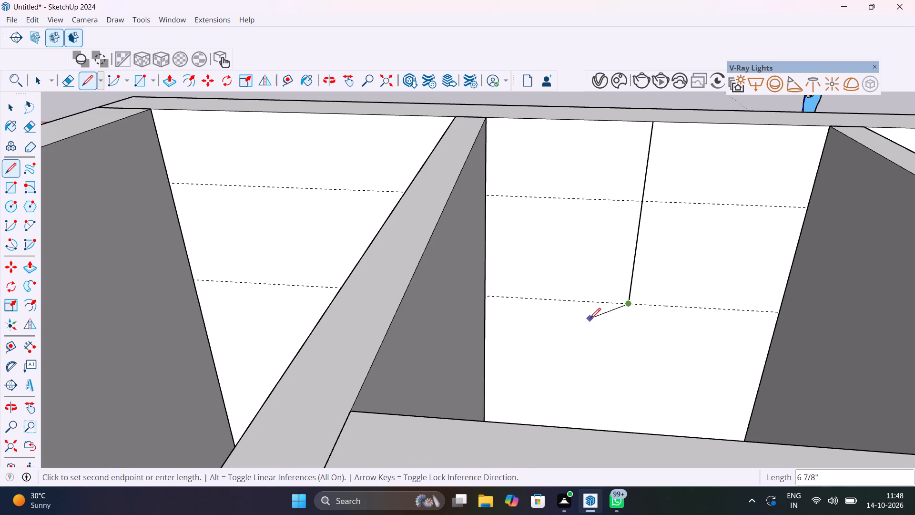
key("space")
In the adjacent corner room, draw a vertical line of about 2'6" from the middle of the wall's inner top edge to the lower guide.
scroll(443, 212, "down", 7)
middle_click_drag(379, 175, 488, 179)
scroll(488, 179, "up", 1)
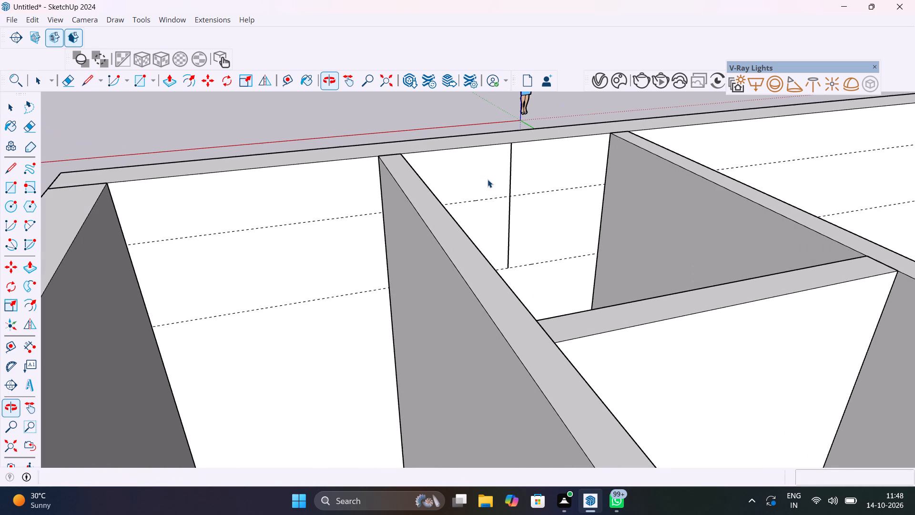
key("l")
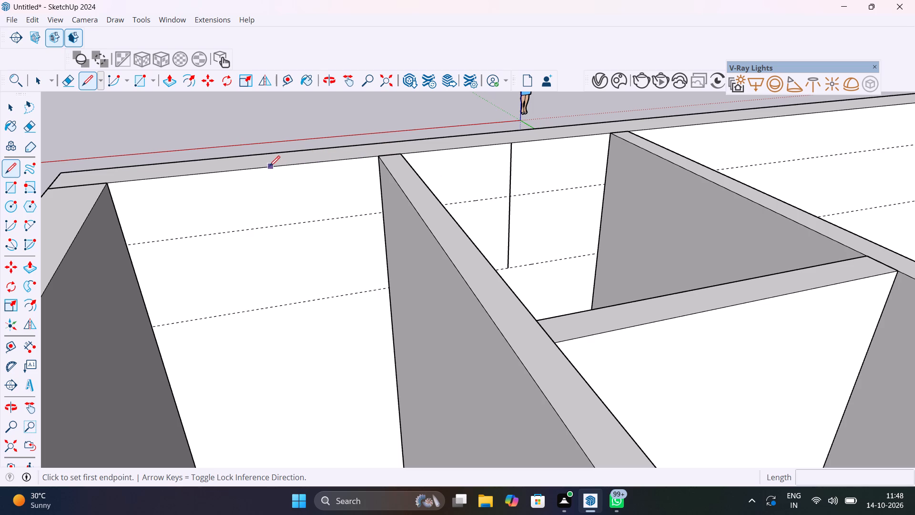
left_click(236, 171)
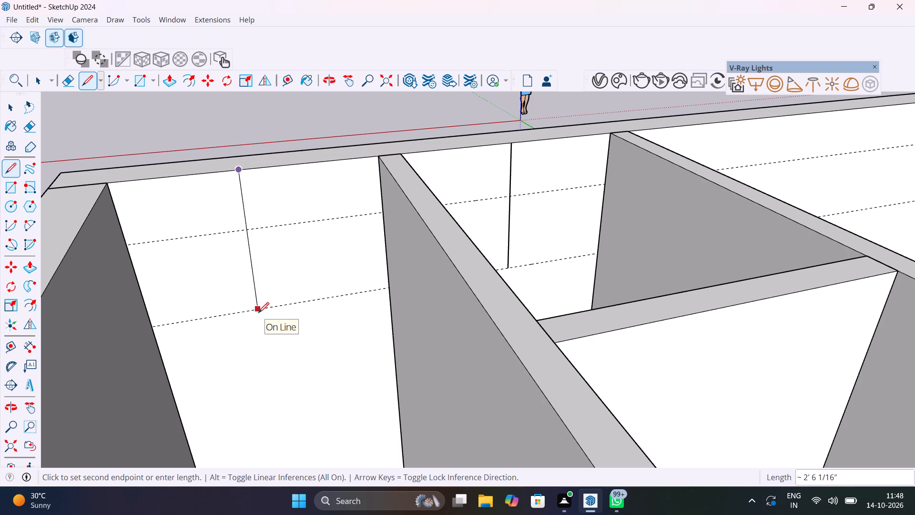
scroll(258, 313, "up", 4)
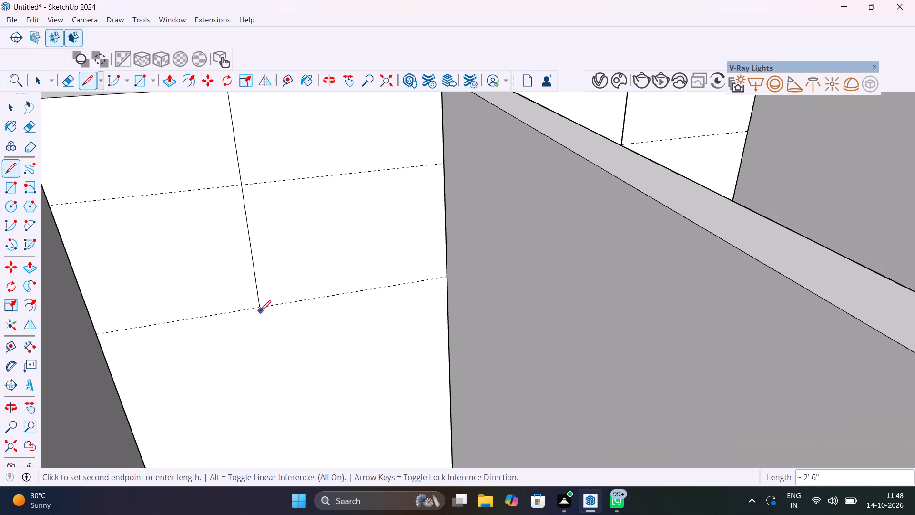
left_click(260, 309)
scroll(267, 309, "down", 14)
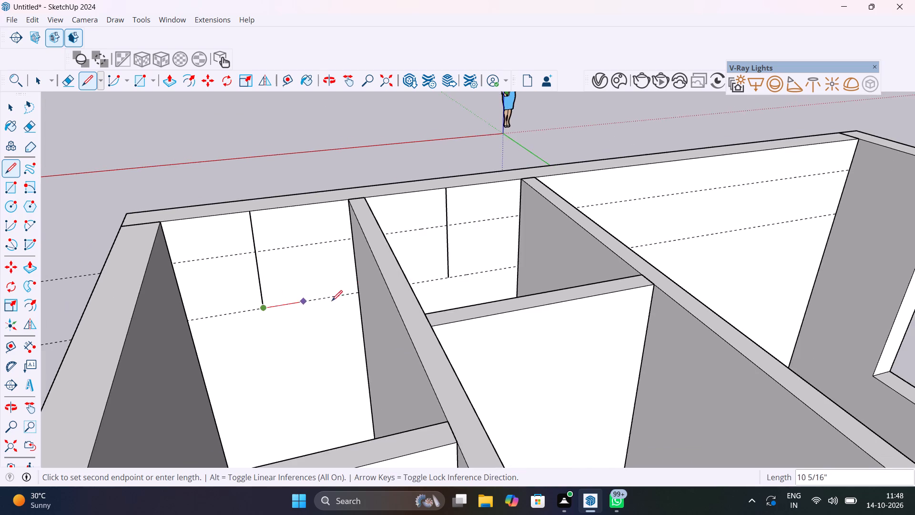
scroll(377, 278, "down", 1)
middle_click_drag(379, 278, 517, 258)
middle_click_drag(334, 304, 378, 334)
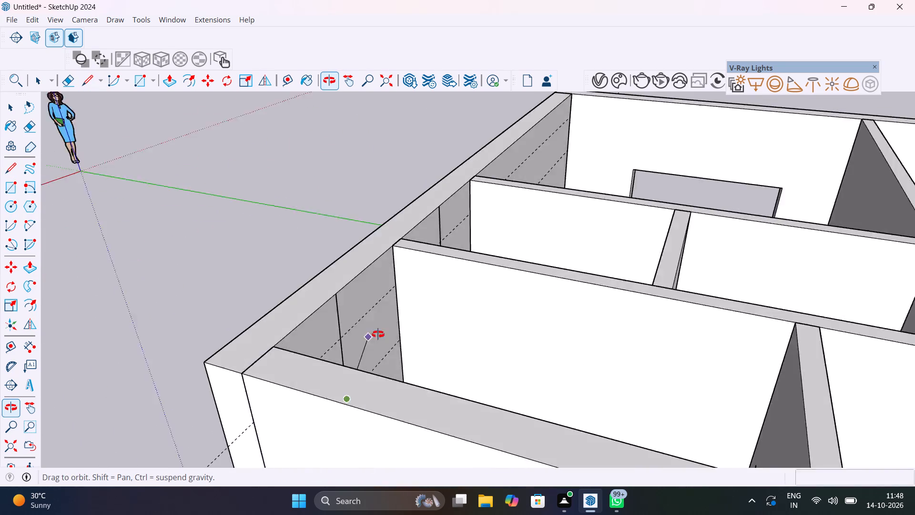
middle_click_drag(378, 334, 204, 340)
key("space")
Add vertical guides 1' to either side of the centre line on the small room's outer wall.
scroll(484, 219, "up", 5)
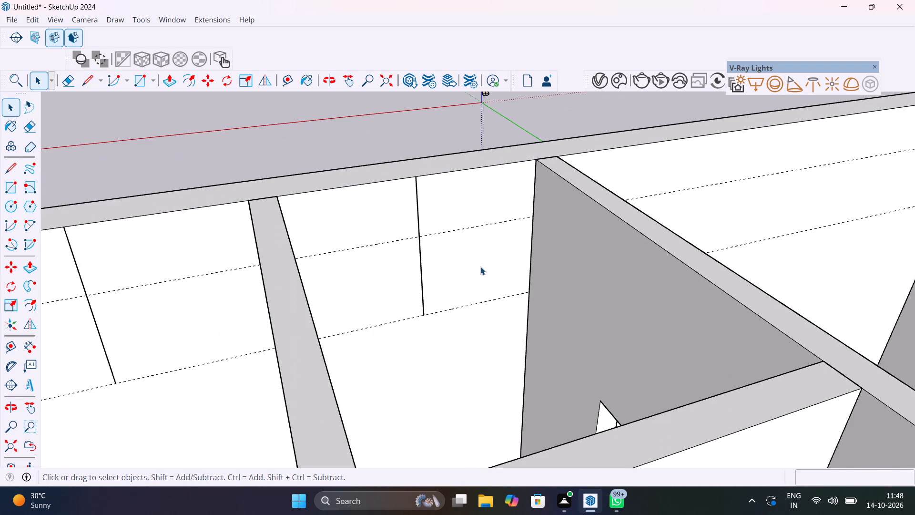
middle_click_drag(472, 264, 402, 267)
scroll(401, 266, "up", 5)
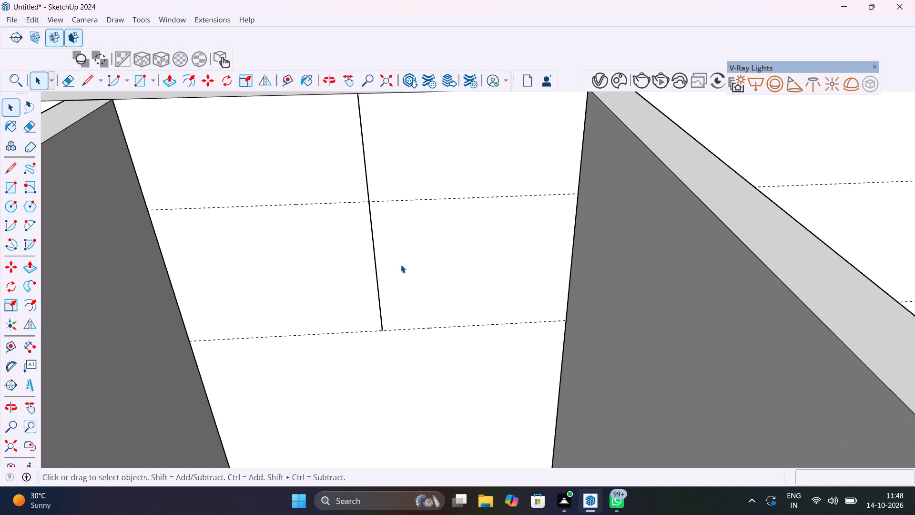
key("t")
left_click(378, 253)
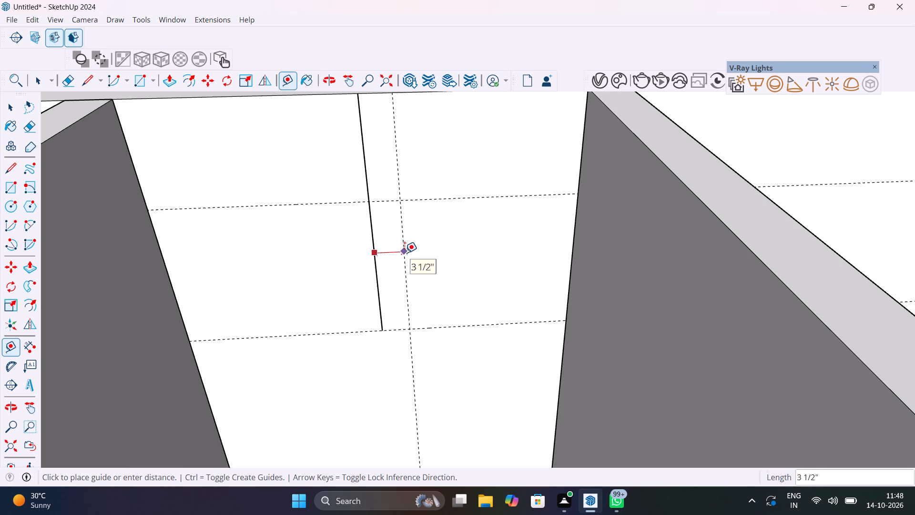
type("1'")
key("Return")
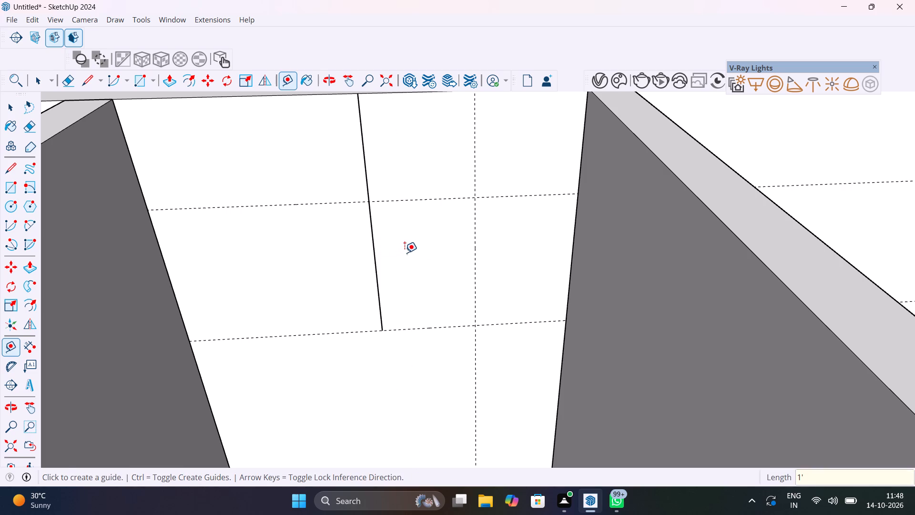
left_click(371, 246)
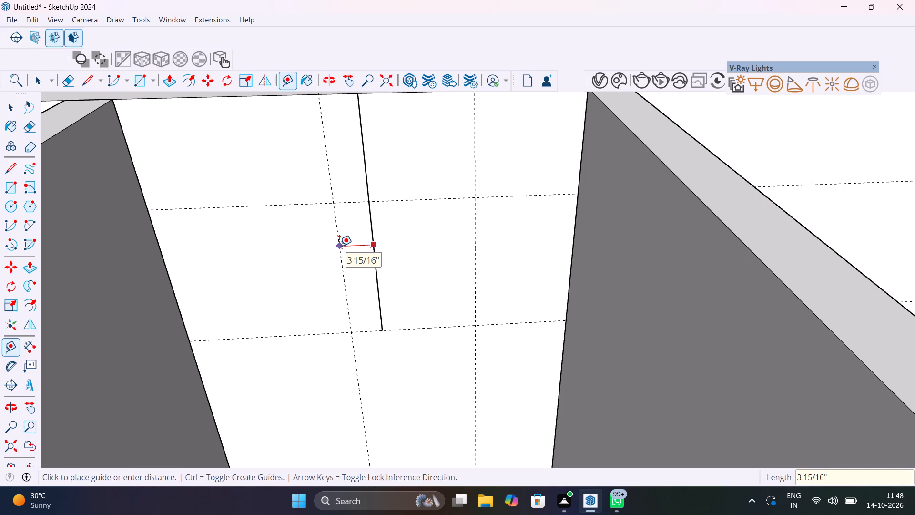
type("1'")
key("Return")
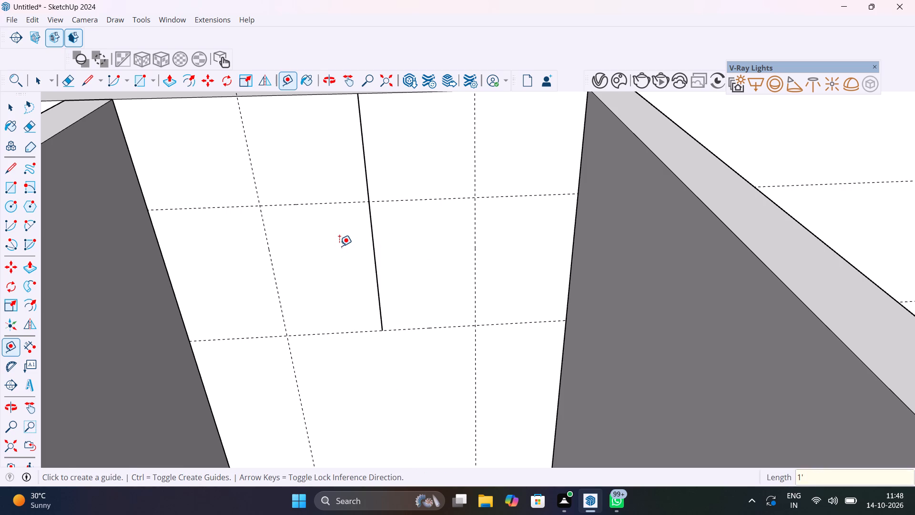
Delete the vertical centre line on the small room's outer wall.
key("space")
left_click(374, 264)
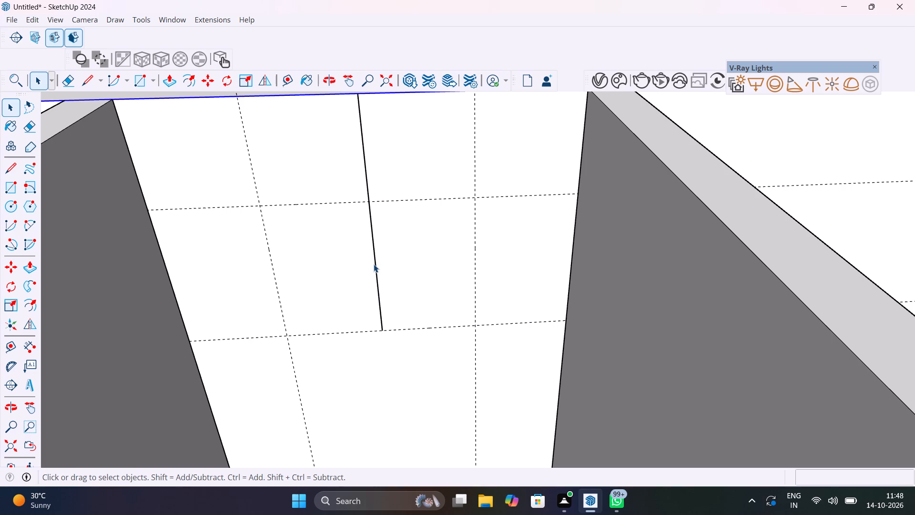
left_click(375, 267)
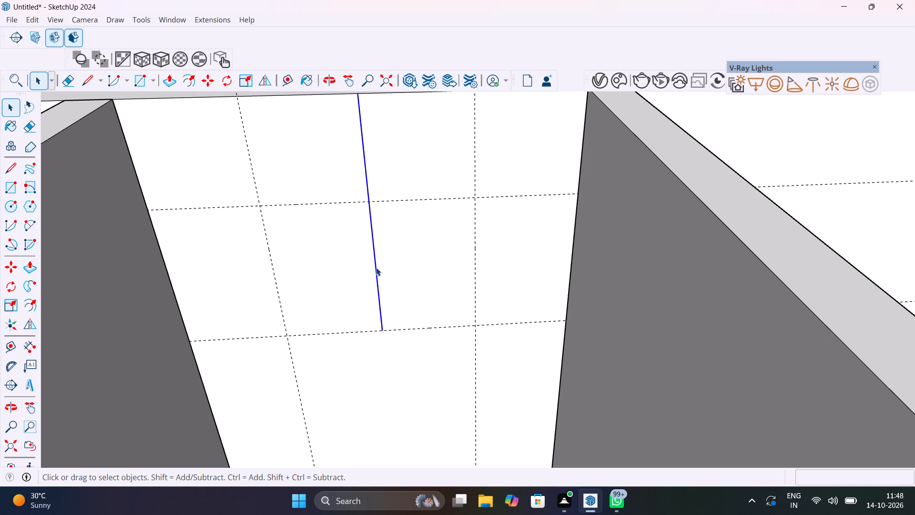
key("Delete")
Inside the outer wall group, cut a 2' by 1'6" window opening between the small room's guides, 9" deep, and close the group.
double_click(376, 268)
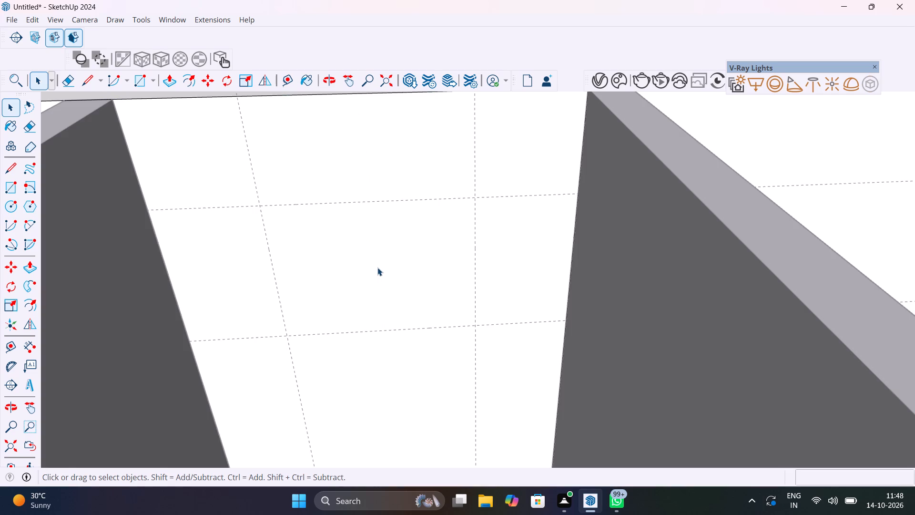
key("r")
left_click(258, 208)
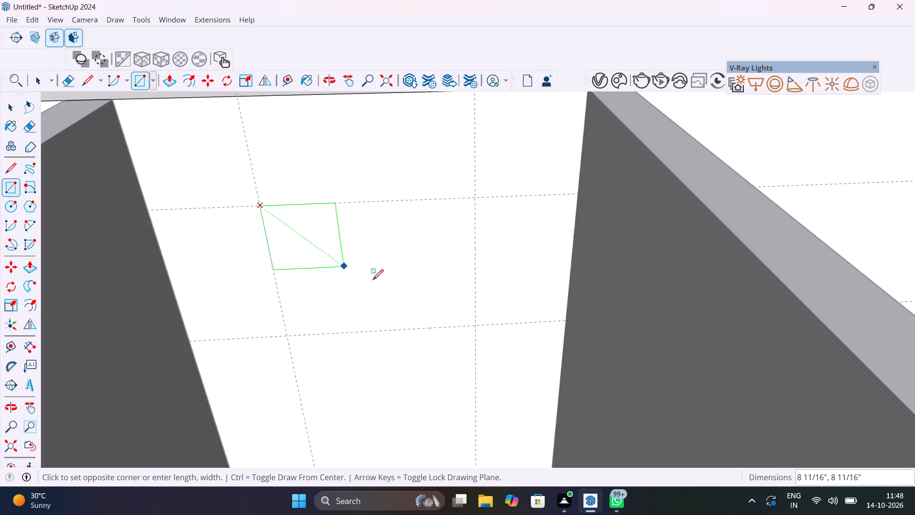
left_click(474, 324)
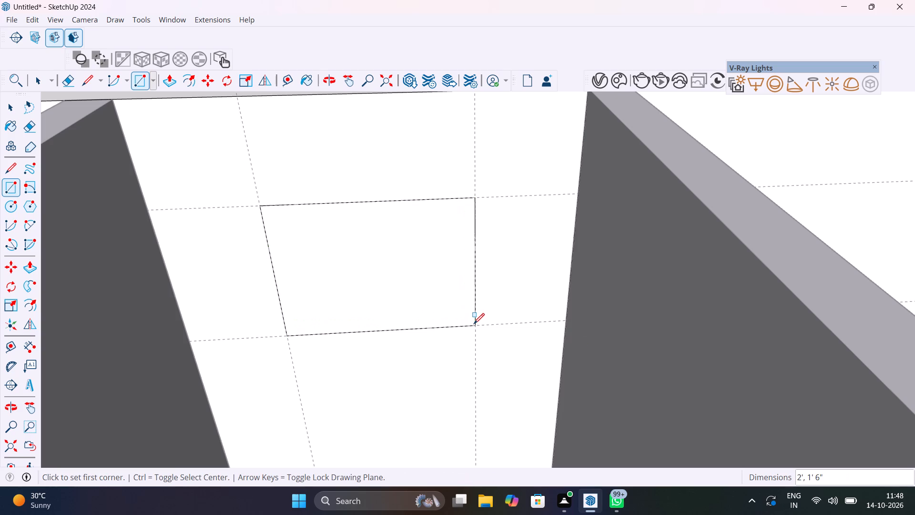
key("p")
left_click(448, 307)
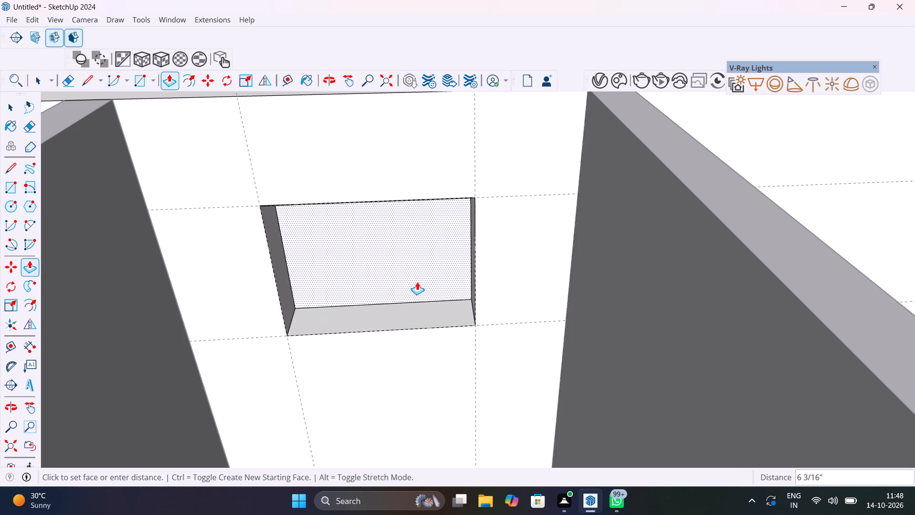
left_click(372, 240)
scroll(379, 261, "down", 14)
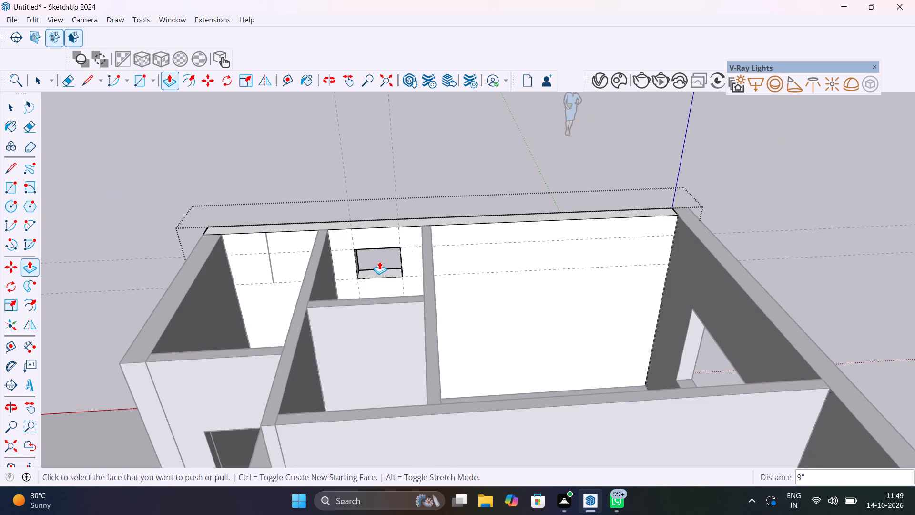
key("space")
left_click(338, 157)
Add a vertical guide 1' from the corner room's centre line, on the side toward the partition.
scroll(267, 274, "up", 2)
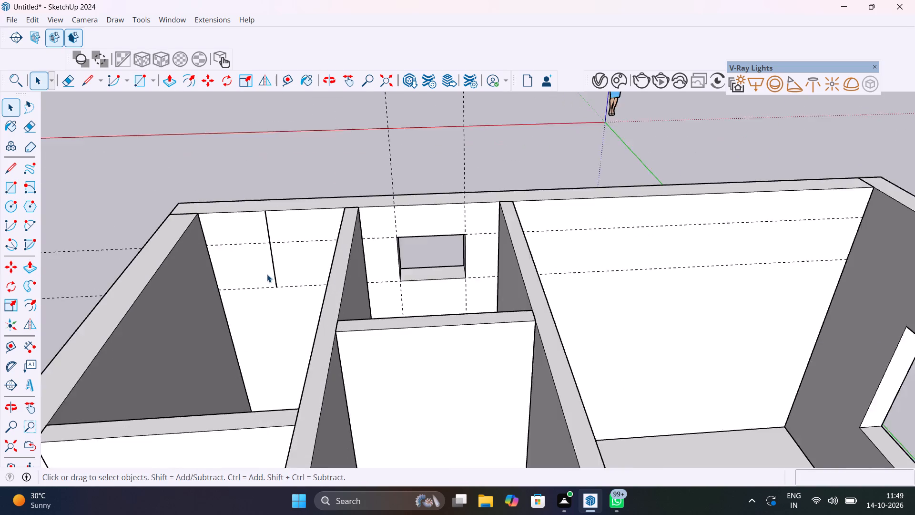
scroll(267, 274, "up", 8)
key("t")
left_click(283, 267)
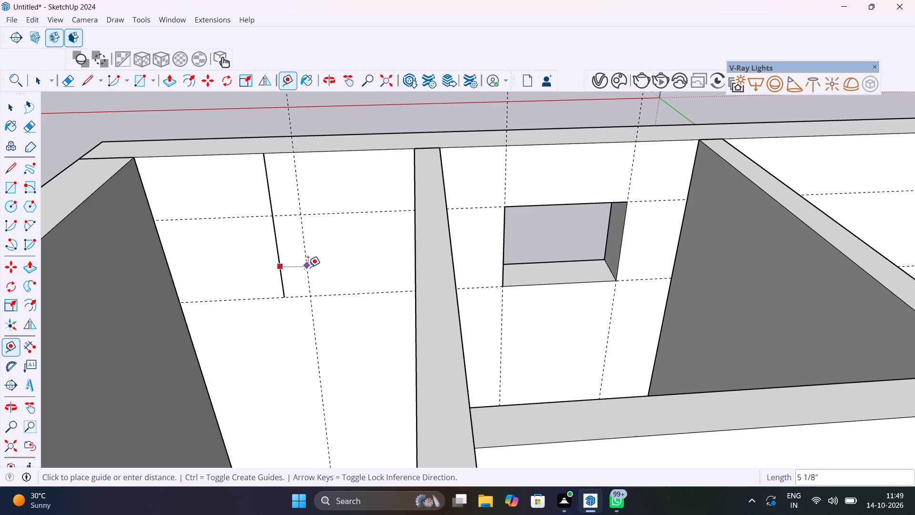
type("1'")
key("Return")
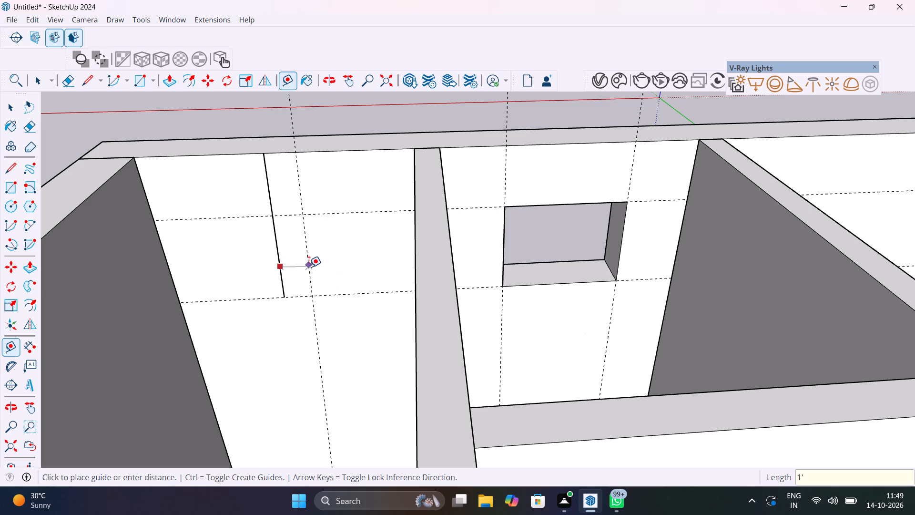
Add a vertical guide 1' from the corner room's centre line, on the side away from the partition.
left_click(281, 247)
type("1'")
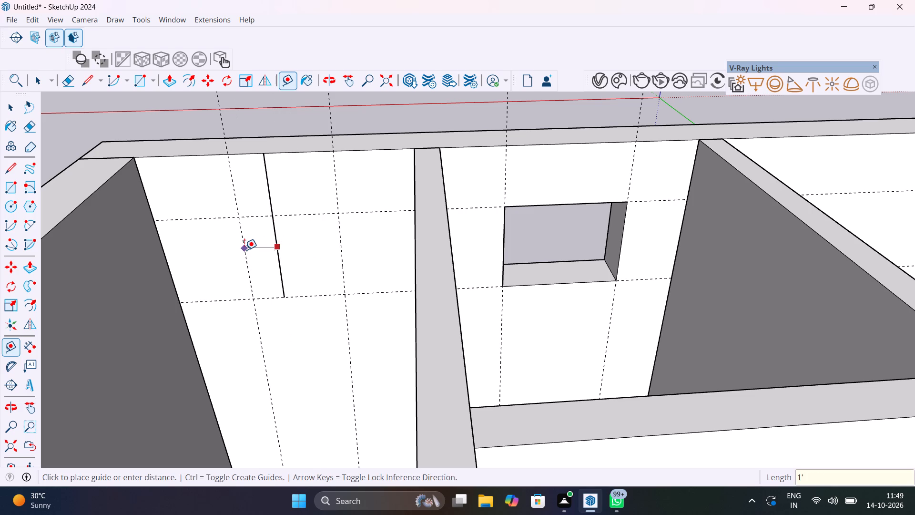
key("Return")
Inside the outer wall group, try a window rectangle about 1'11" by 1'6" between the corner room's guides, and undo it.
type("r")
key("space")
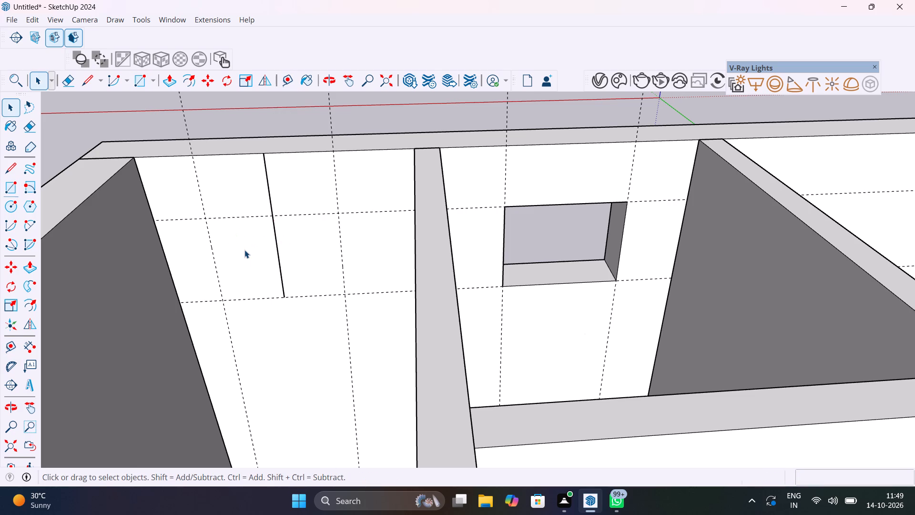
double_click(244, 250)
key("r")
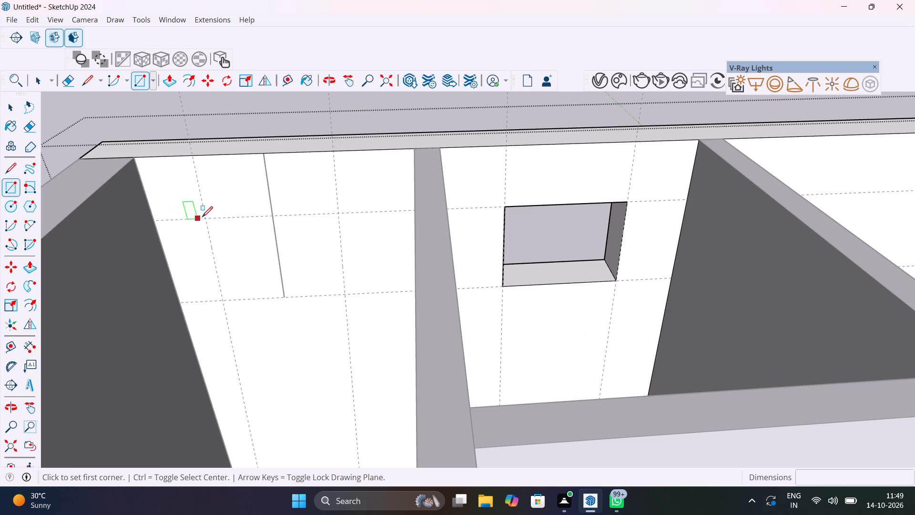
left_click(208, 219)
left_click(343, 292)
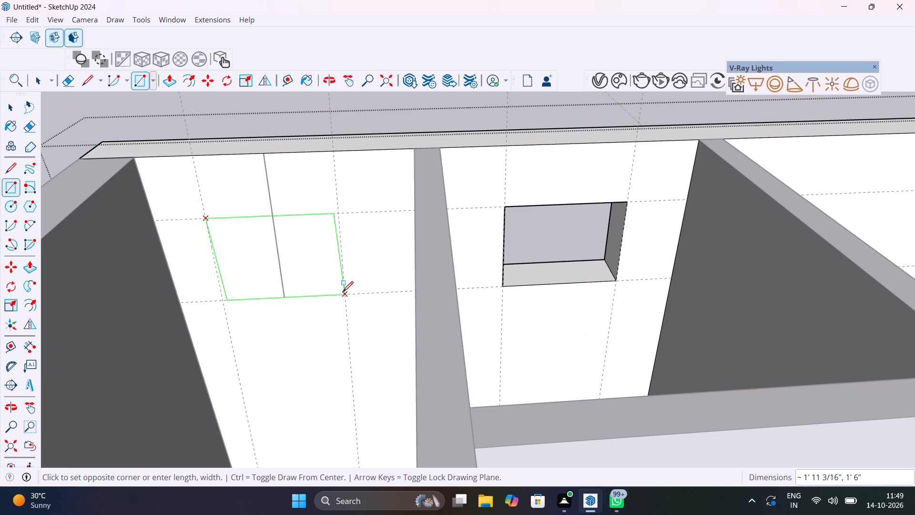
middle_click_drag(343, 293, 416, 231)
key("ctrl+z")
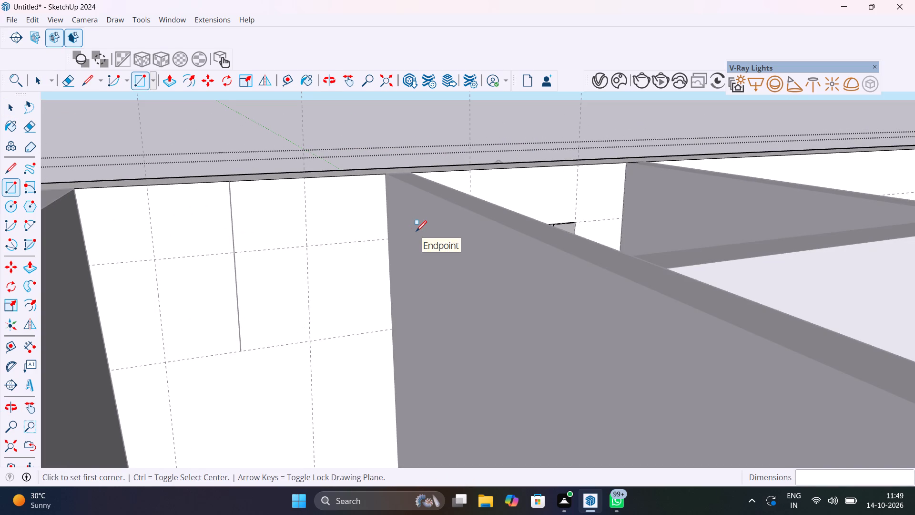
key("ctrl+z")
Delete the vertical centre line on the corner room's outer wall.
key("space")
scroll(249, 332, "down", 6)
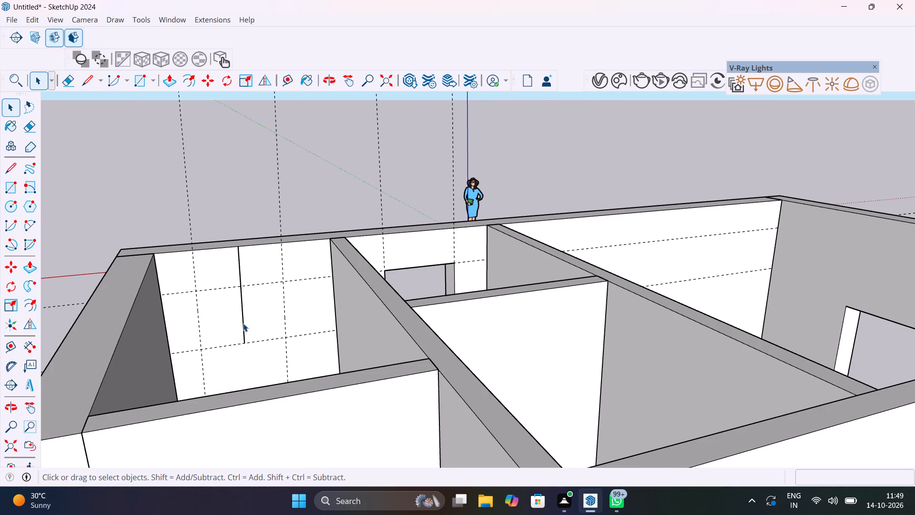
left_click(243, 323)
key("Delete")
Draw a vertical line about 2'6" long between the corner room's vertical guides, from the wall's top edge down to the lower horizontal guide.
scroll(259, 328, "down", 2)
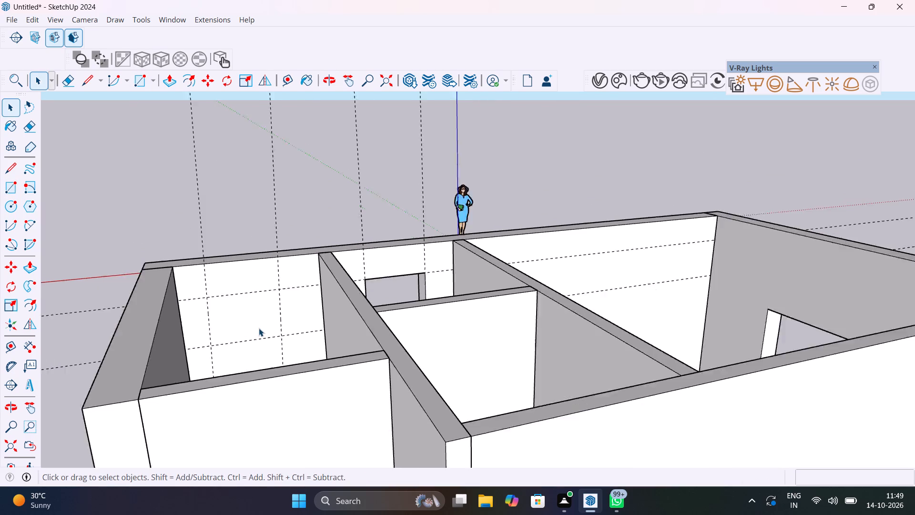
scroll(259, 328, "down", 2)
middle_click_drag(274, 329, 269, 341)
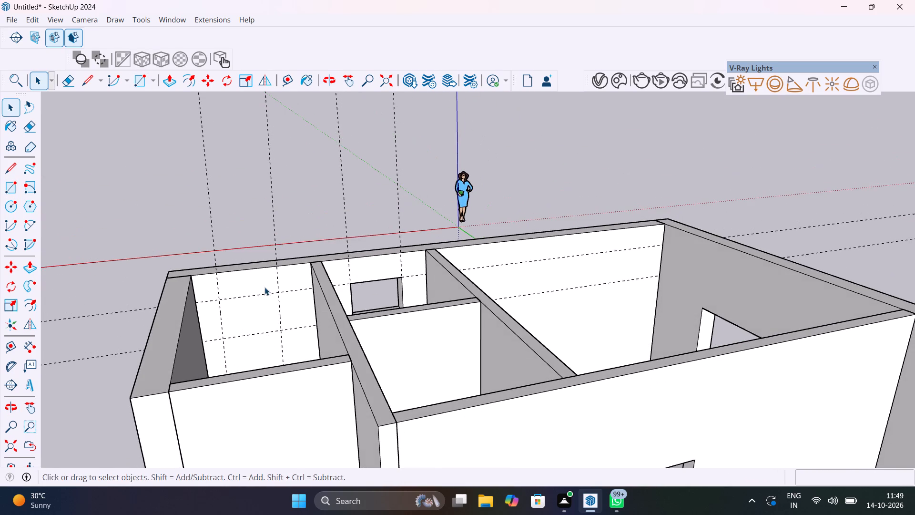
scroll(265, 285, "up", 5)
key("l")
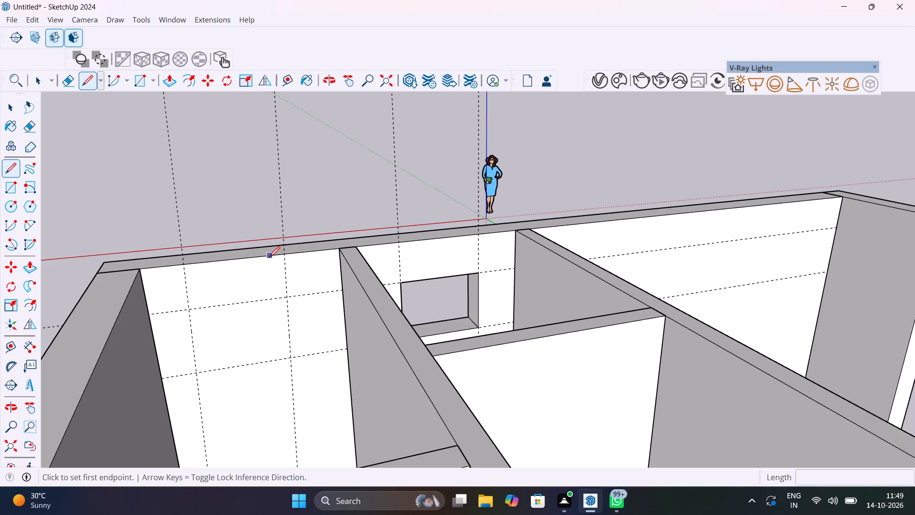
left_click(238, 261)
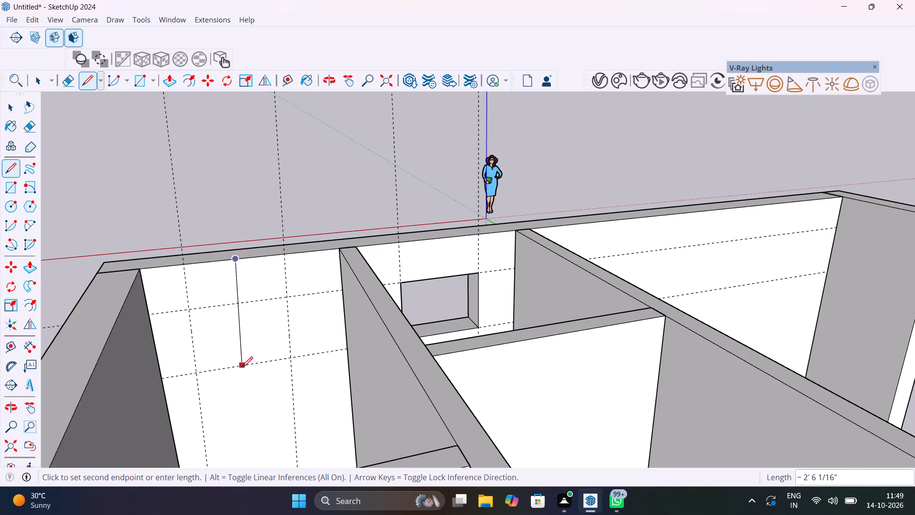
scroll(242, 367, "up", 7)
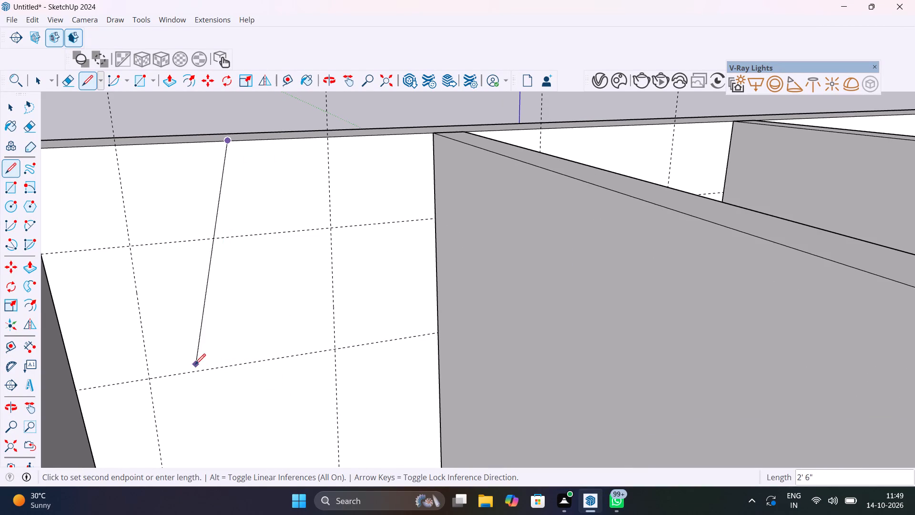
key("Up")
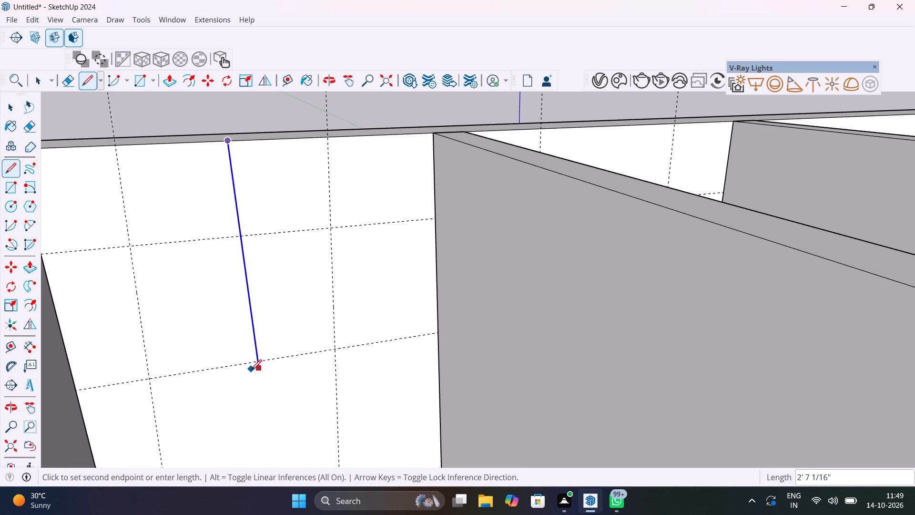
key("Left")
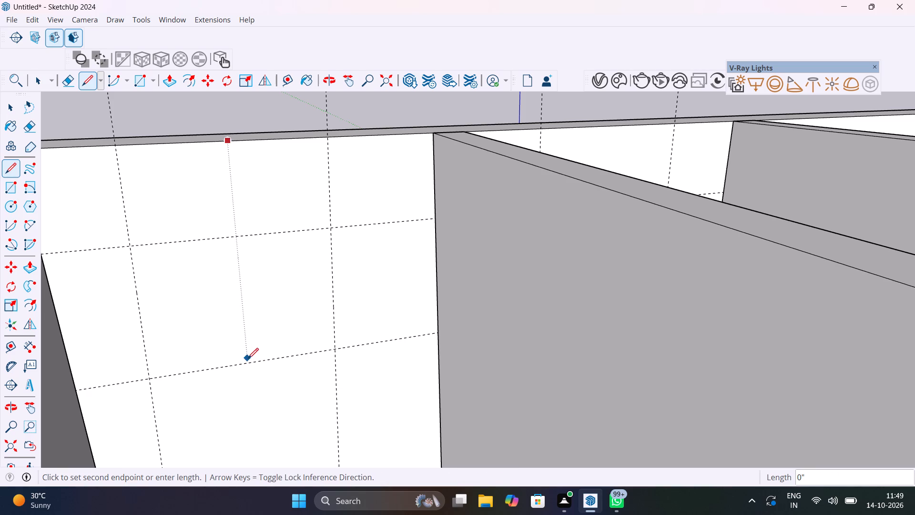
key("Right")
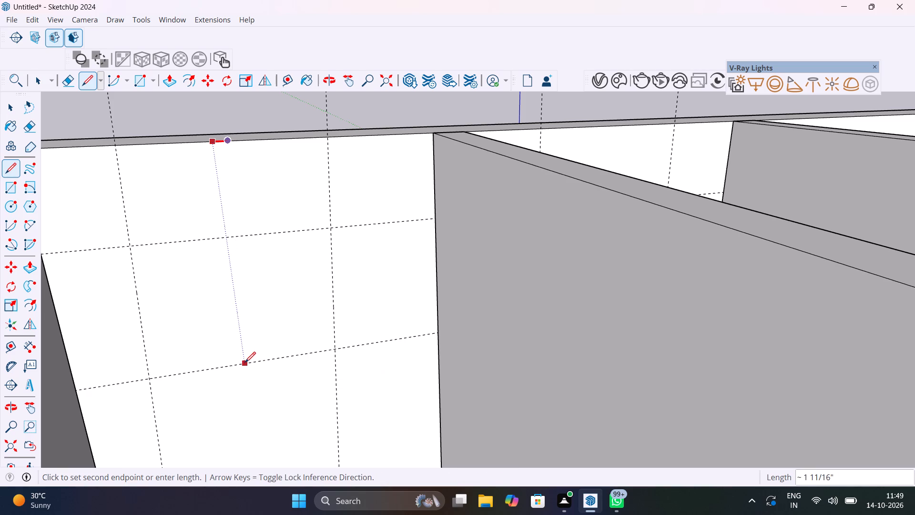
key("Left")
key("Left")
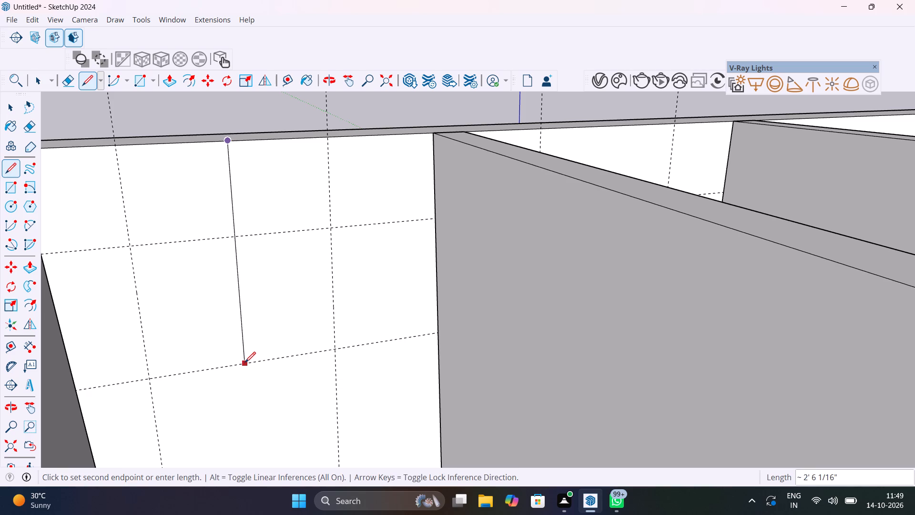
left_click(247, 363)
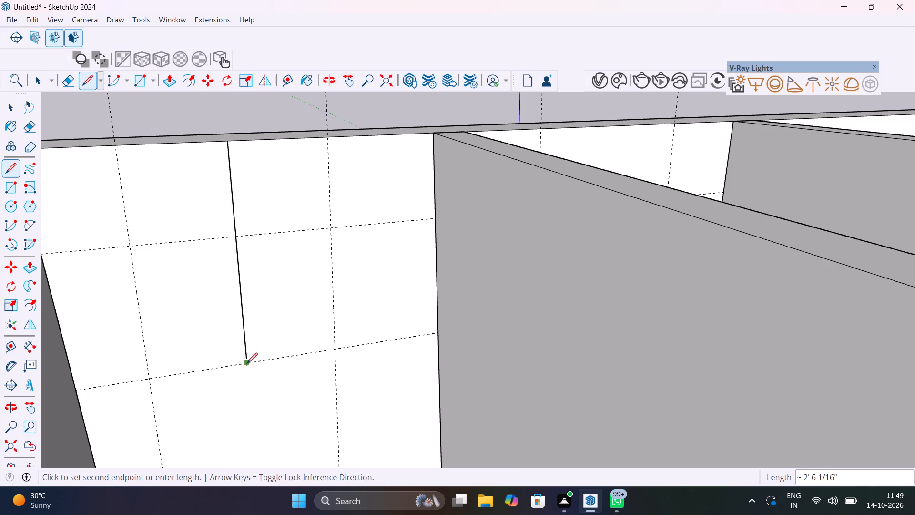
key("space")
Check the spacing from the corner room's redrawn centre line to its vertical window guides with the Dimension tool.
key("t")
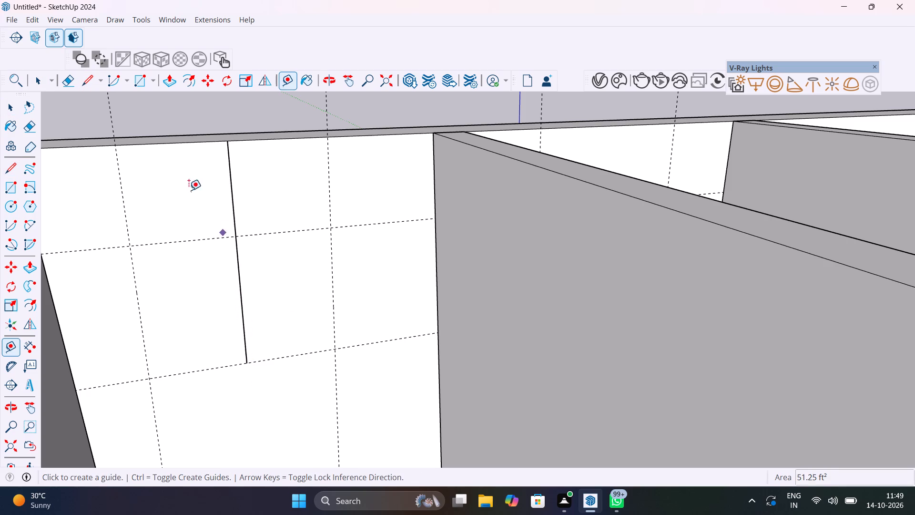
left_click(34, 340)
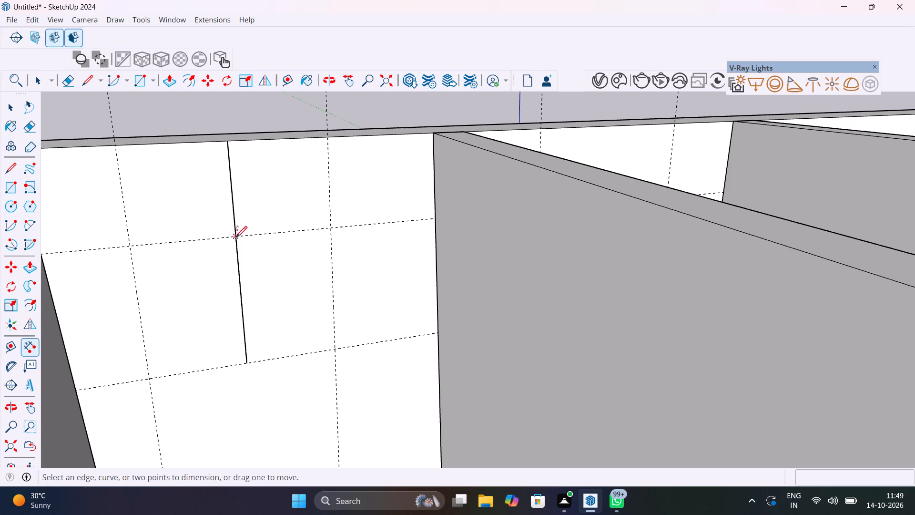
left_click(237, 237)
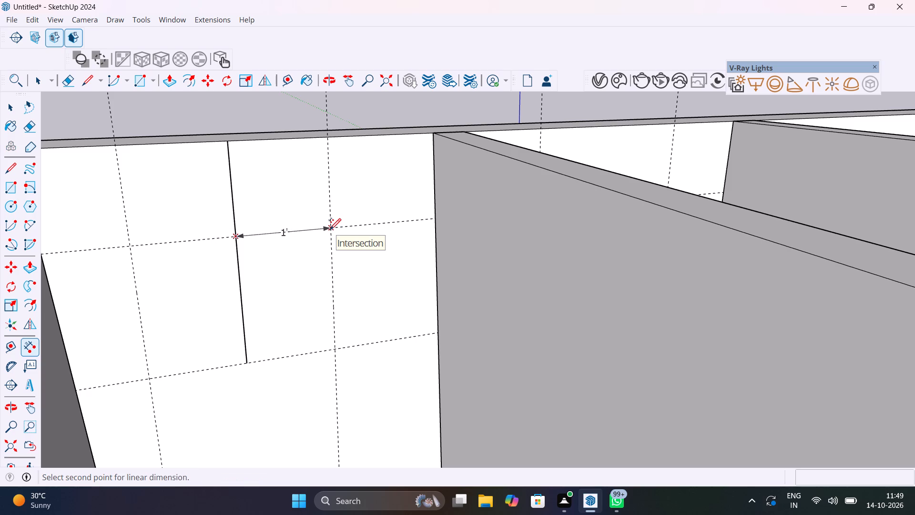
key("Escape")
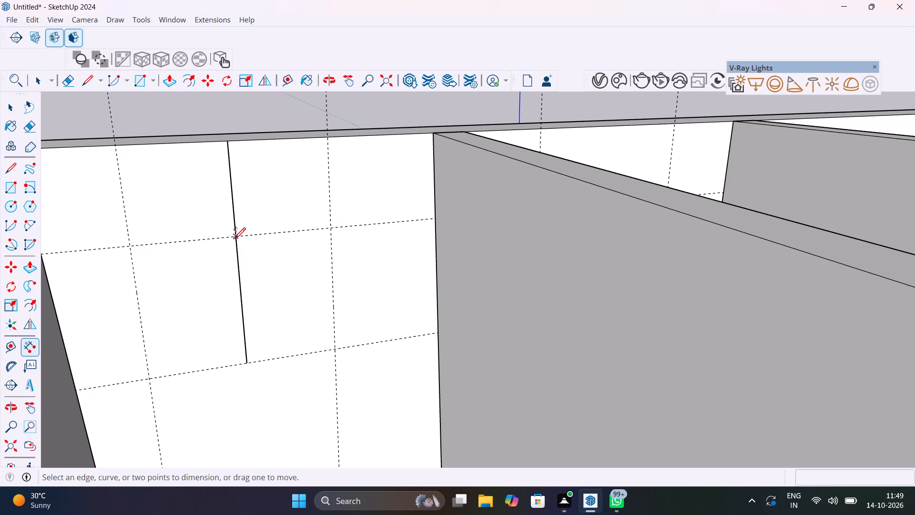
left_click(234, 238)
key("F1")
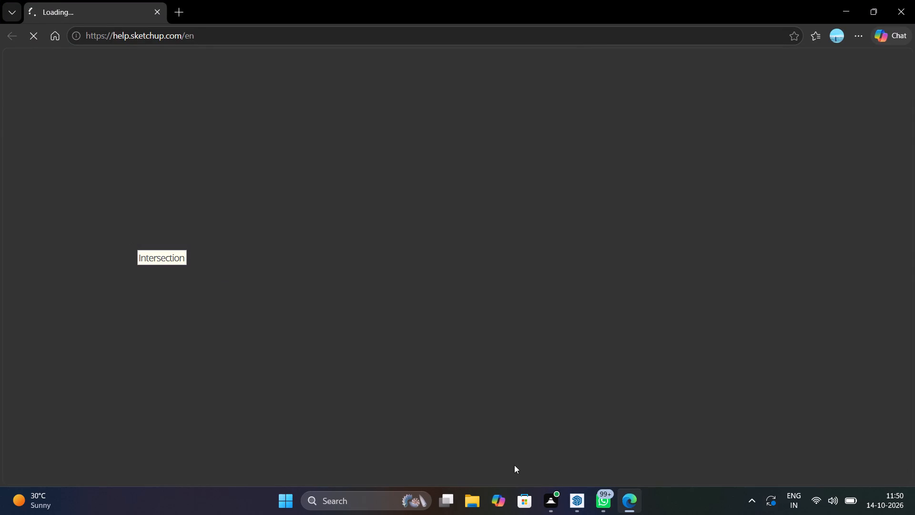
left_click(579, 504)
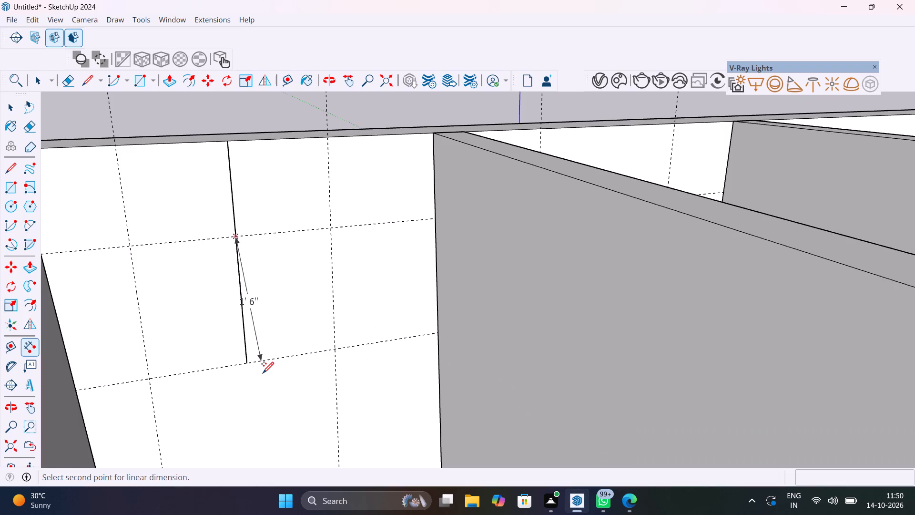
key("space")
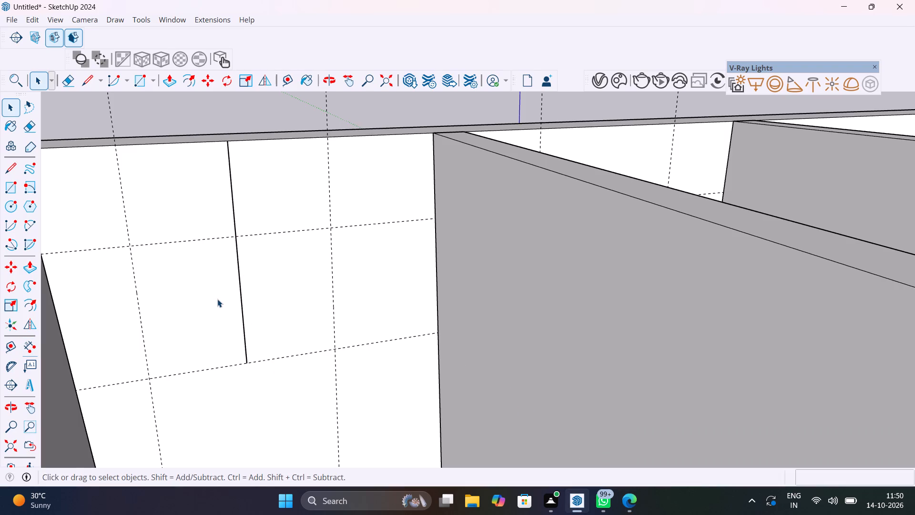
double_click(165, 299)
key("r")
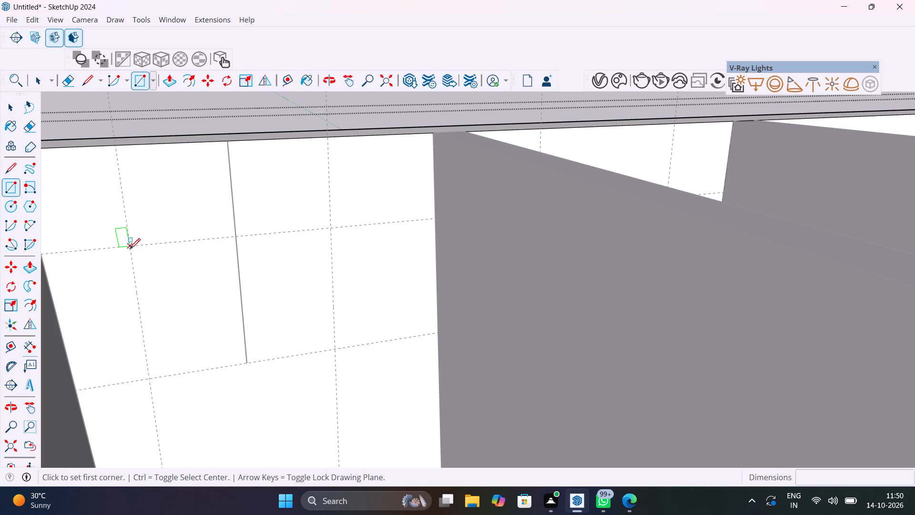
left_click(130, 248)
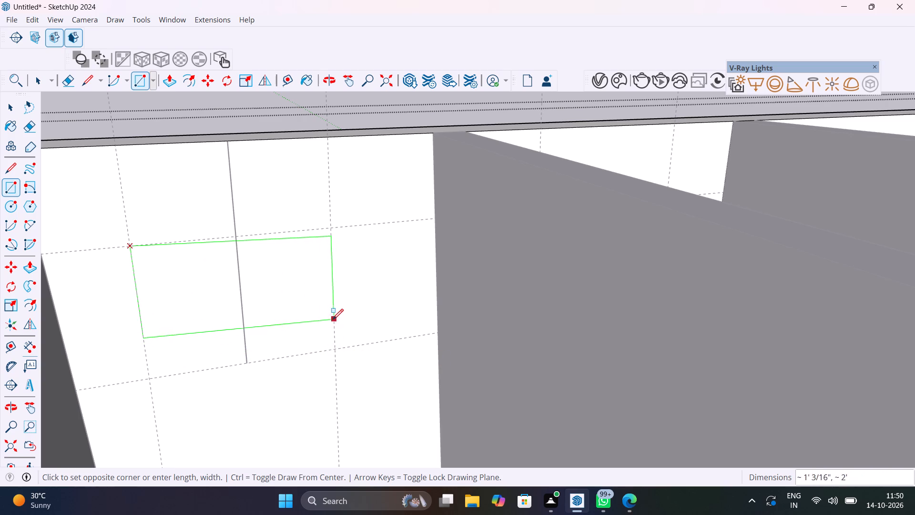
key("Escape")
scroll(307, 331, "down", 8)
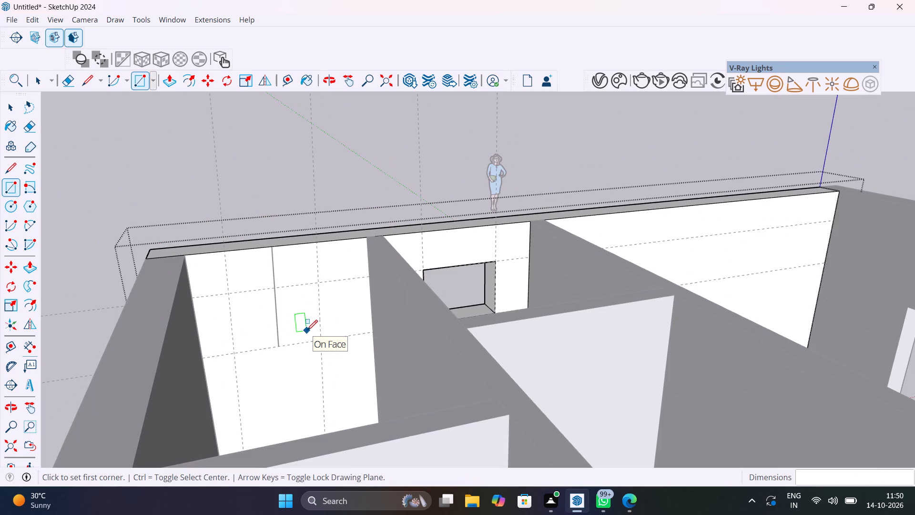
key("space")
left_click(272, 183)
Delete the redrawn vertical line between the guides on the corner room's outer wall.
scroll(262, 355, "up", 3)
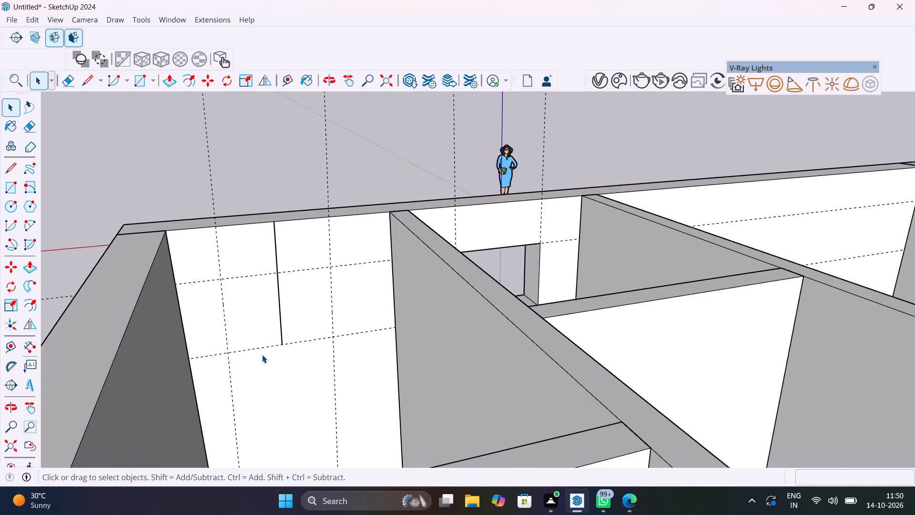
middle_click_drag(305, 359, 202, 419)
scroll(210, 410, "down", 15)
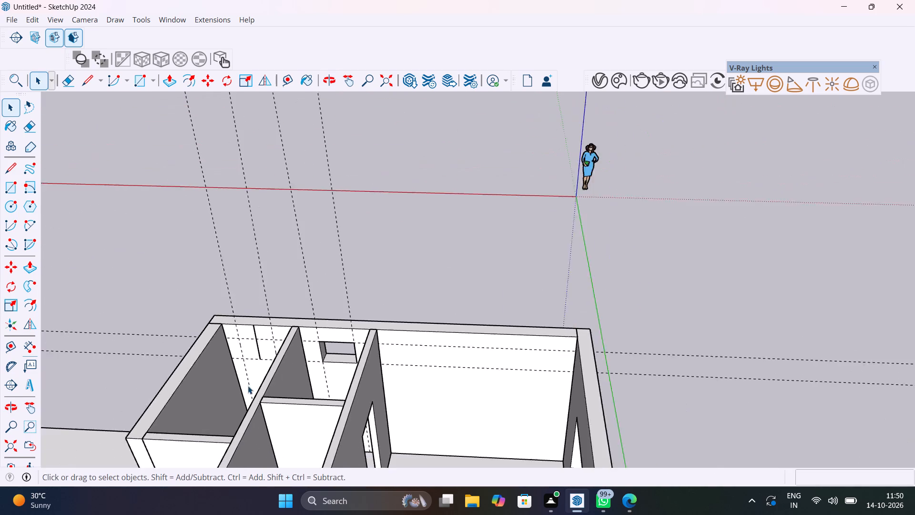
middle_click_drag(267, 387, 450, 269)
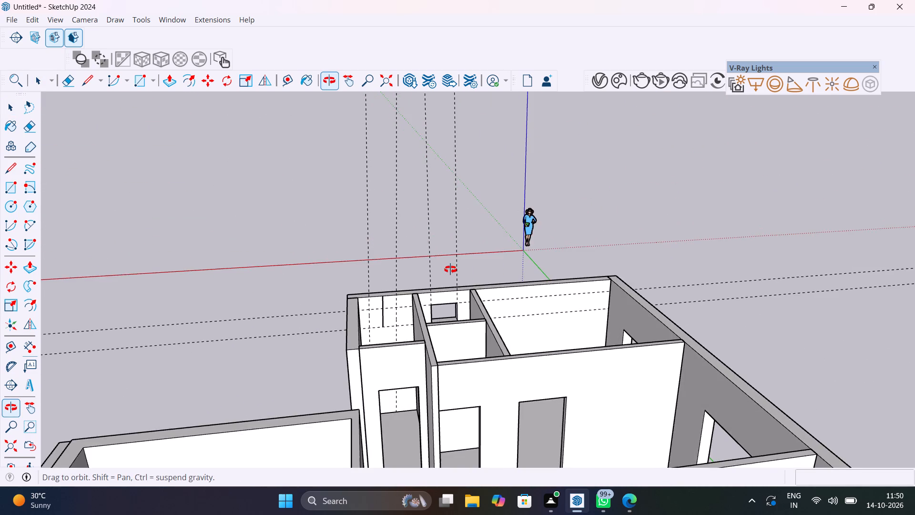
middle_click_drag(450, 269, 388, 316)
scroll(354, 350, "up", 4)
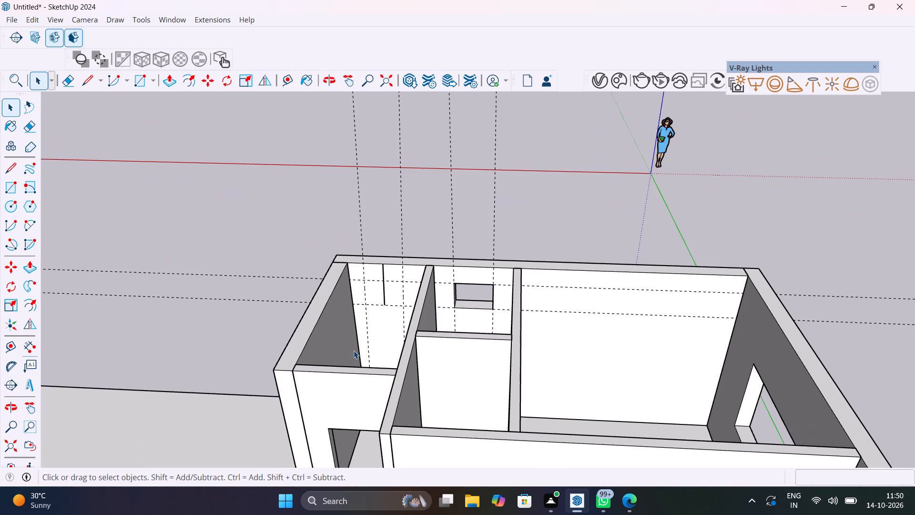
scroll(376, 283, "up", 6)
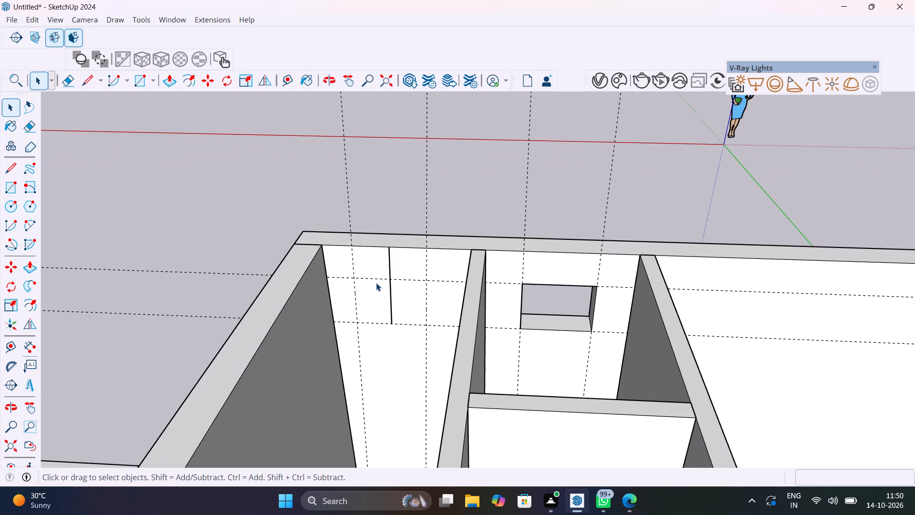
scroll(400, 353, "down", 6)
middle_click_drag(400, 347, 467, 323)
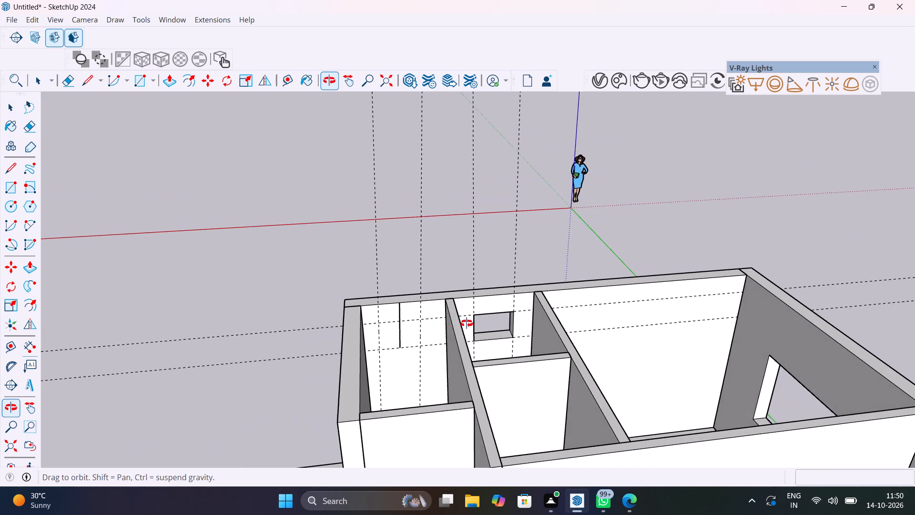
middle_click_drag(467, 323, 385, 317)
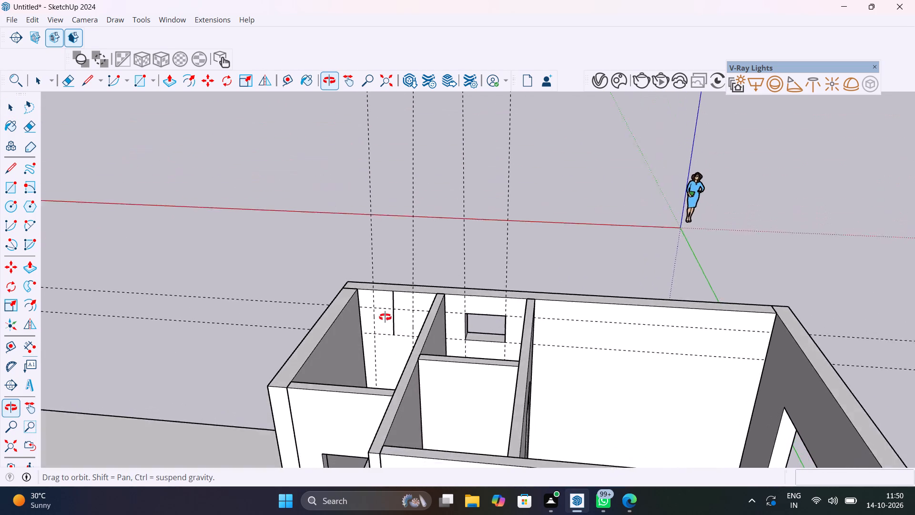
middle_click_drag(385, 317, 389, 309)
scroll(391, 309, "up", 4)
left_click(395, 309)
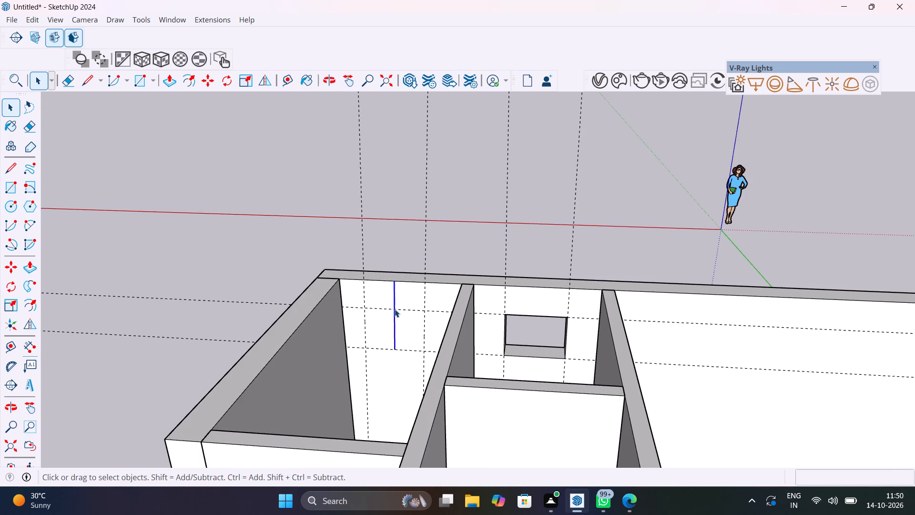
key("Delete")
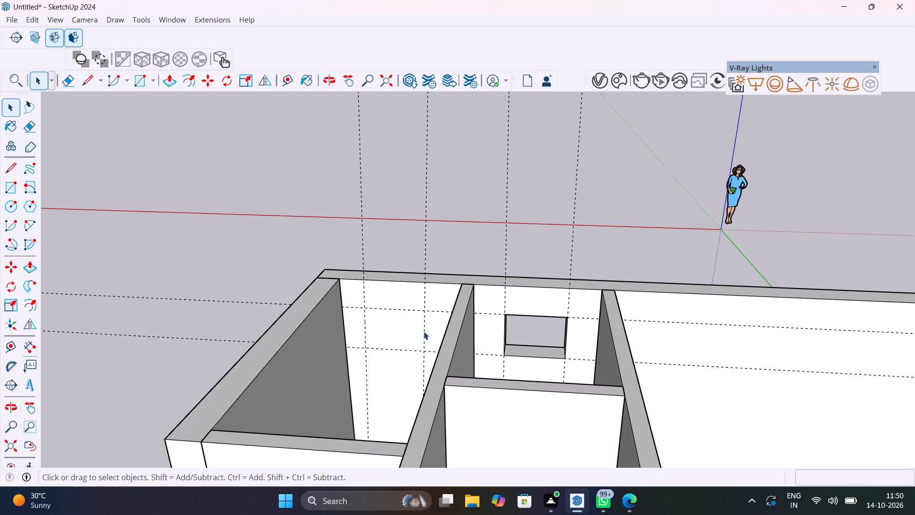
Delete the two vertical window guides on the corner room's outer wall.
left_click(424, 331)
key("Delete")
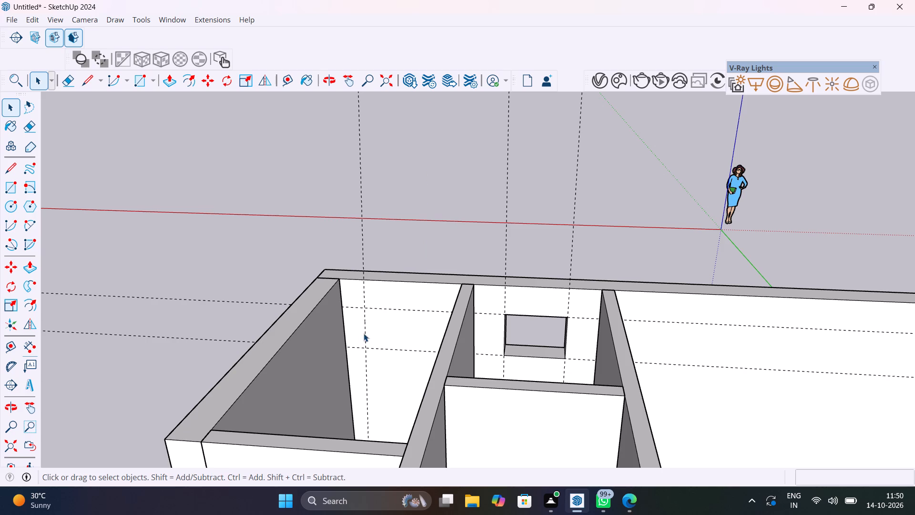
left_click(364, 333)
key("Delete")
Examine the corner room and its outer wall from inside and outside the house.
scroll(378, 369, "down", 5)
middle_click_drag(384, 371, 477, 511)
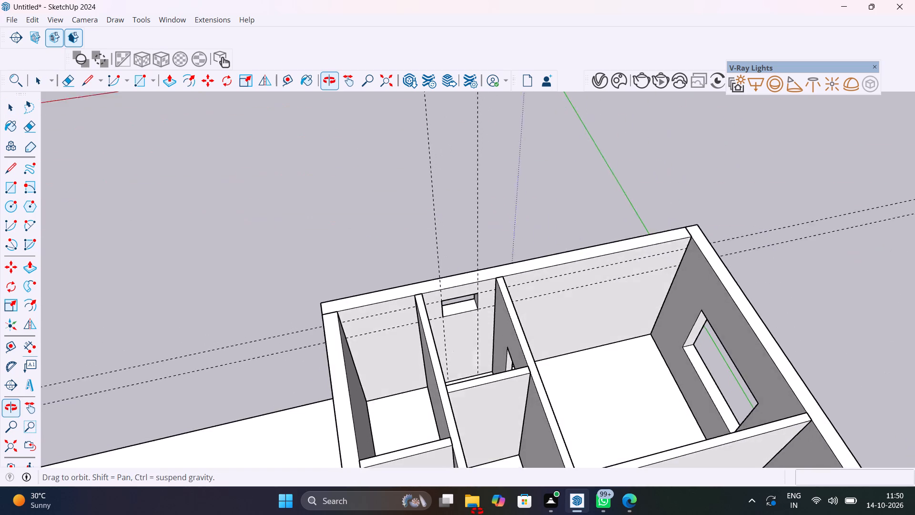
middle_click_drag(477, 511, 544, 422)
scroll(291, 368, "down", 6)
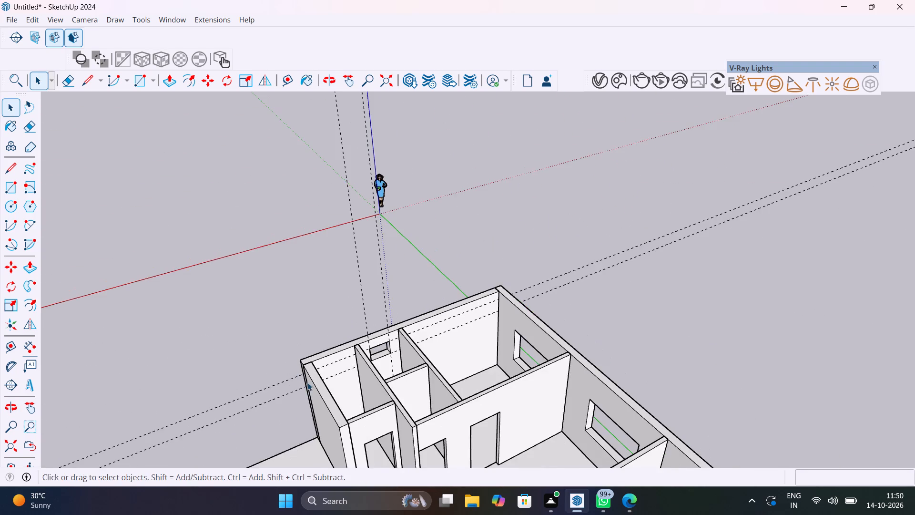
middle_click_drag(307, 382, 489, 370)
scroll(307, 382, "down", 1)
scroll(365, 397, "up", 1)
middle_click_drag(392, 398, 636, 369)
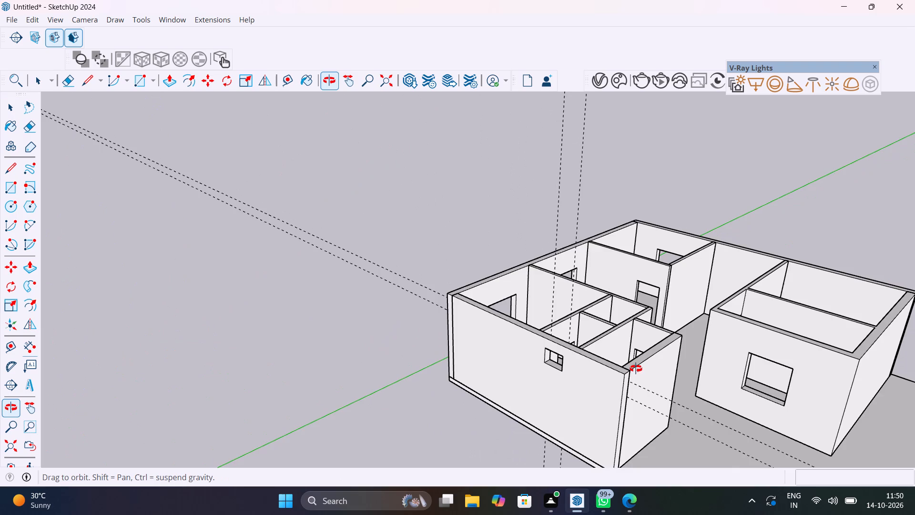
middle_click_drag(636, 369, 22, 405)
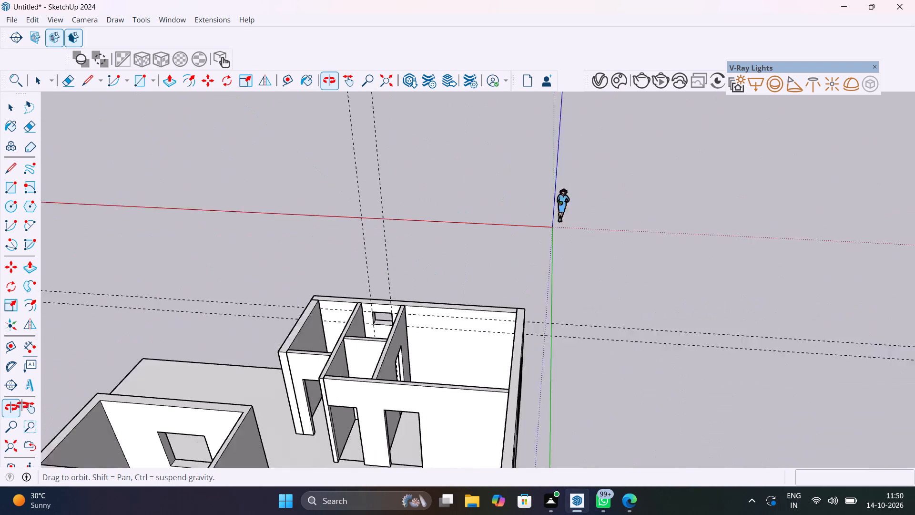
middle_click_drag(22, 405, 11, 406)
scroll(332, 306, "up", 15)
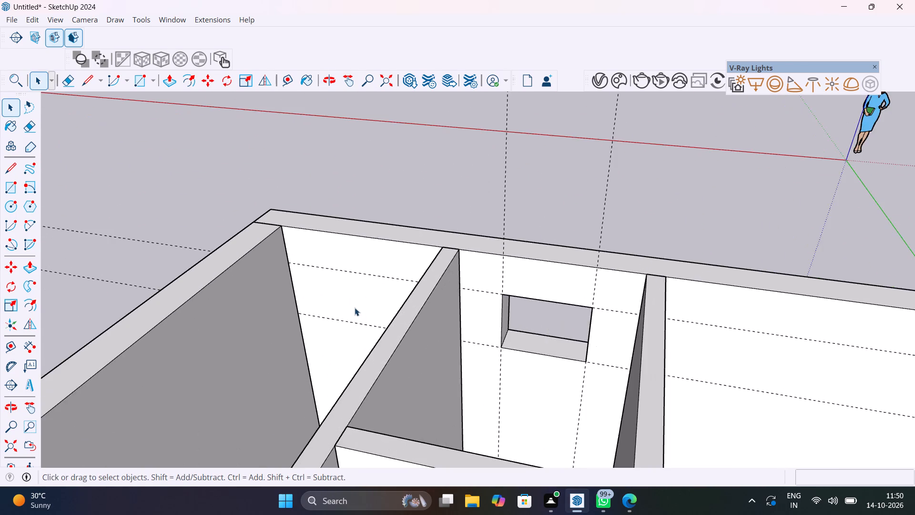
middle_click_drag(355, 308, 457, 359)
scroll(362, 296, "down", 8)
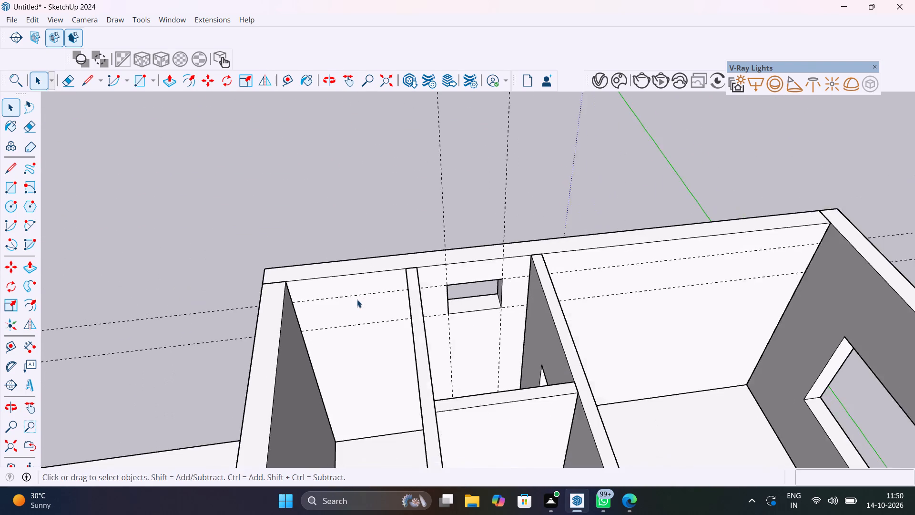
scroll(357, 299, "down", 5)
scroll(356, 354, "up", 5)
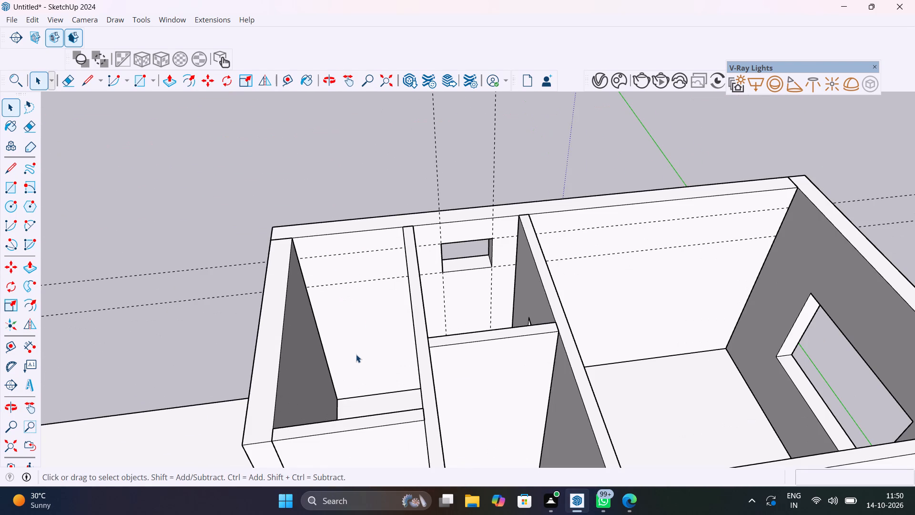
middle_click_drag(356, 354, 425, 260)
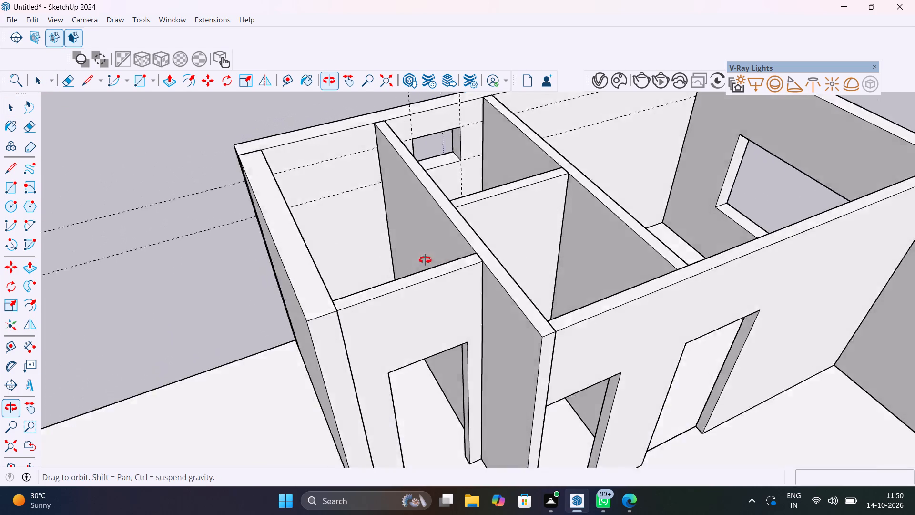
middle_click_drag(425, 260, 382, 255)
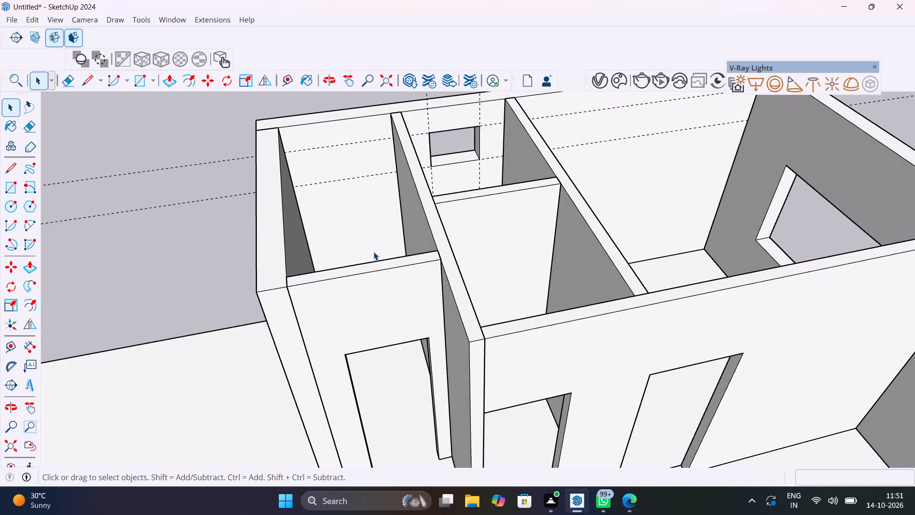
Check the horizontal guides' spacing and their drop from the corner room's wall top with the Dimension tool.
scroll(380, 144, "up", 5)
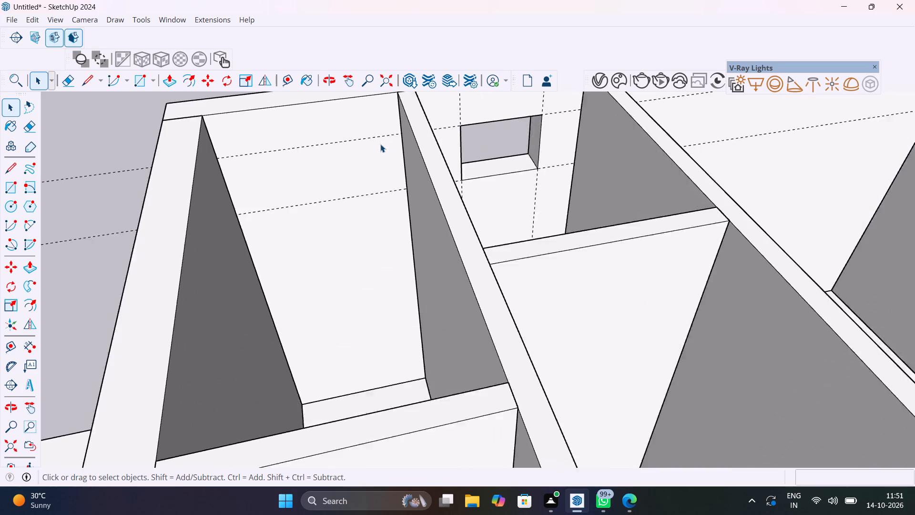
scroll(380, 144, "up", 2)
scroll(366, 181, "down", 7)
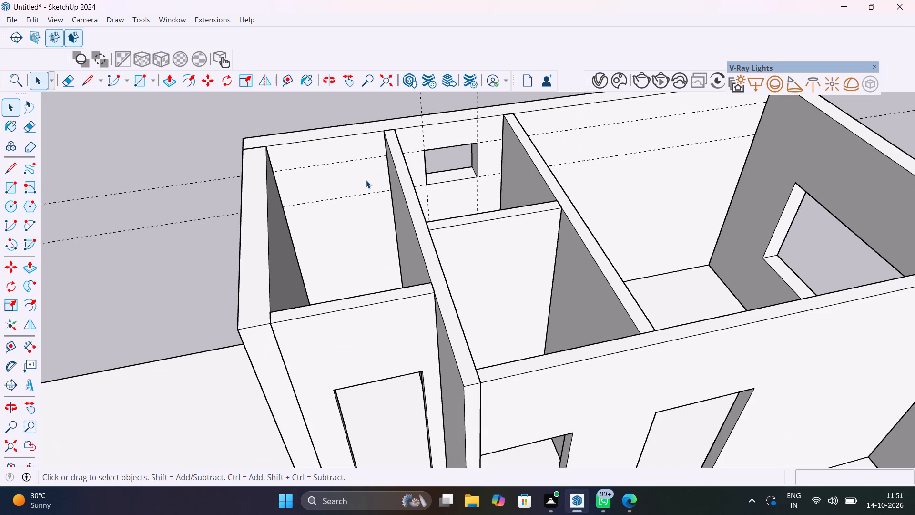
scroll(280, 165, "up", 6)
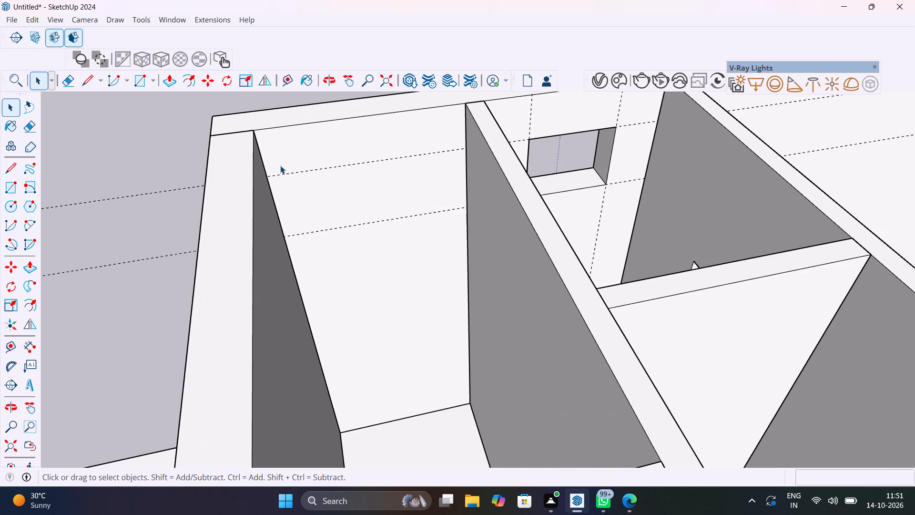
left_click(35, 349)
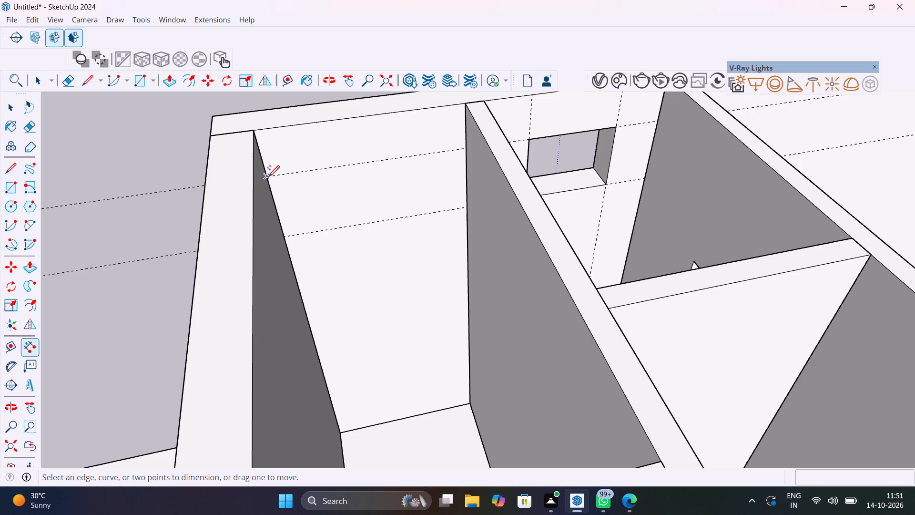
left_click(268, 176)
left_click(256, 130)
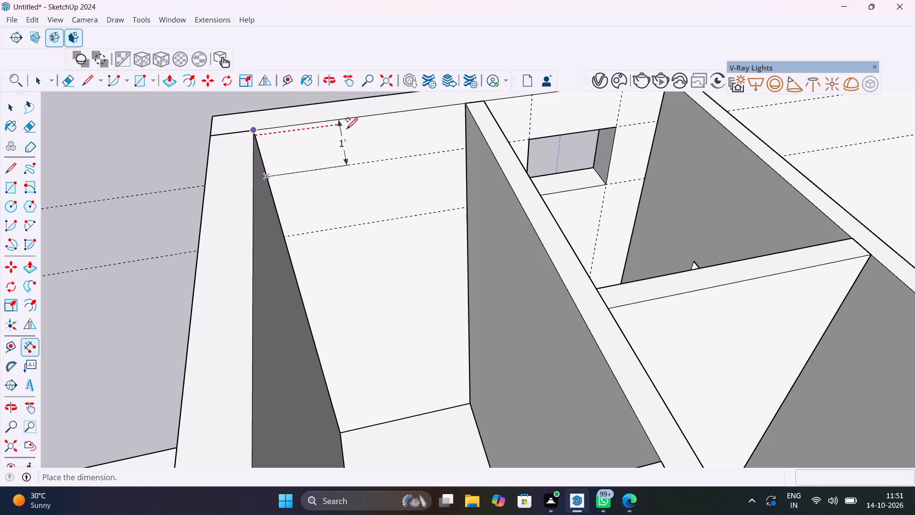
key("Escape")
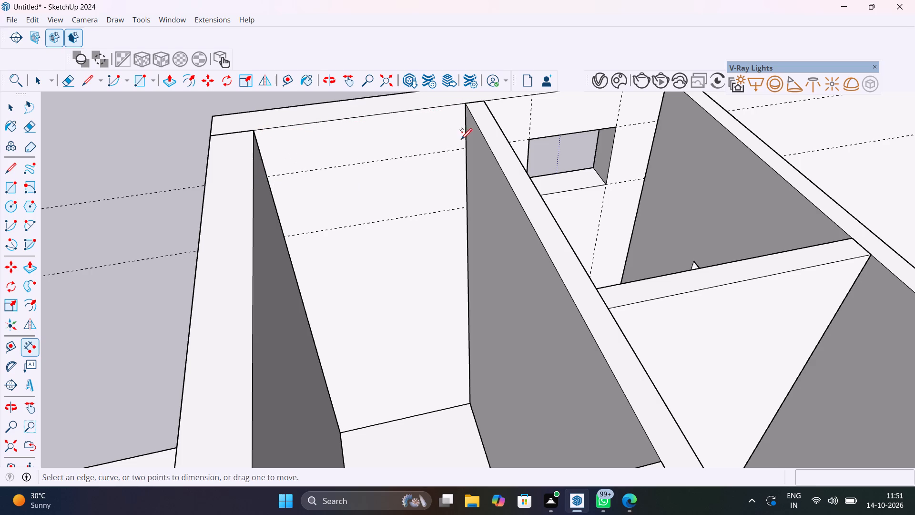
left_click(464, 149)
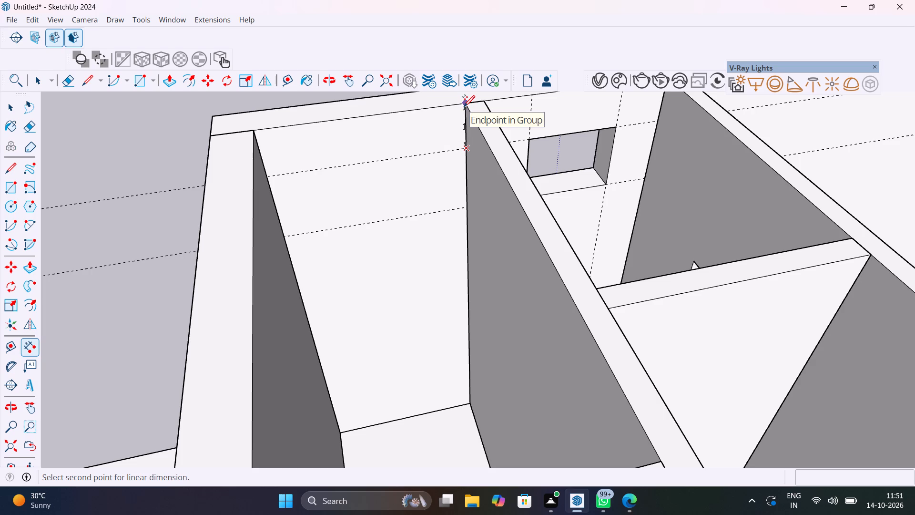
key("Escape")
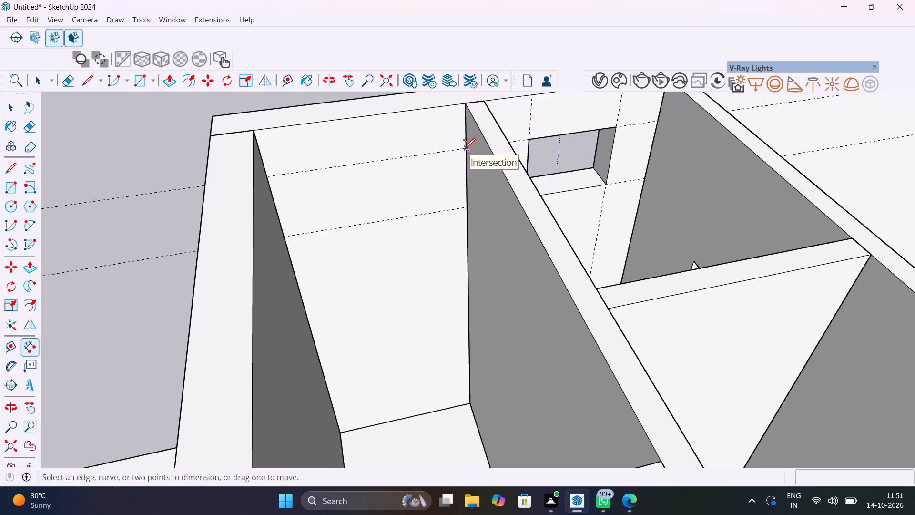
left_click(464, 148)
left_click(467, 206)
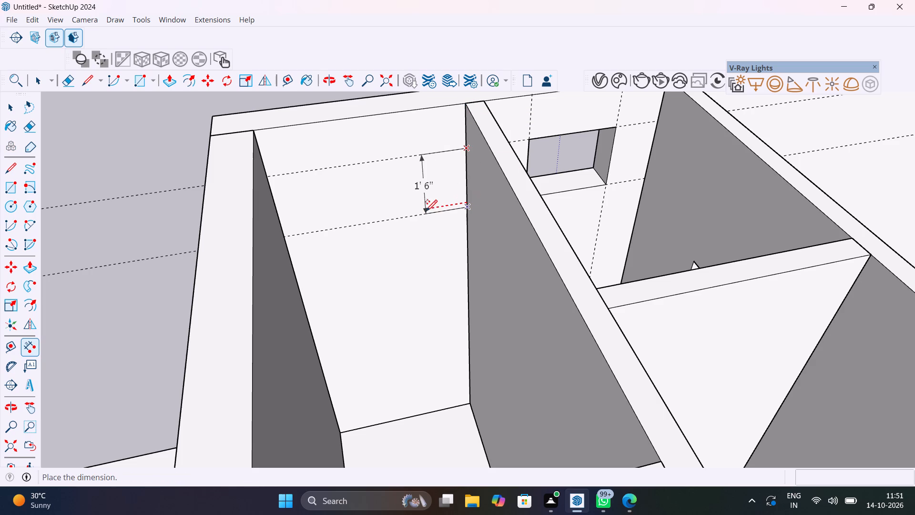
key("Escape")
left_click(270, 177)
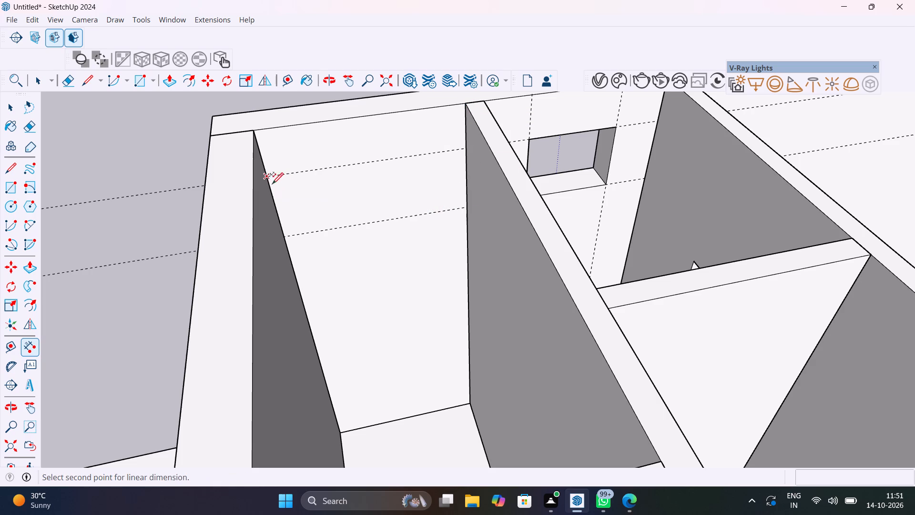
left_click(288, 238)
key("Escape")
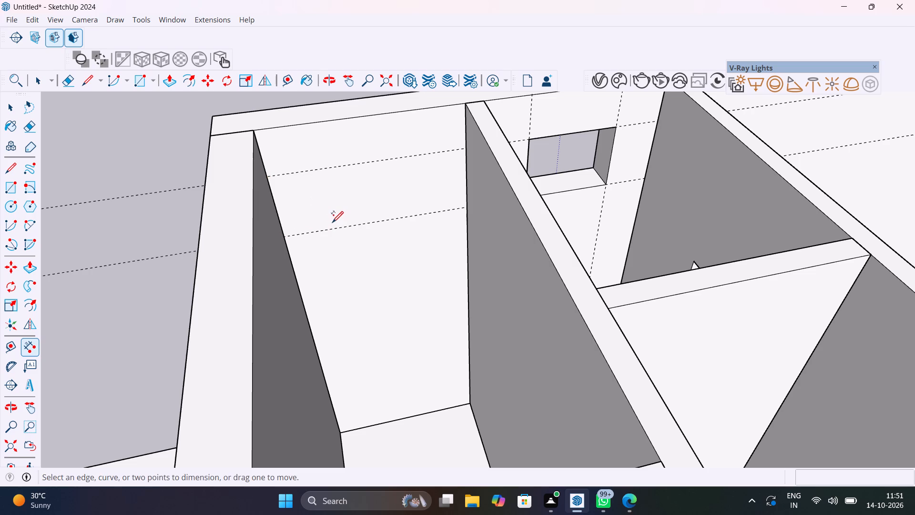
key("space")
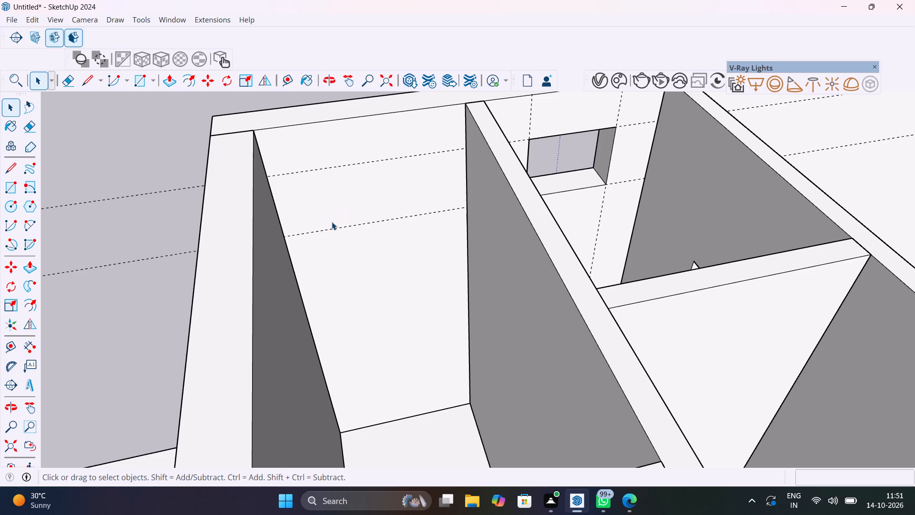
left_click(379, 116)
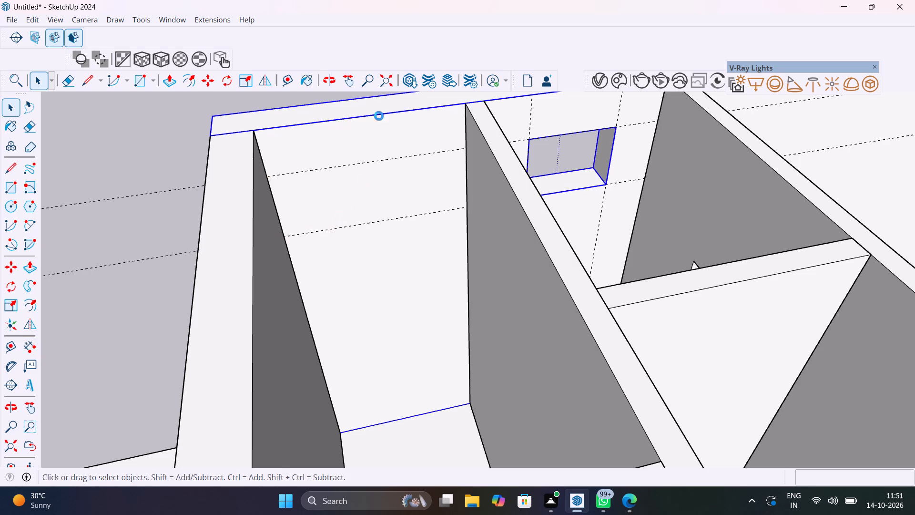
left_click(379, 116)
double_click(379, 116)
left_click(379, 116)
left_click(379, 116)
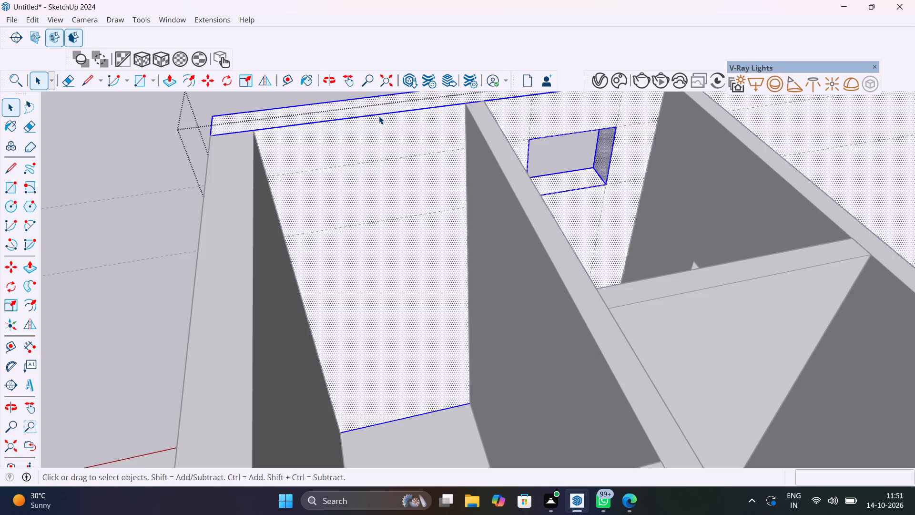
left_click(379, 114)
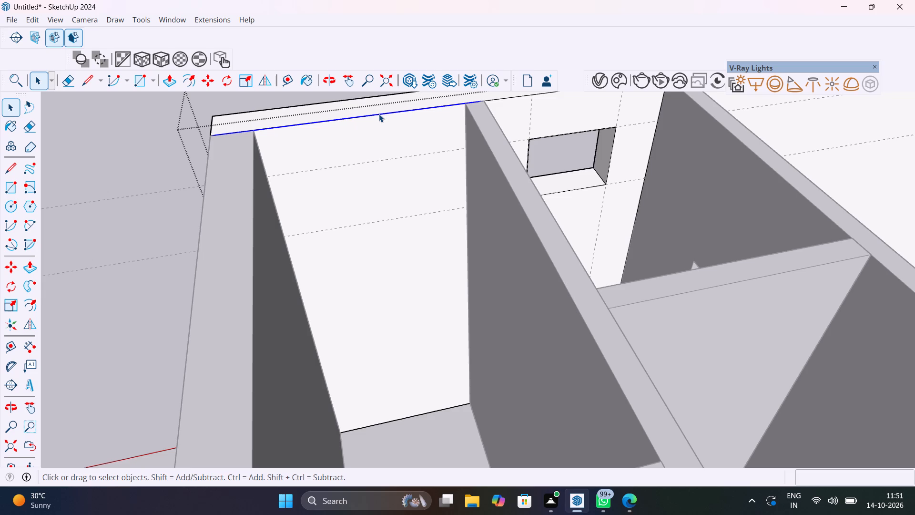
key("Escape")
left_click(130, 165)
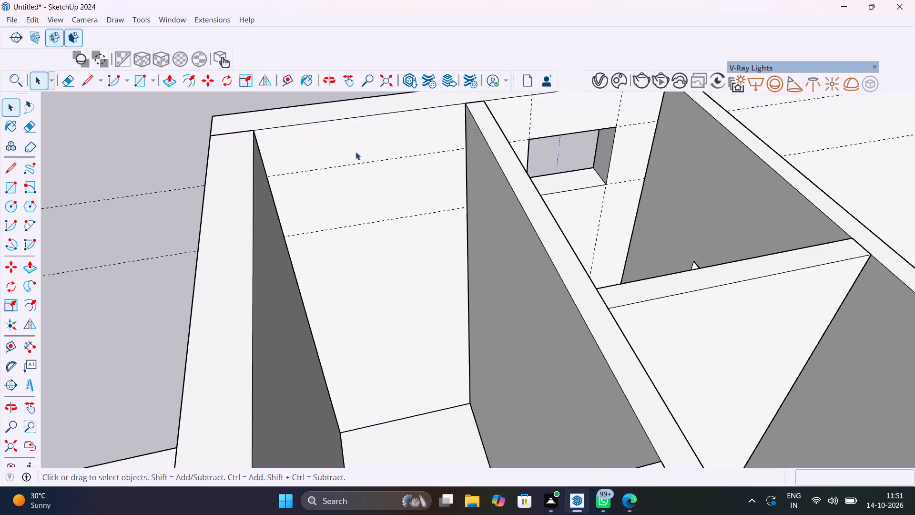
Draw a vertical line about 2'6" long from the top edge near the middle of the corner room's outer wall to the lower horizontal guide.
key("l")
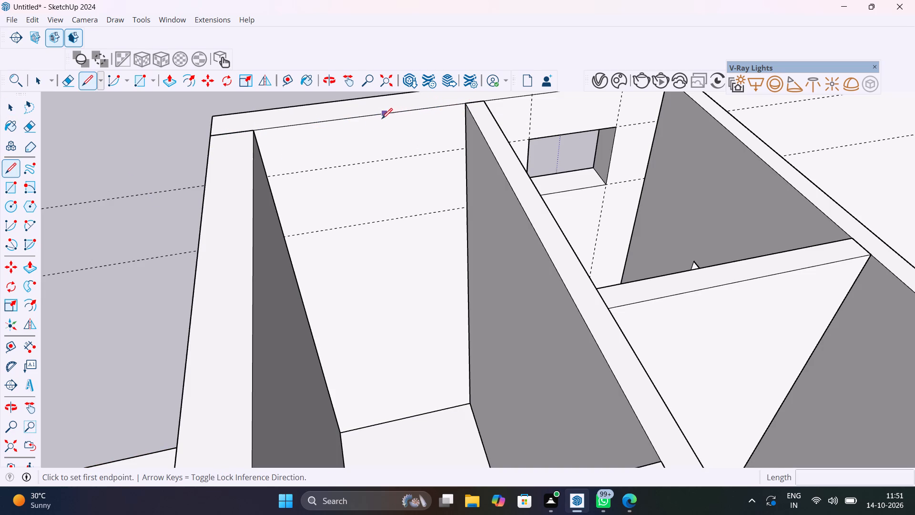
left_click(357, 119)
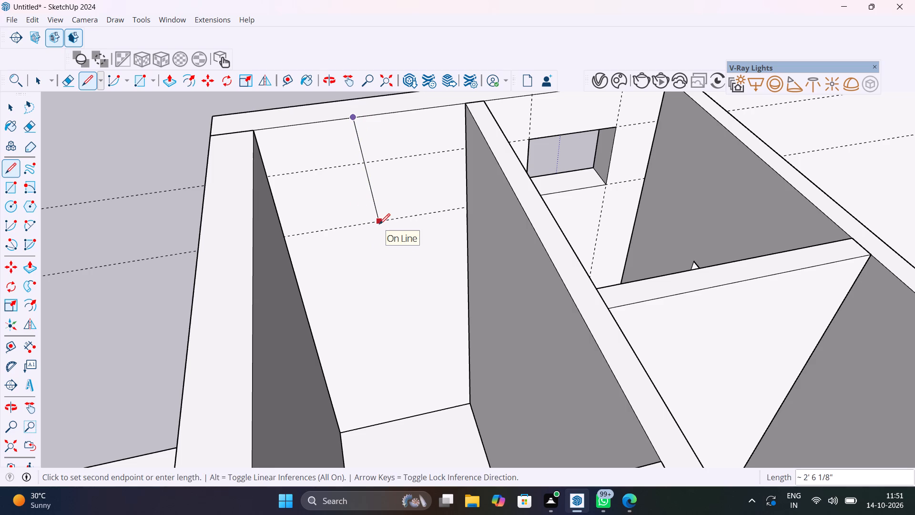
left_click(371, 225)
scroll(372, 165, "up", 3)
key("space")
Place vertical guides 1' to each side of the new line on the corner room's outer wall.
key("t")
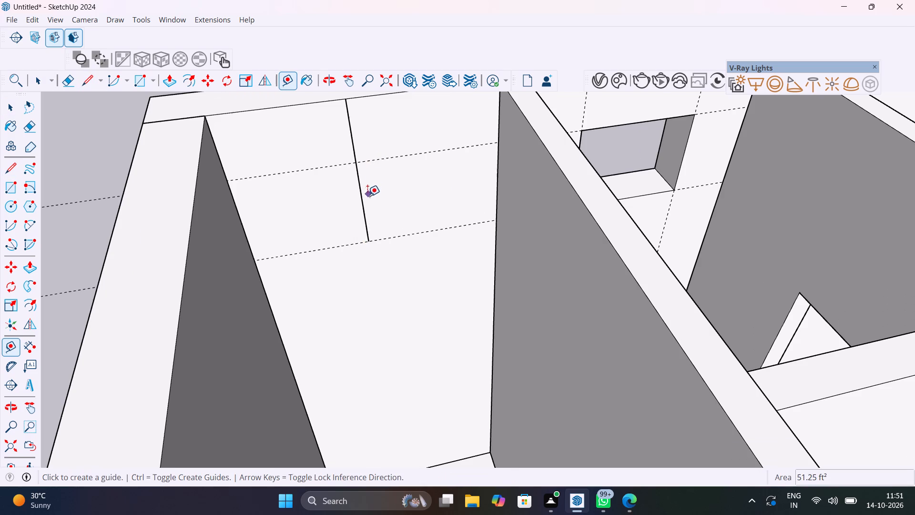
left_click(364, 205)
type("1'")
key("Return")
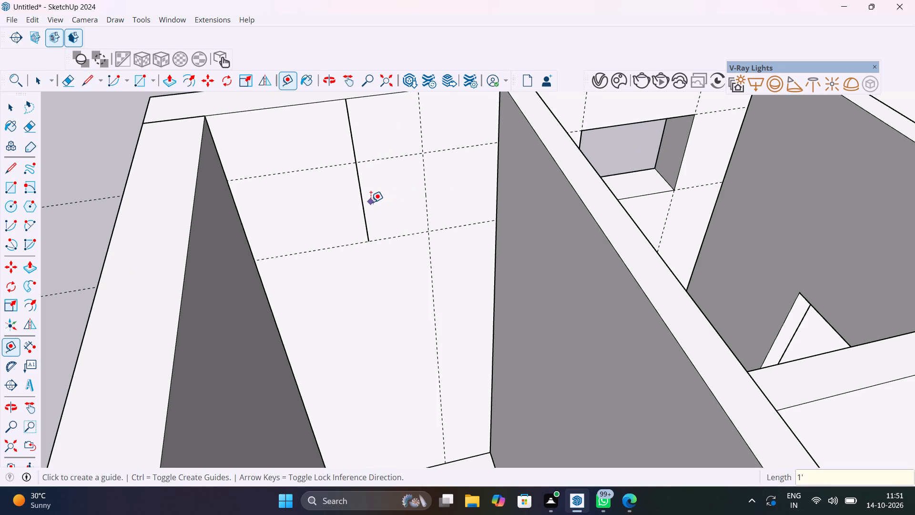
left_click(366, 210)
type("1'")
key("Return")
key("space")
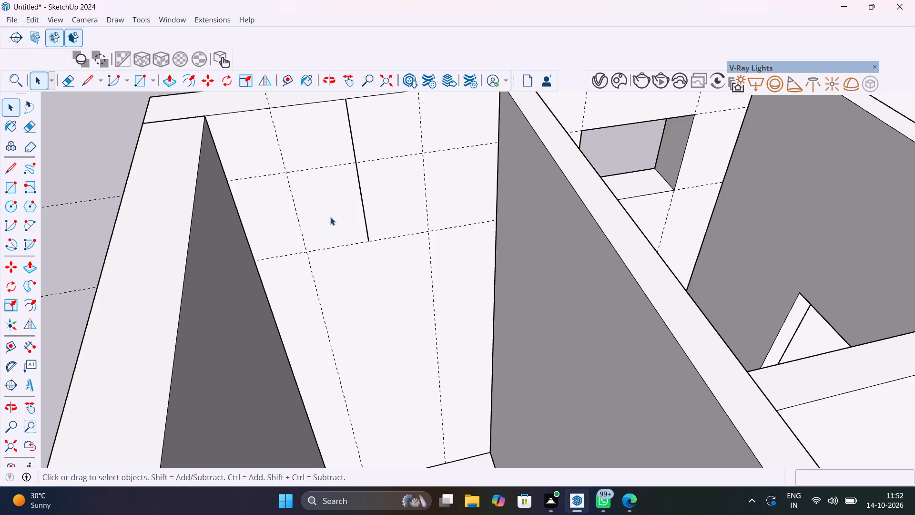
Open the outer wall group and draw a 1'6" by 2' rectangle between the corner room's guide intersections.
double_click(330, 217)
key("r")
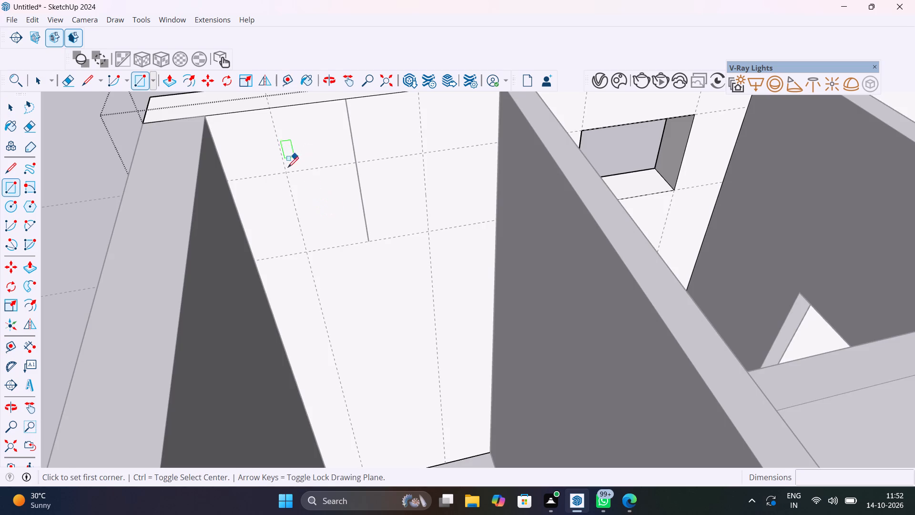
left_click(286, 174)
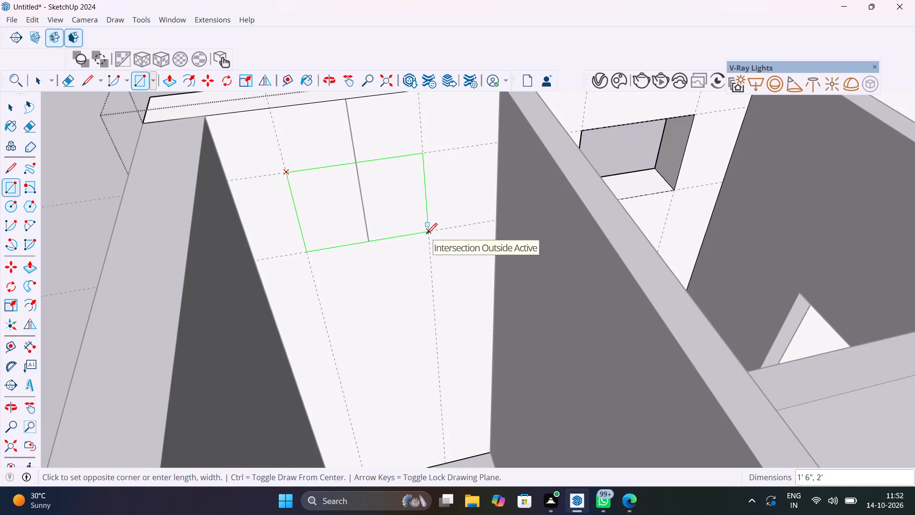
left_click(427, 234)
key("space")
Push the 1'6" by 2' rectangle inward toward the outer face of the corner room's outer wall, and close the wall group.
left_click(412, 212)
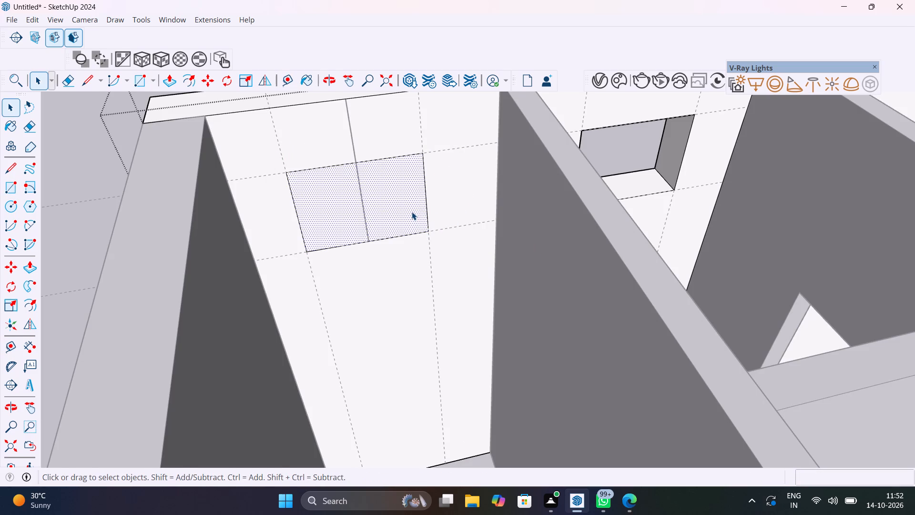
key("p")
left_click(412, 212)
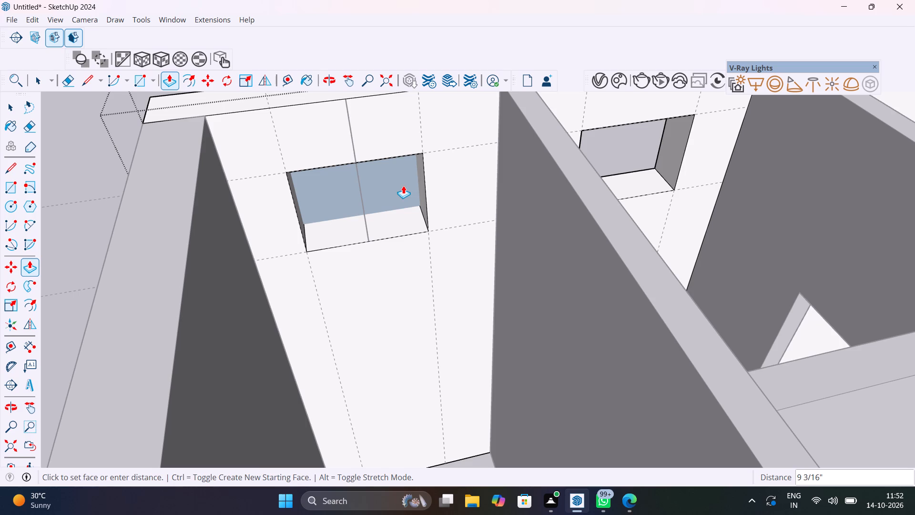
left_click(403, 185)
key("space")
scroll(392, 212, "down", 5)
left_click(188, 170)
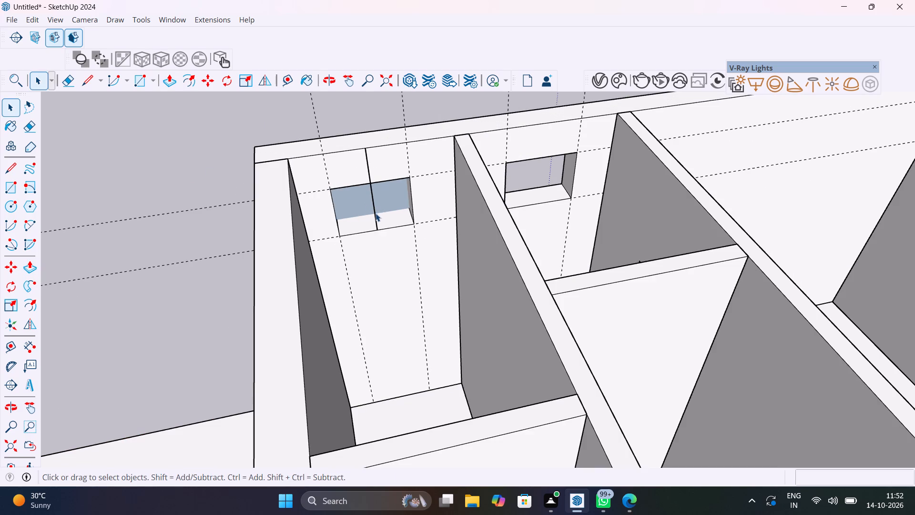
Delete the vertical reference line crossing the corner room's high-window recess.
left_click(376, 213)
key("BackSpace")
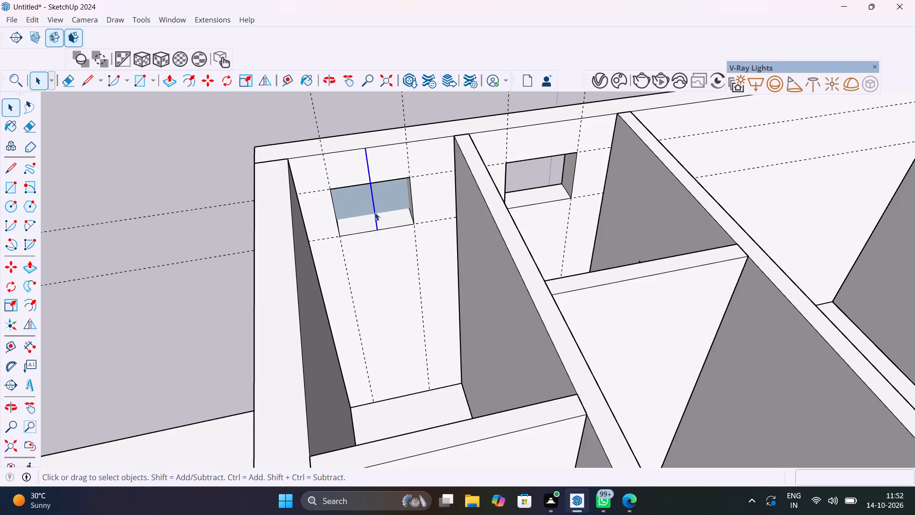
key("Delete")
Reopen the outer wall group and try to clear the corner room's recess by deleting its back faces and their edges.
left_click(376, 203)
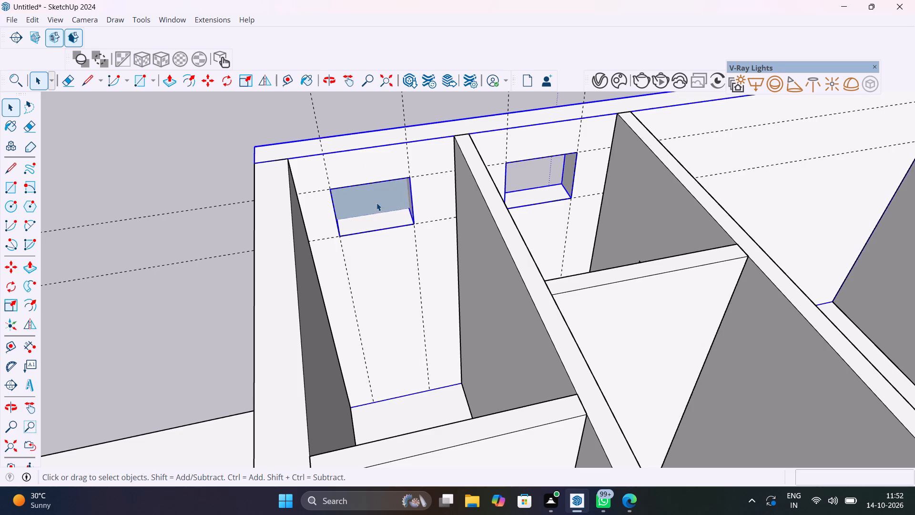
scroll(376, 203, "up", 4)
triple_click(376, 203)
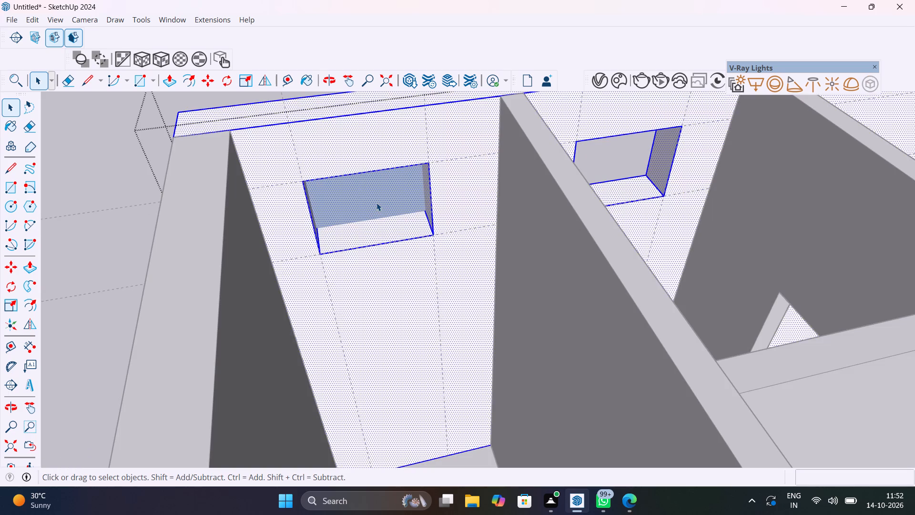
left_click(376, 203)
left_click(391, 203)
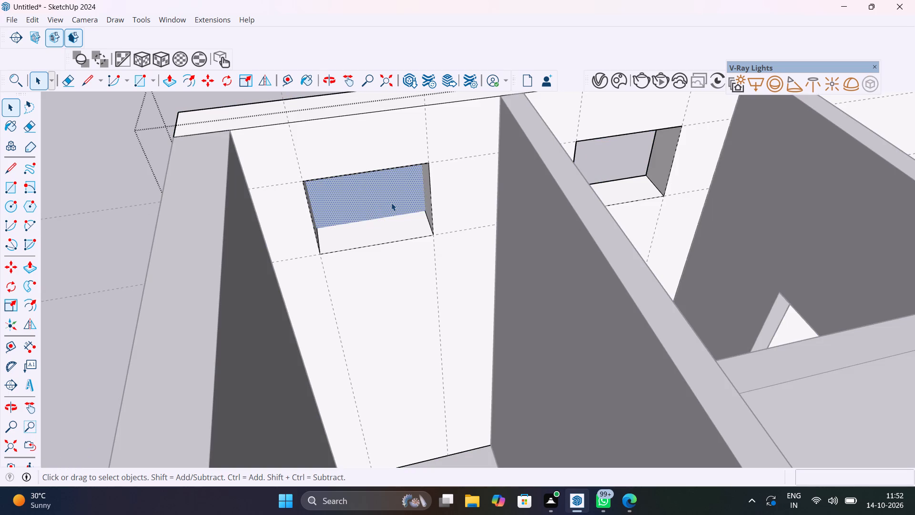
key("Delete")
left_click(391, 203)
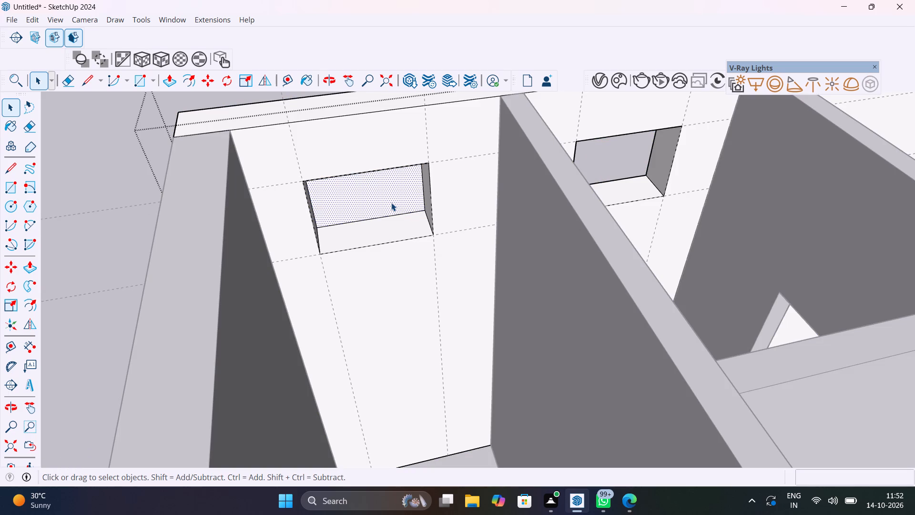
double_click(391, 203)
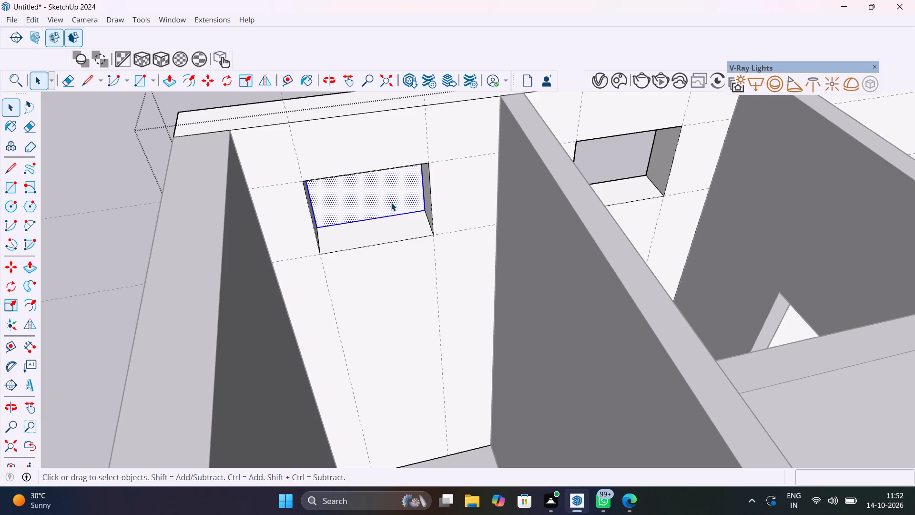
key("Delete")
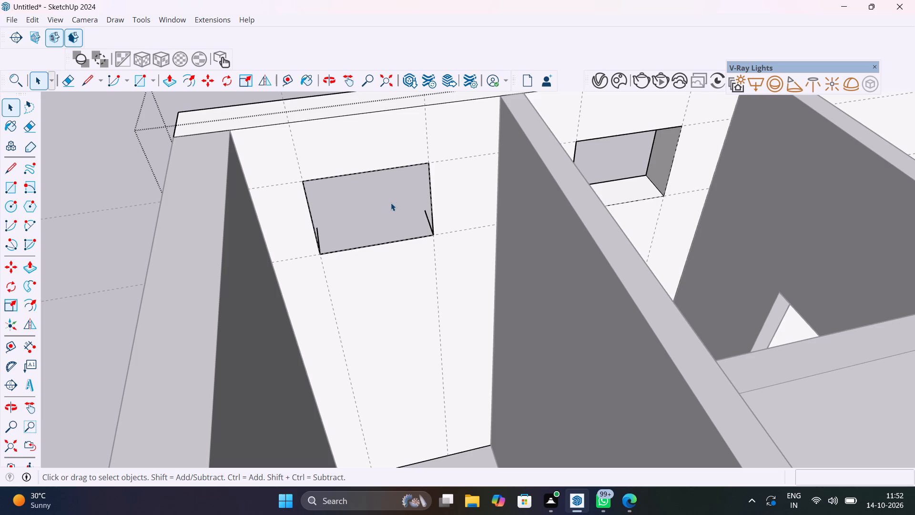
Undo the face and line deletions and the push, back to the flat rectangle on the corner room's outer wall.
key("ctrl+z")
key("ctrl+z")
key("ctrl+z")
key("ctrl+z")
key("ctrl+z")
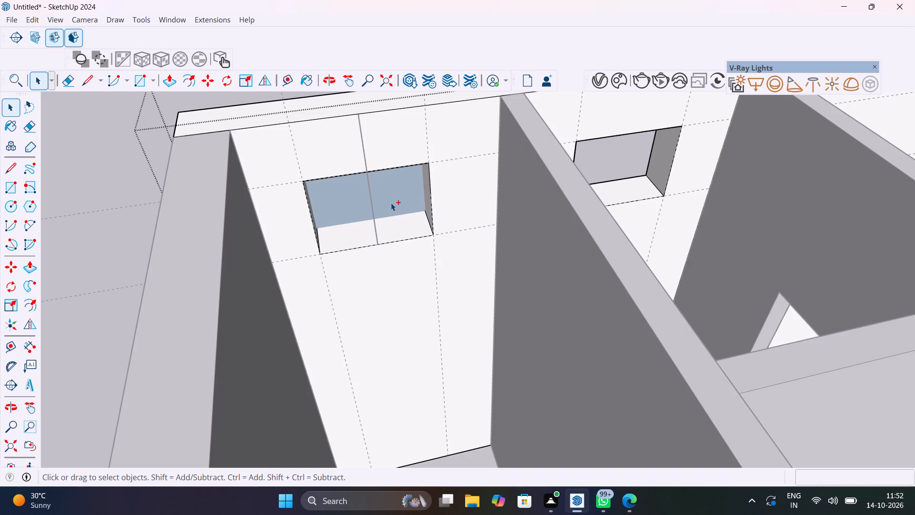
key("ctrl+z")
Push the rectangle fully through the corner room's outer wall to cut the high-window opening, and close the wall group.
left_click(393, 204)
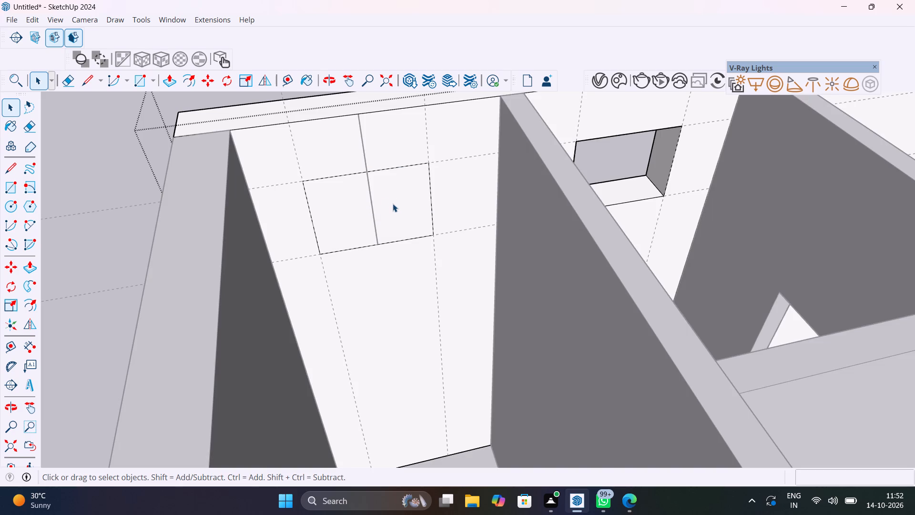
key("p")
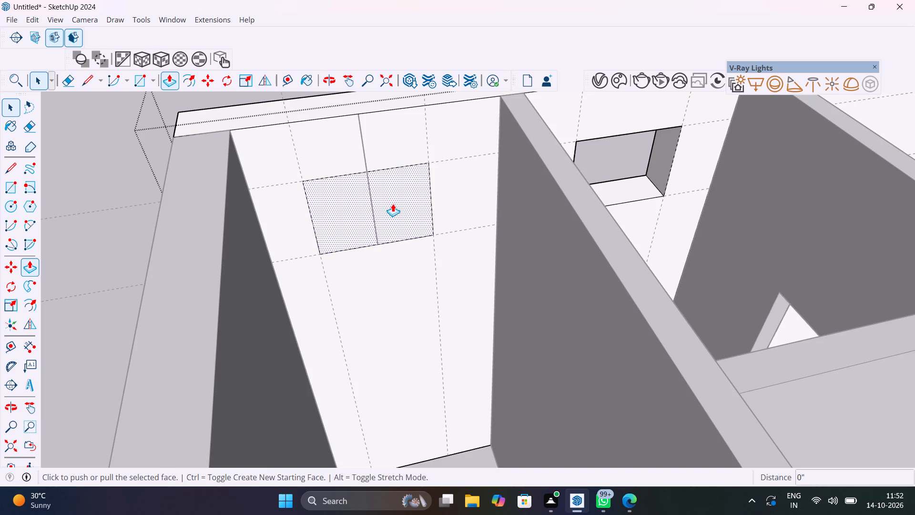
left_click(393, 204)
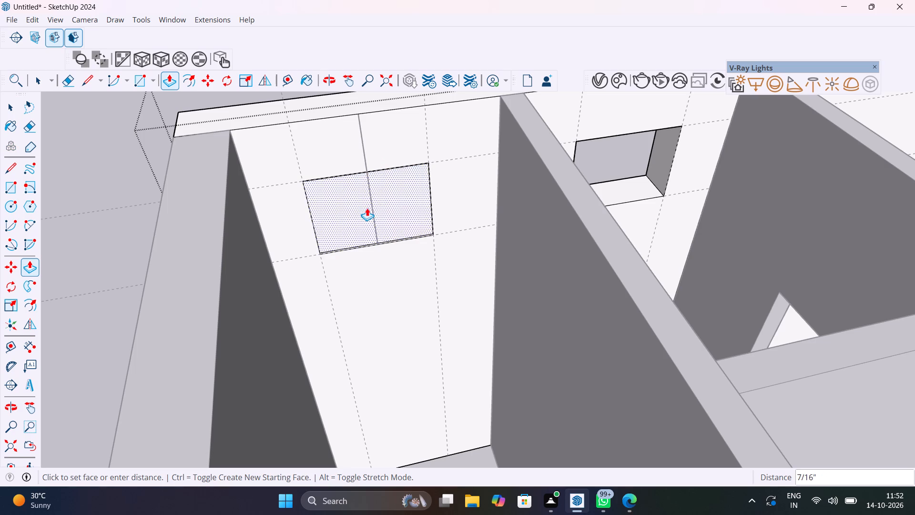
scroll(361, 180, "up", 5)
left_click(361, 180)
scroll(382, 244, "down", 3)
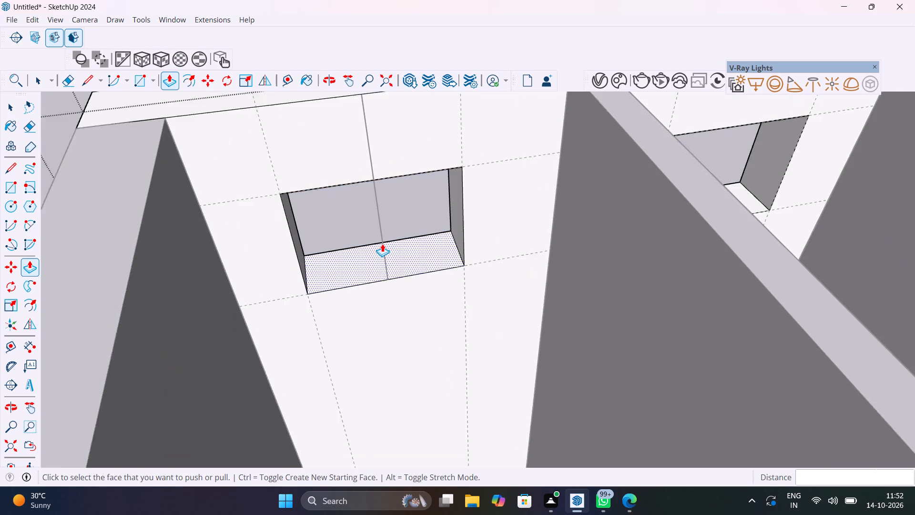
key("space")
left_click(60, 204)
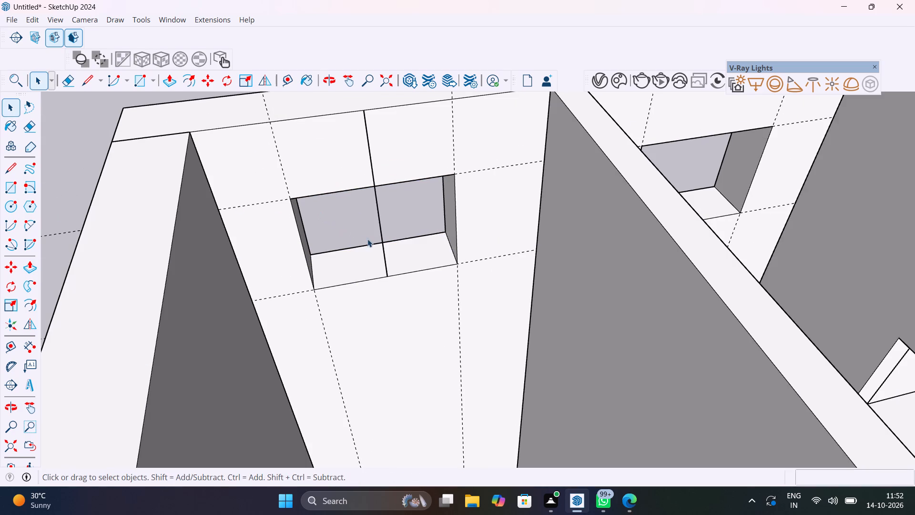
Delete the vertical reference line crossing the corner room's new high-window opening.
left_click(381, 242)
key("Delete")
Delete all the construction guides from the model.
scroll(379, 241, "down", 14)
scroll(313, 240, "down", 7)
middle_click_drag(309, 273, 553, 237)
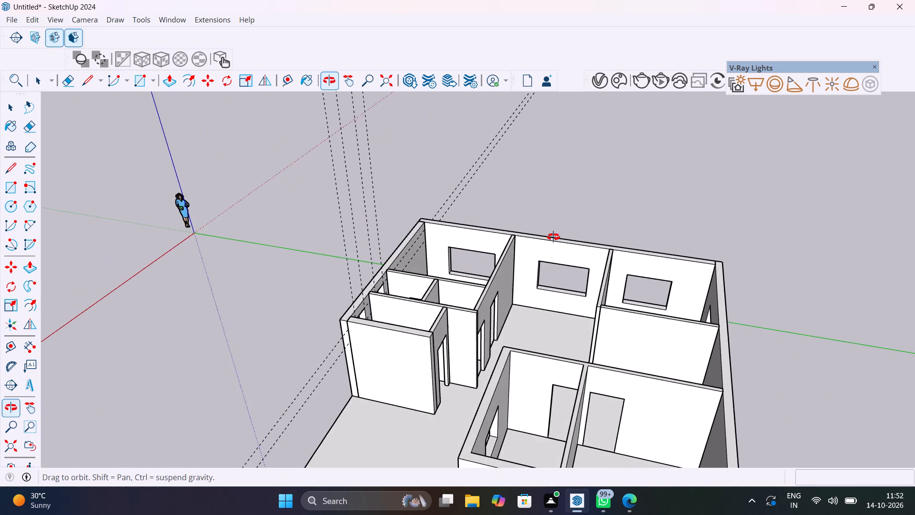
middle_click_drag(553, 237, 392, 230)
scroll(273, 296, "down", 15)
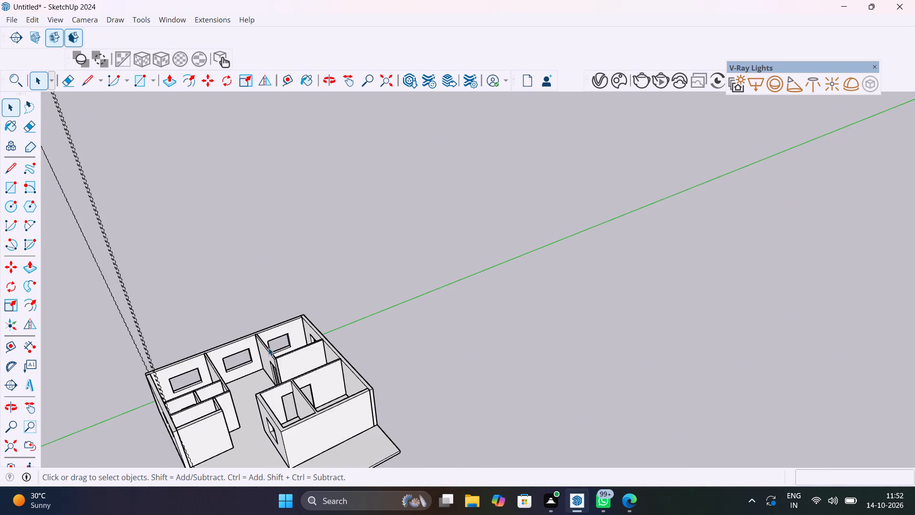
middle_click_drag(268, 348, 449, 236, "shift")
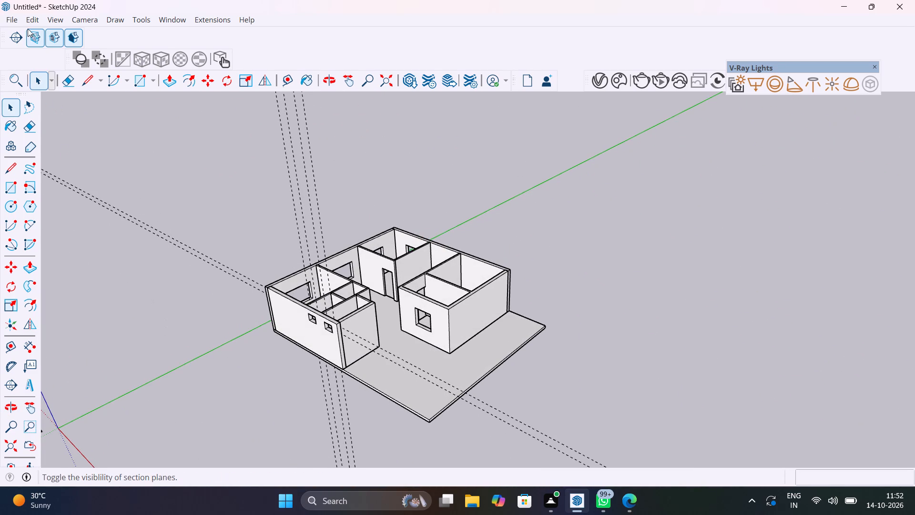
left_click(33, 20)
left_click(104, 143)
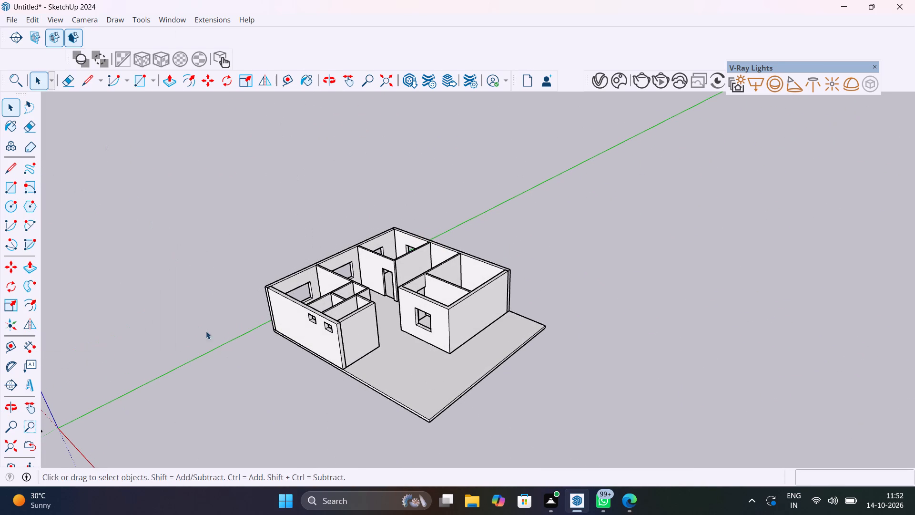
Examine the whole house from above and from several sides, checking the openings, walls and slab extent.
middle_click_drag(260, 340, 254, 349, "shift")
scroll(254, 349, "up", 1)
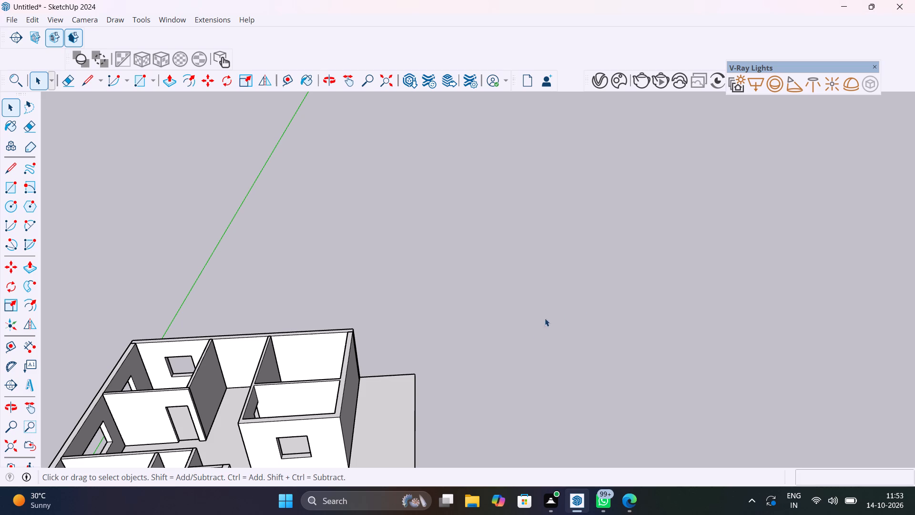
scroll(302, 354, "down", 10)
middle_click_drag(322, 402, 304, 507)
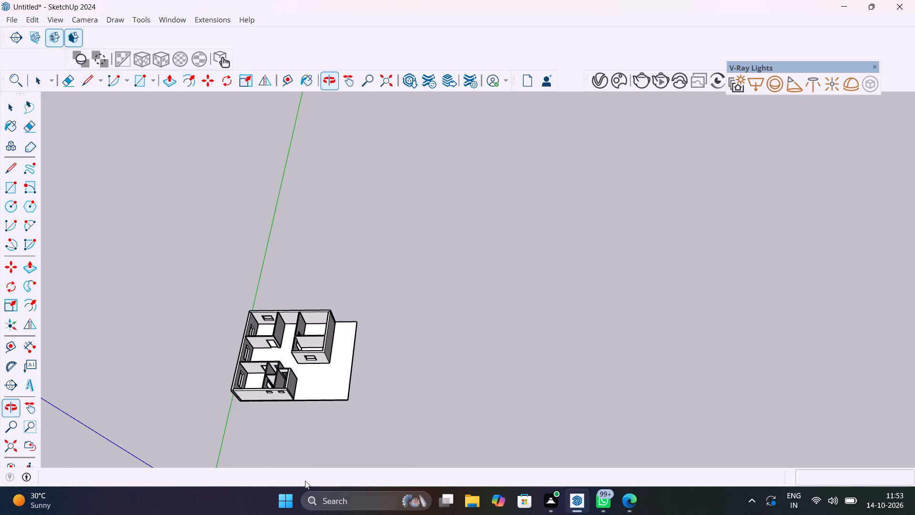
scroll(296, 384, "up", 12)
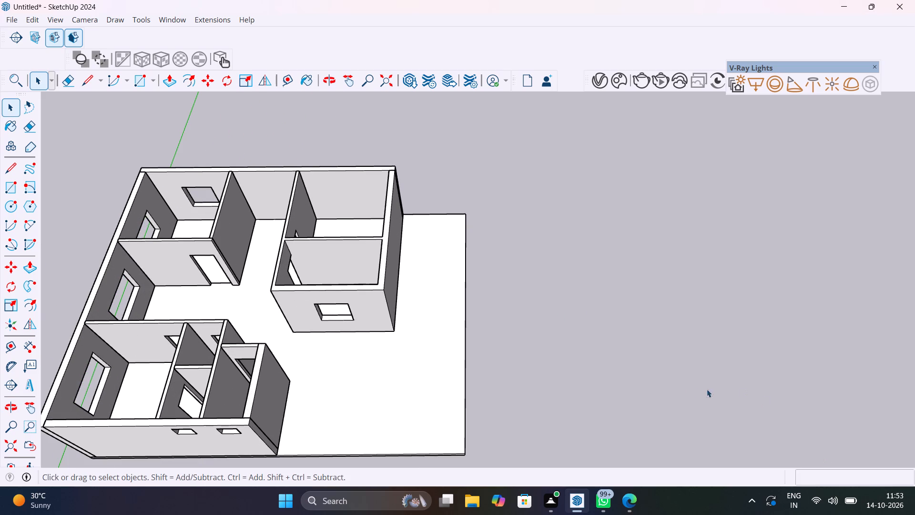
middle_click_drag(294, 327, 816, 206, "shift")
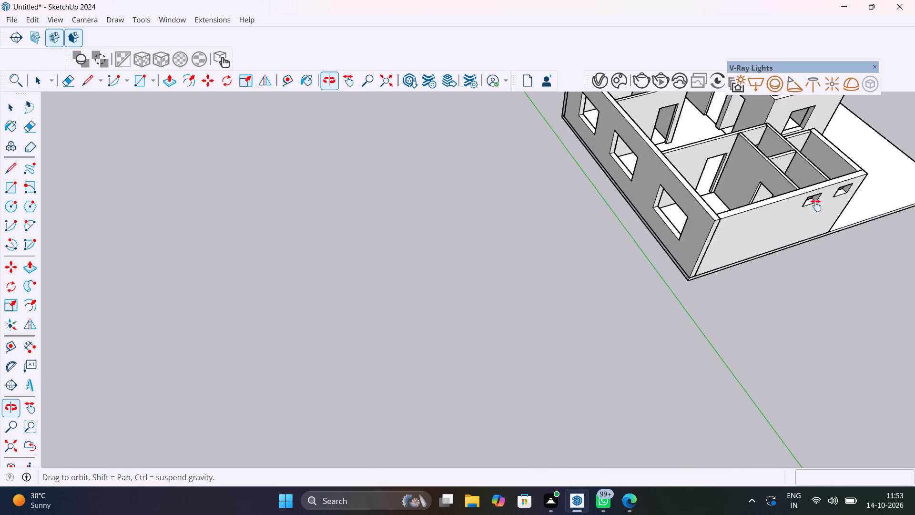
middle_click_drag(816, 206, 501, 189, "shift")
middle_click_drag(586, 209, 371, 207, "shift")
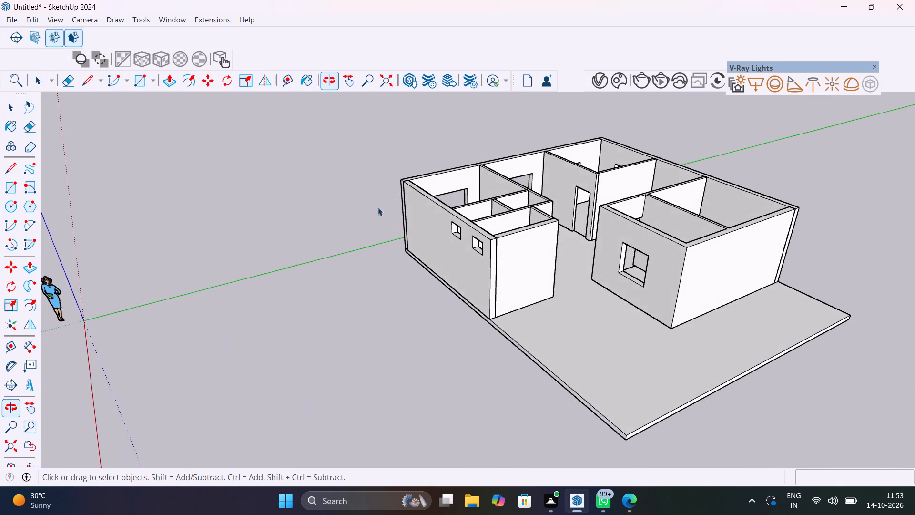
scroll(721, 244, "up", 7)
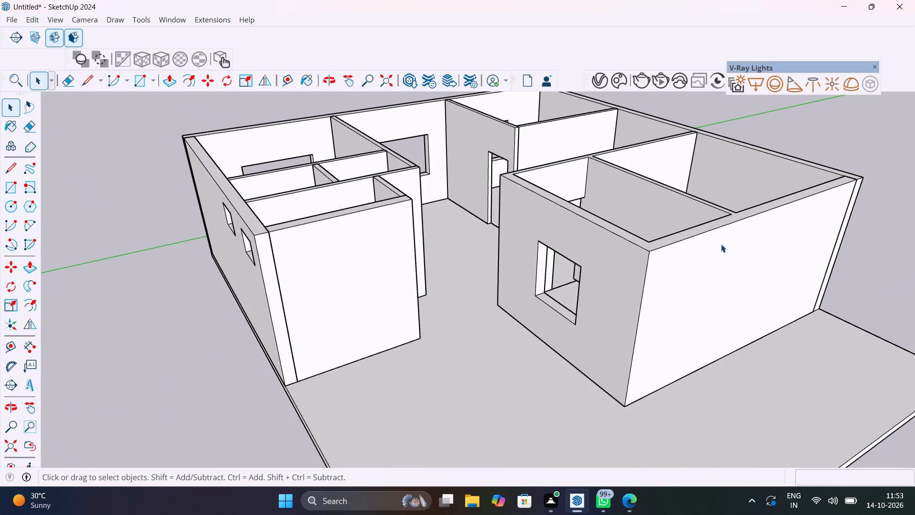
scroll(721, 244, "down", 7)
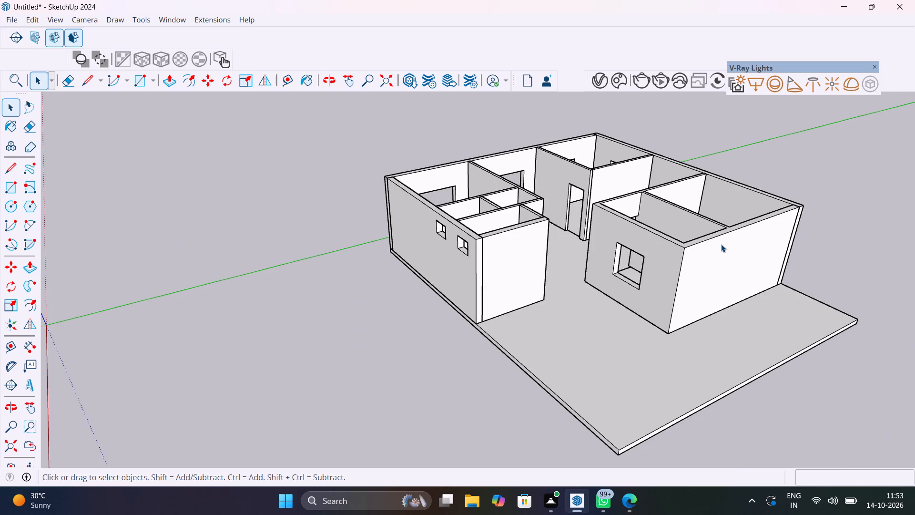
Open the slab group and push its projecting front edge face back 9'2", flush with the front room's outer wall.
scroll(771, 393, "up", 6)
left_click(752, 366)
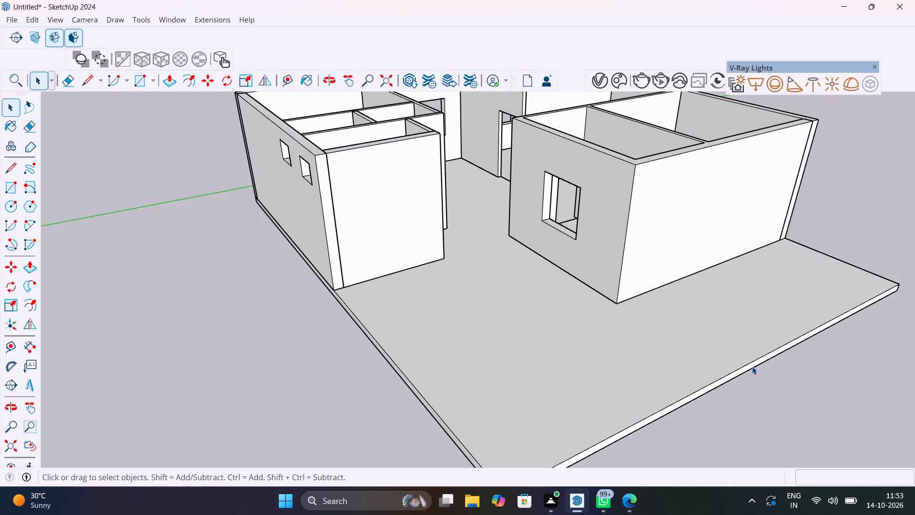
double_click(752, 366)
left_click(752, 366)
left_click(752, 366)
left_click(752, 366)
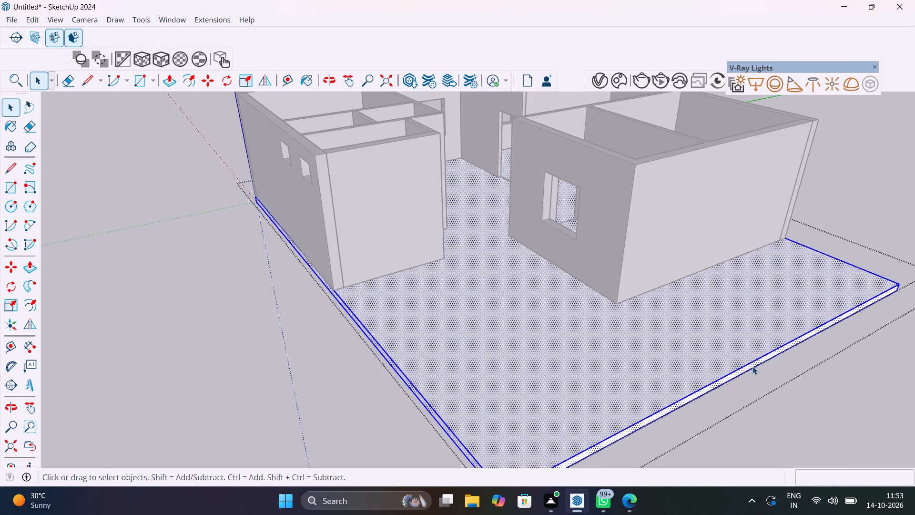
left_click(748, 369)
left_click(749, 367)
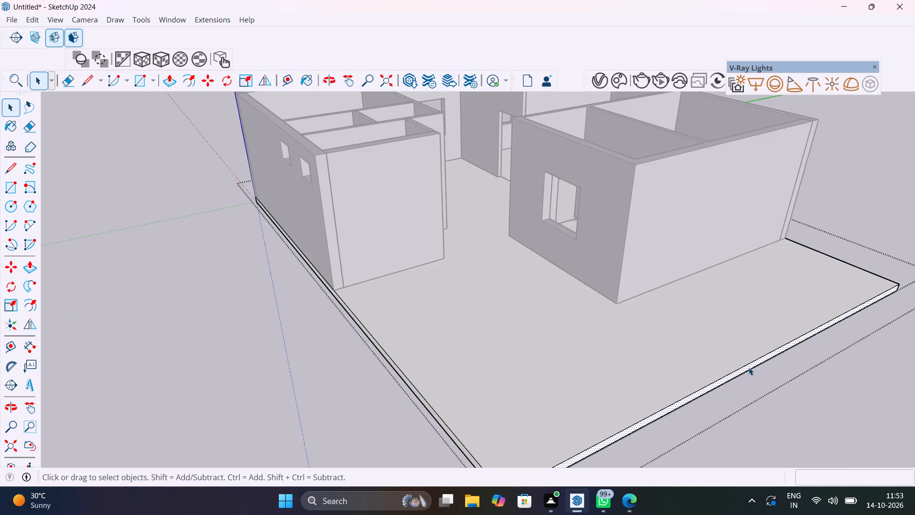
key("p")
left_click(747, 367)
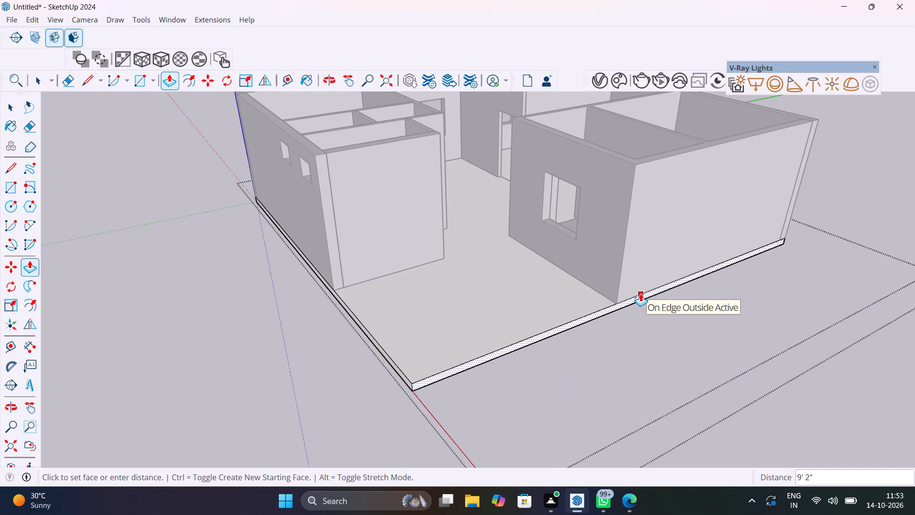
left_click(640, 293)
key("space")
key("space")
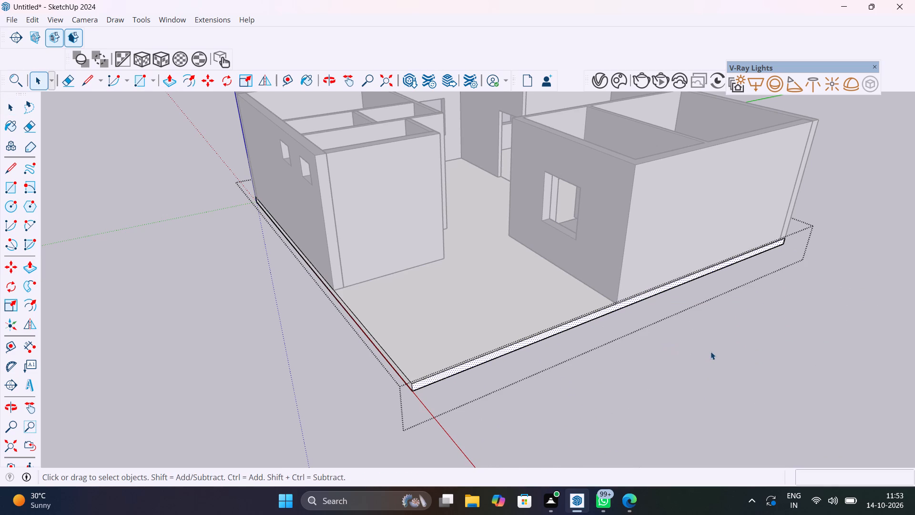
left_click(713, 352)
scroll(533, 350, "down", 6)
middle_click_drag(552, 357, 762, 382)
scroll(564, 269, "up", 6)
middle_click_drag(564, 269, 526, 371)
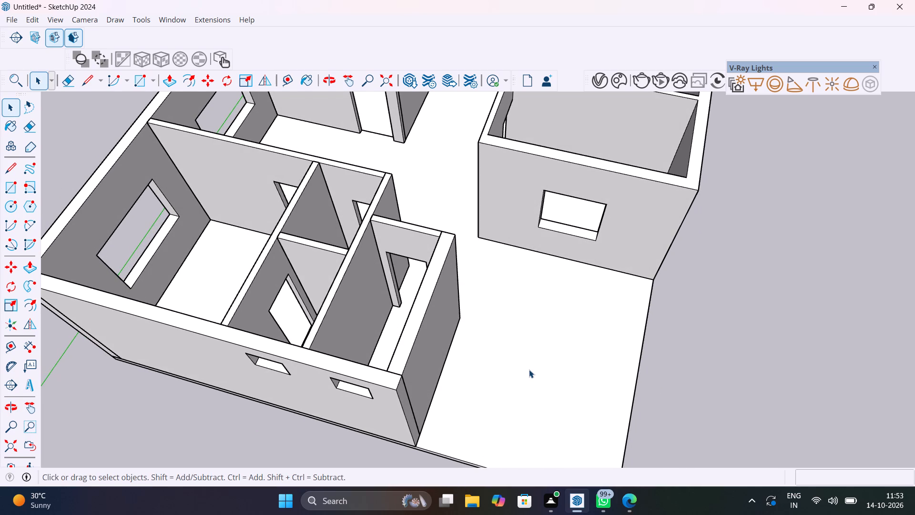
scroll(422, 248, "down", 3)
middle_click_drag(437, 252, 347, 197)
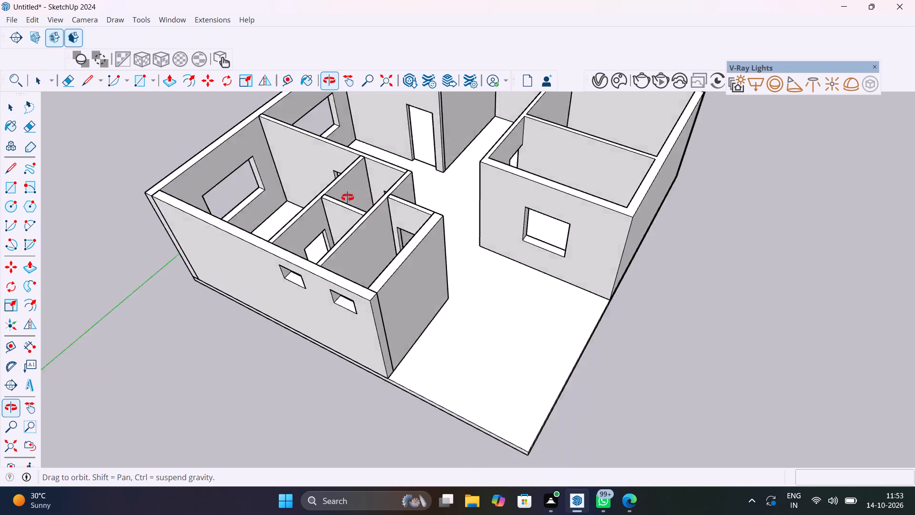
Examine the house interior from above and several angles, checking the rooms, openings and the passage between the inner partition walls.
middle_click_drag(347, 197, 376, 228)
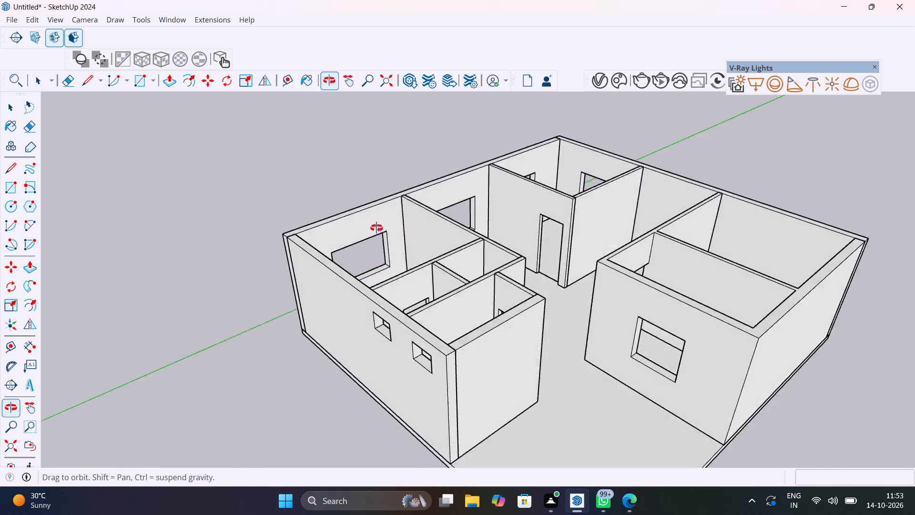
middle_click_drag(376, 228, 550, 340)
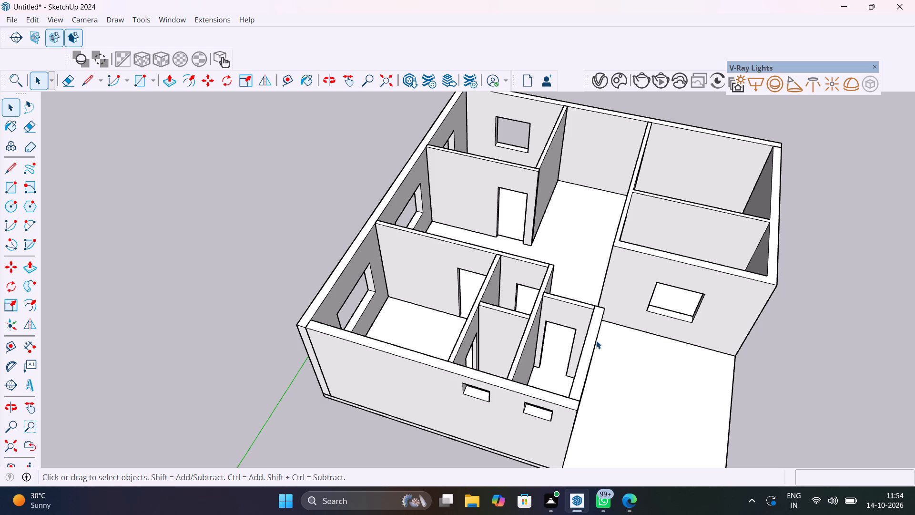
scroll(552, 230, "up", 10)
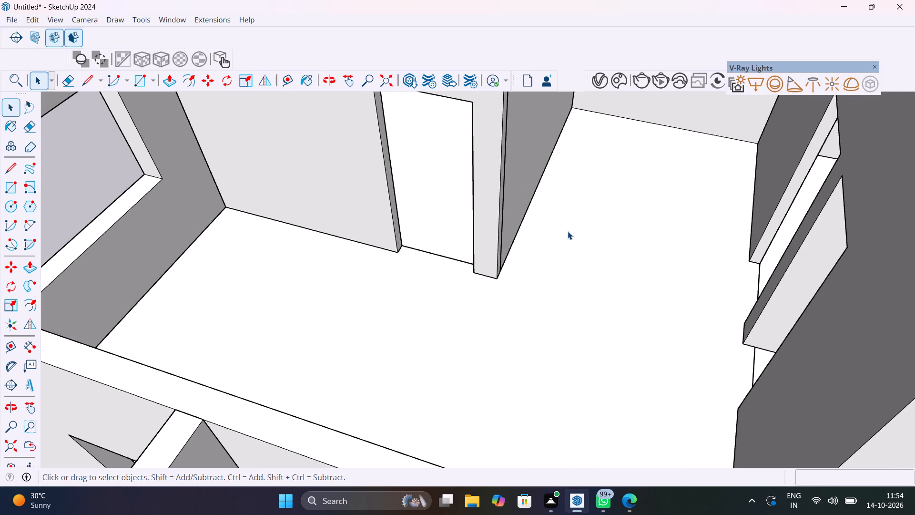
middle_click_drag(562, 230, 468, 182)
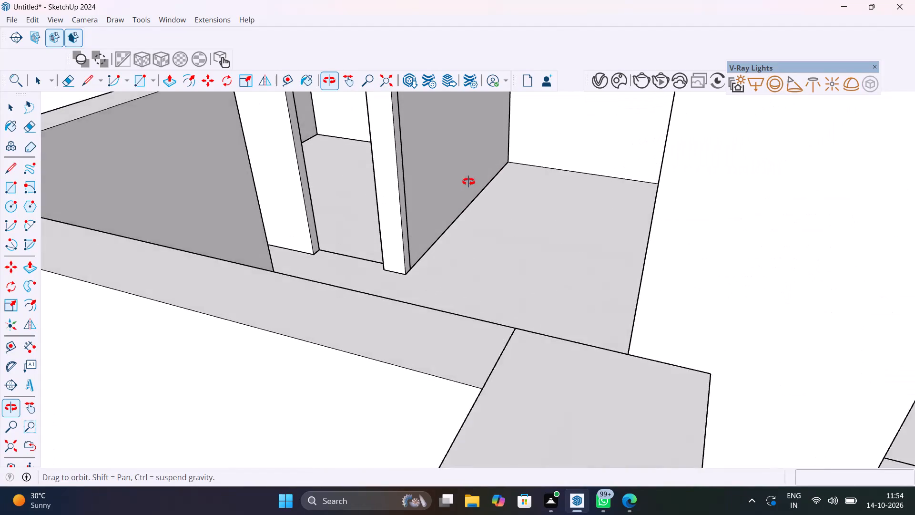
middle_click_drag(468, 182, 478, 220)
scroll(474, 238, "down", 7)
middle_click_drag(508, 228, 515, 286)
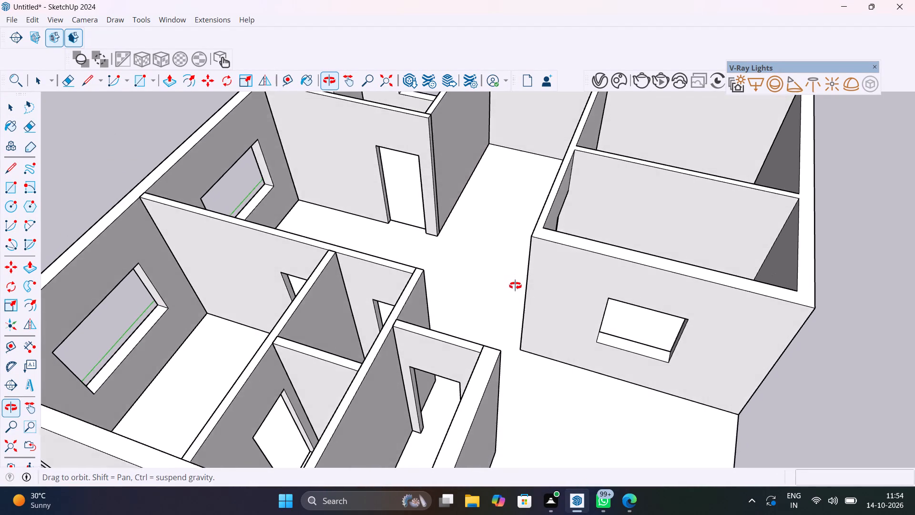
middle_click_drag(515, 286, 469, 225)
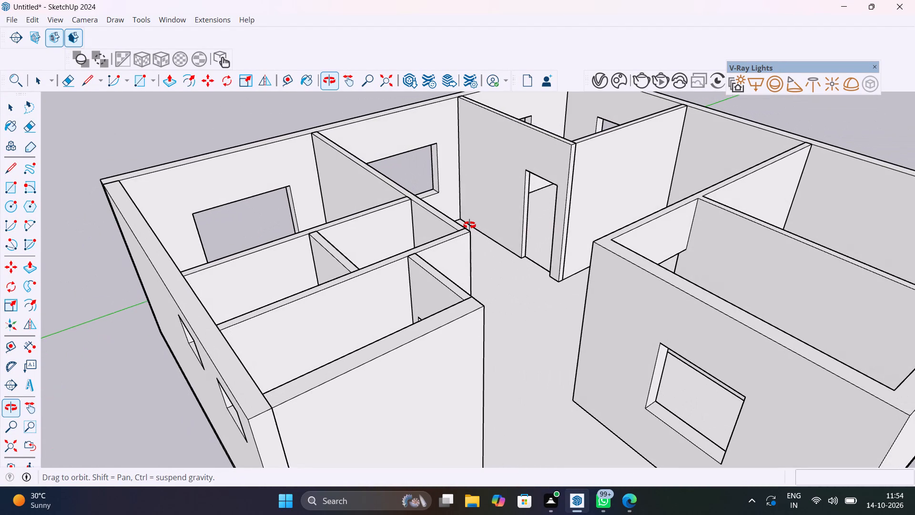
middle_click_drag(469, 225, 342, 275)
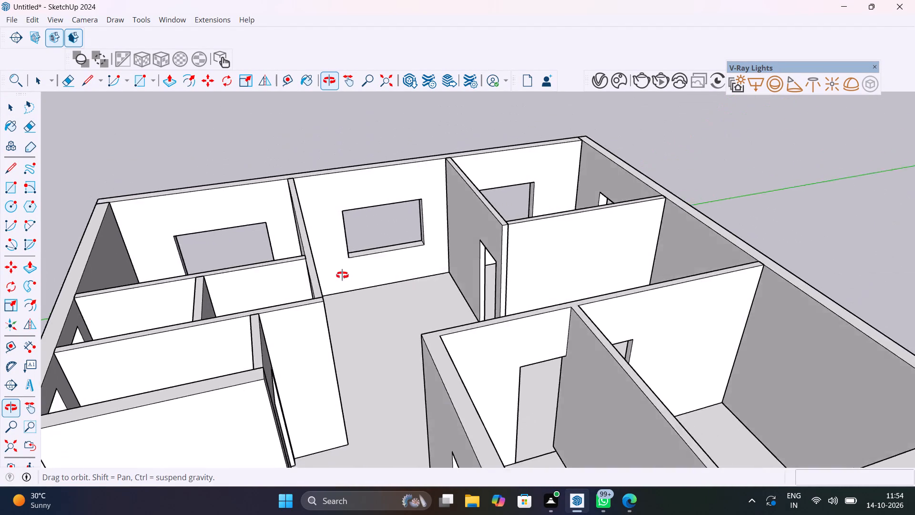
middle_click_drag(342, 275, 568, 310)
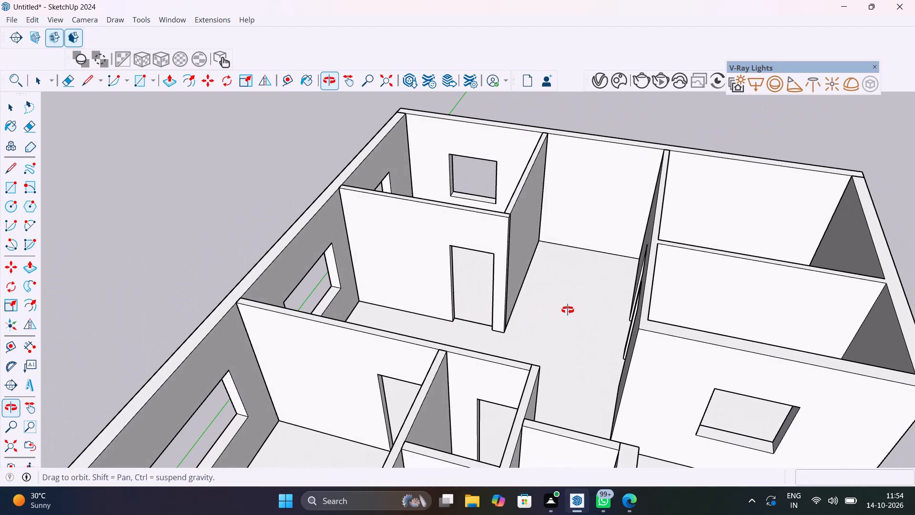
middle_click_drag(568, 310, 552, 313)
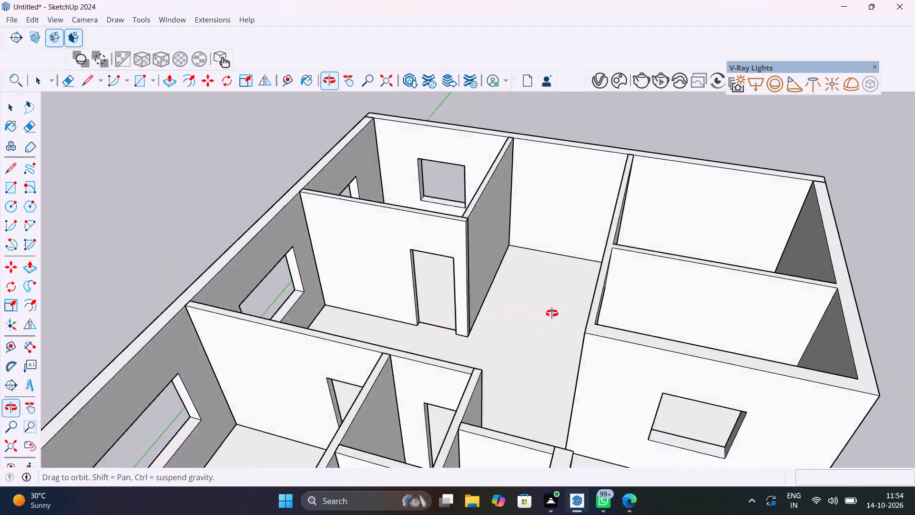
middle_click_drag(552, 313, 655, 319)
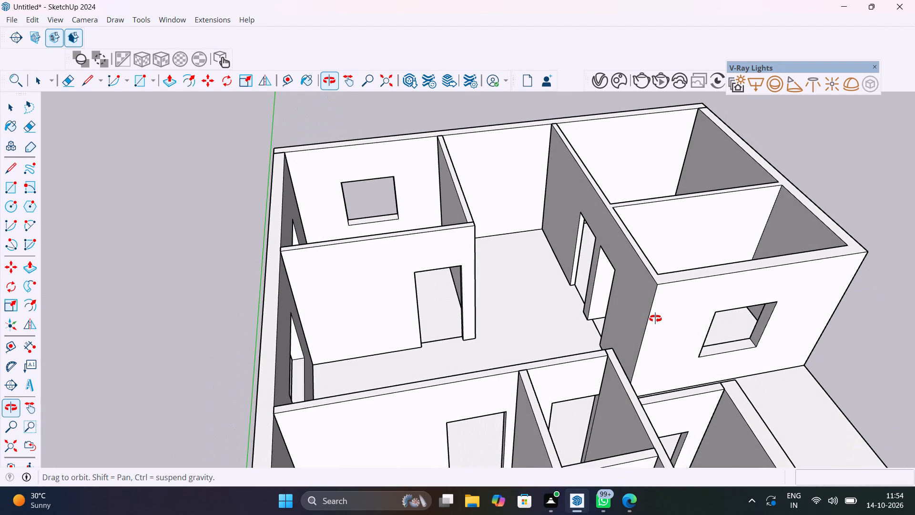
middle_click_drag(655, 319, 657, 319)
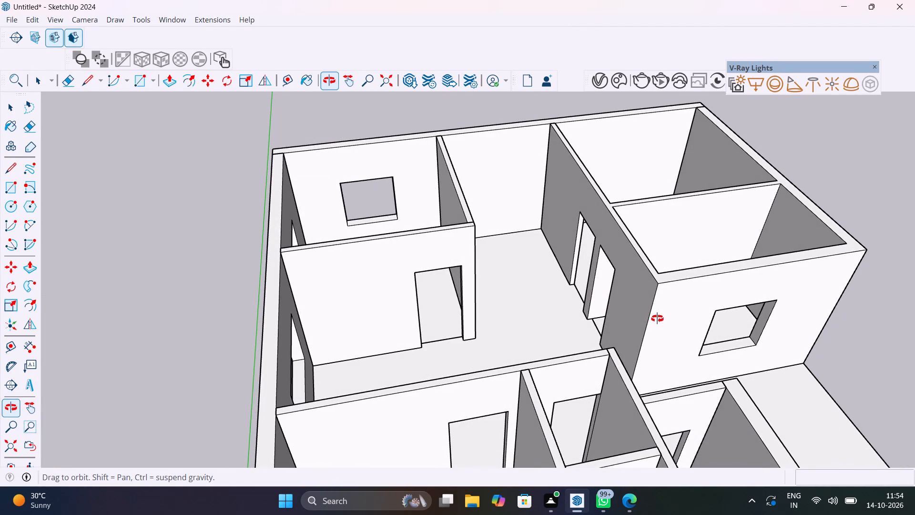
middle_click_drag(657, 319, 656, 319)
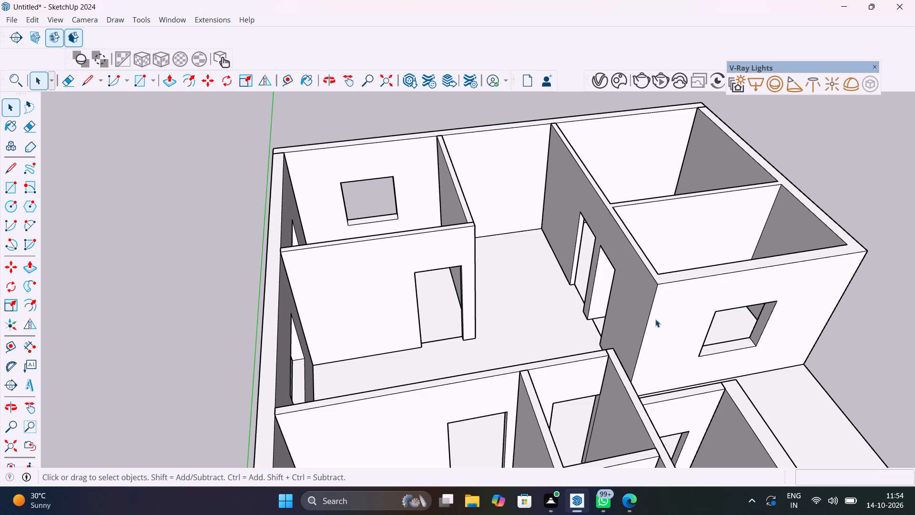
scroll(558, 244, "up", 4)
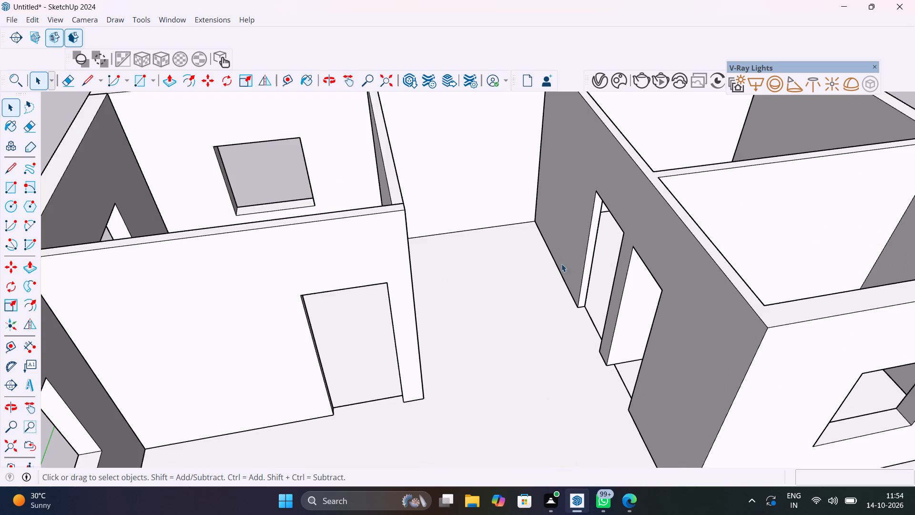
middle_click_drag(557, 262, 469, 217)
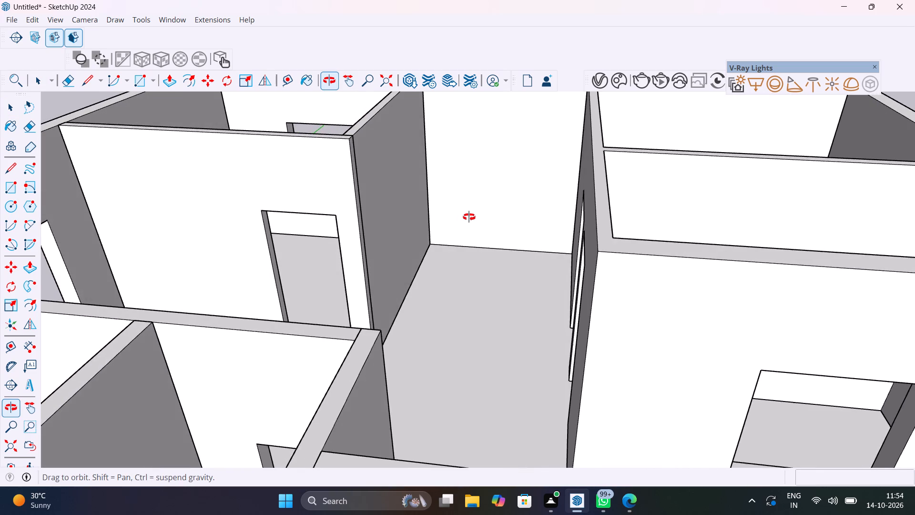
middle_click_drag(469, 217, 468, 249)
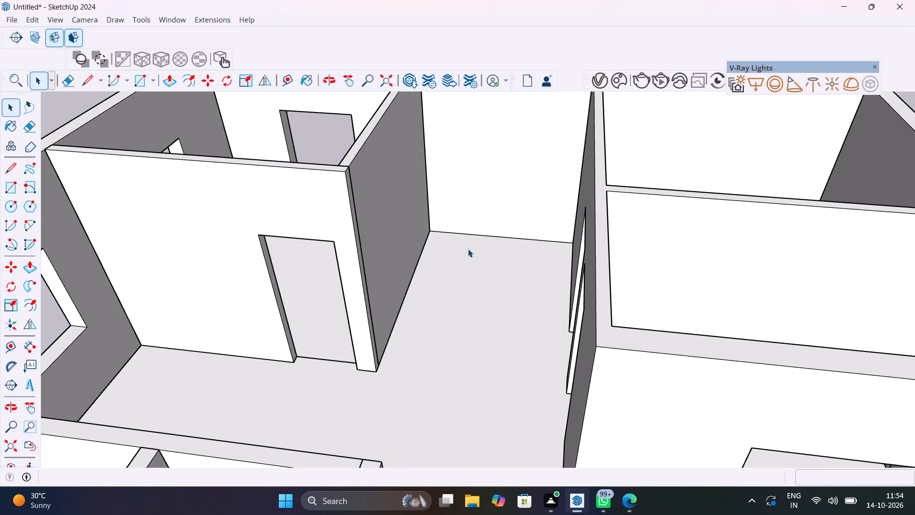
scroll(370, 360, "up", 7)
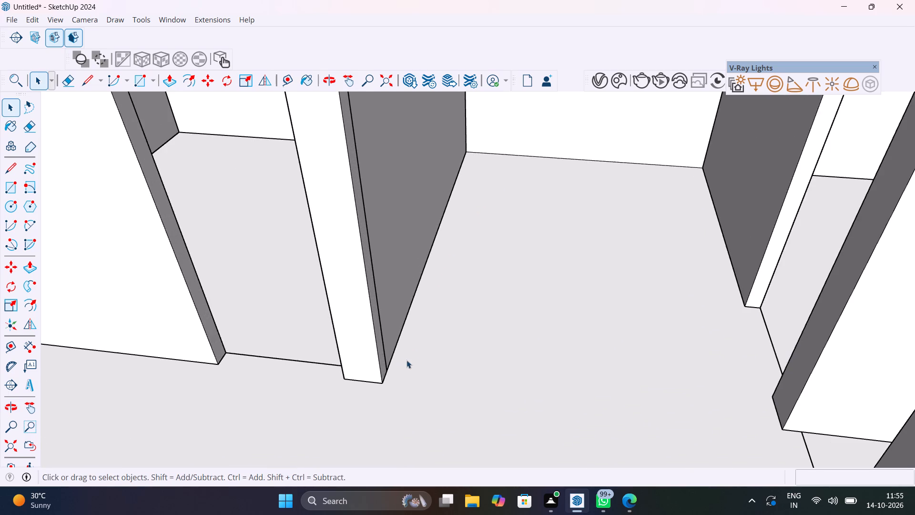
middle_click_drag(413, 360, 323, 383)
scroll(351, 363, "down", 17)
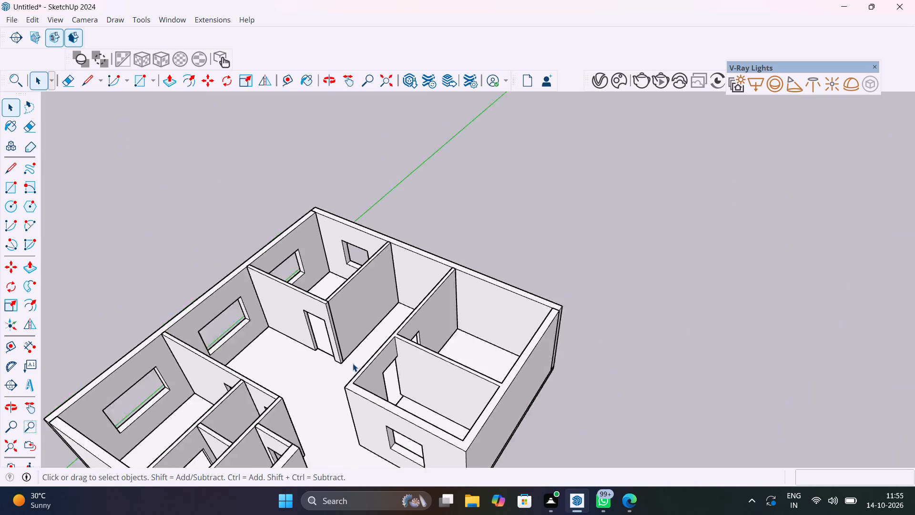
scroll(353, 363, "down", 2)
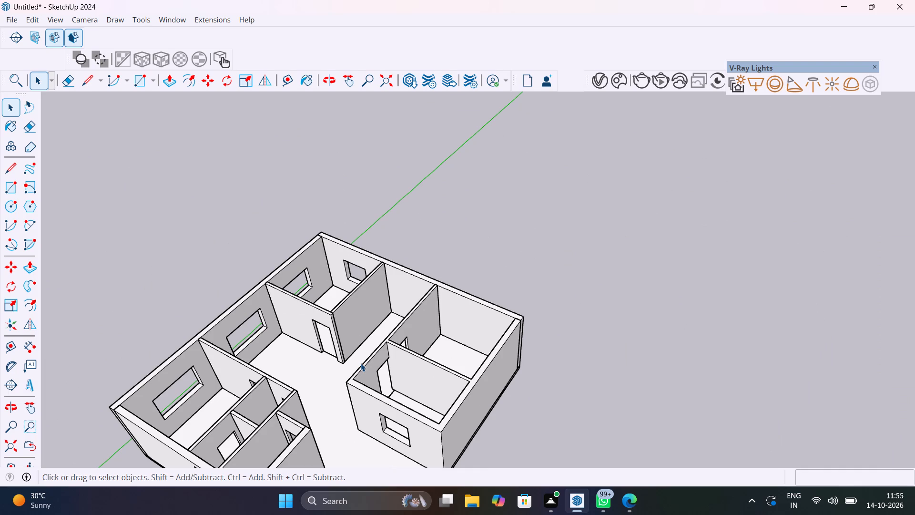
Draw a 3' by 1' rectangle on the passage floor, starting at the free end of the partition wall beside the doorway.
scroll(358, 328, "up", 2)
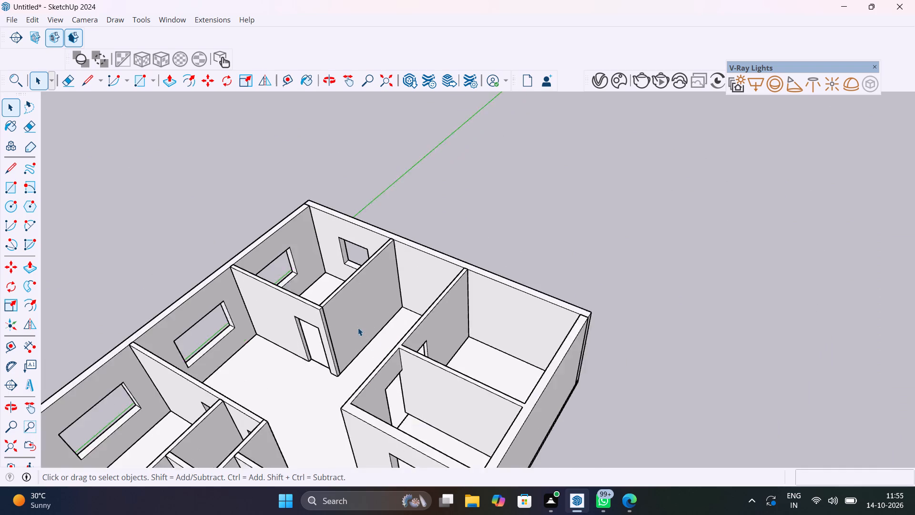
scroll(358, 328, "up", 8)
middle_click_drag(388, 341, 488, 262)
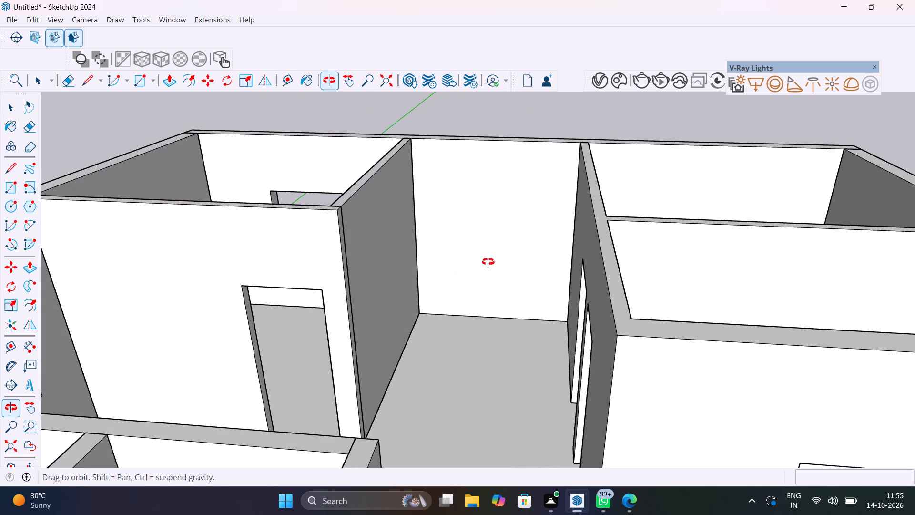
middle_click_drag(488, 262, 452, 333)
scroll(452, 333, "up", 1)
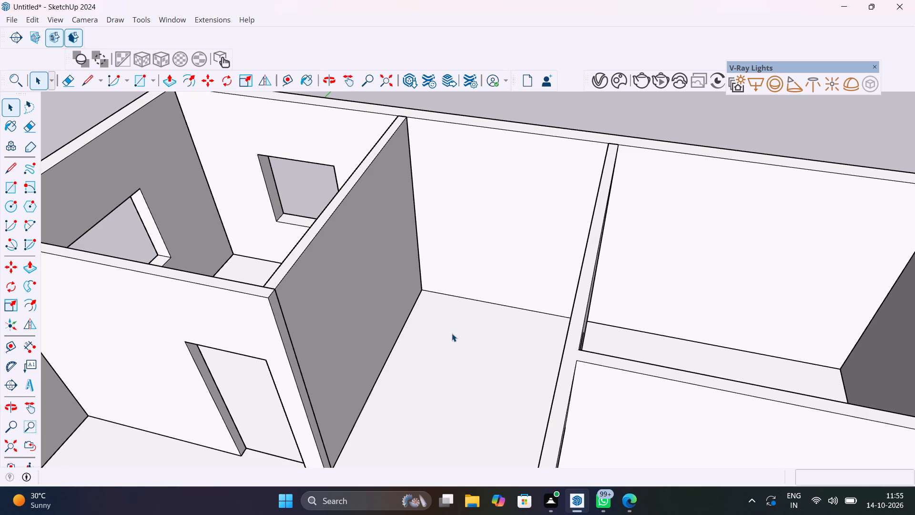
middle_click_drag(437, 360, 425, 272)
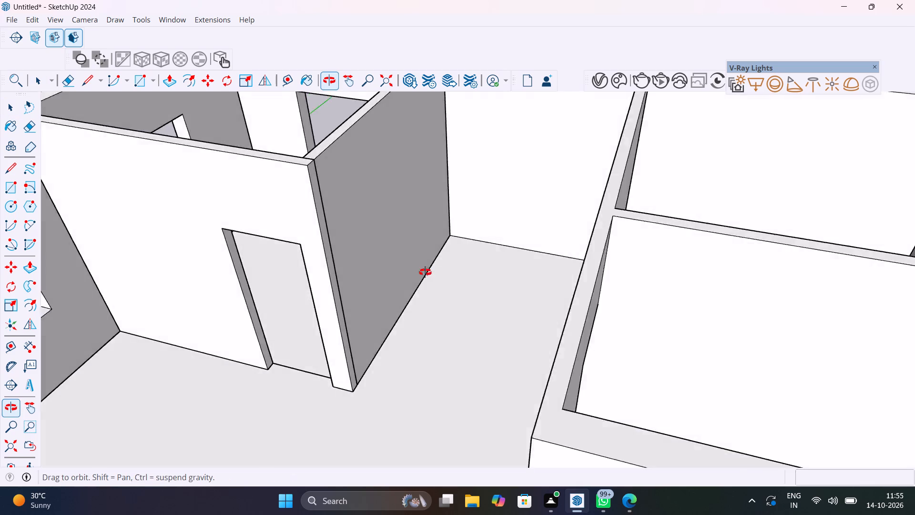
middle_click_drag(425, 272, 371, 331)
key("r")
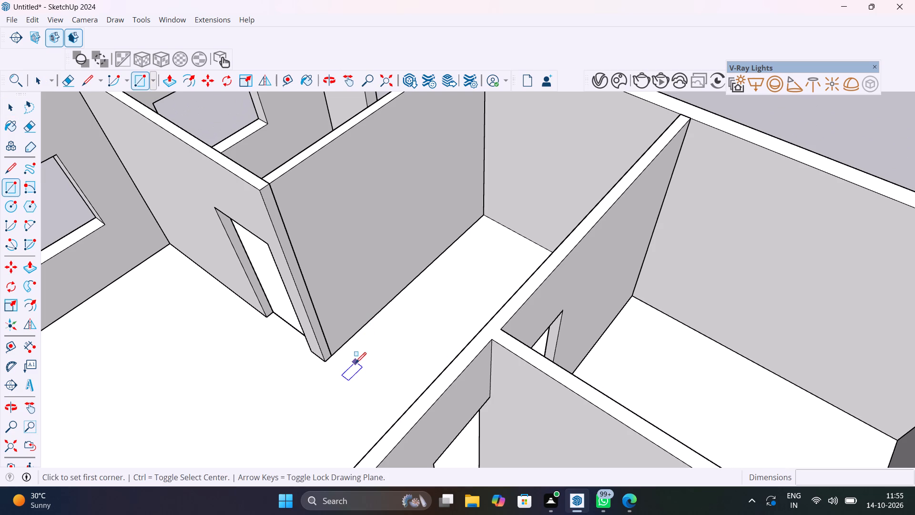
left_click(335, 355)
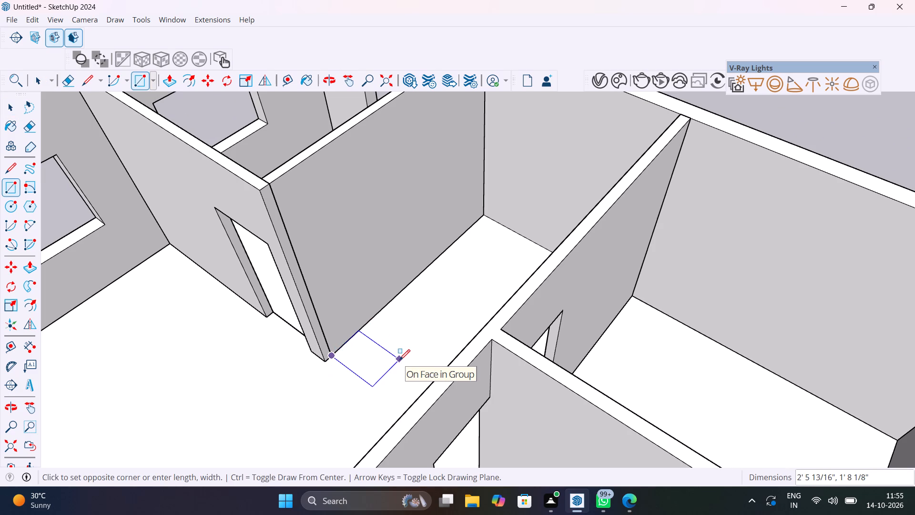
type("3'")
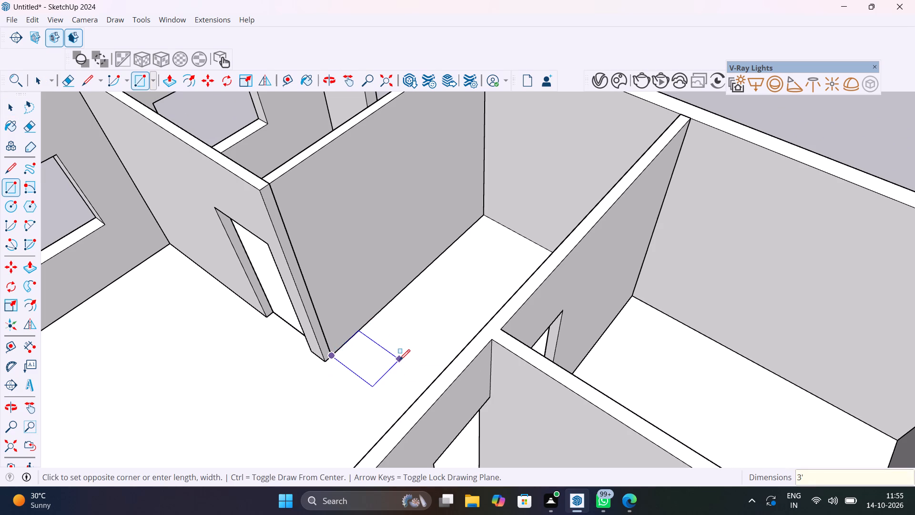
type(",3'")
key("Return")
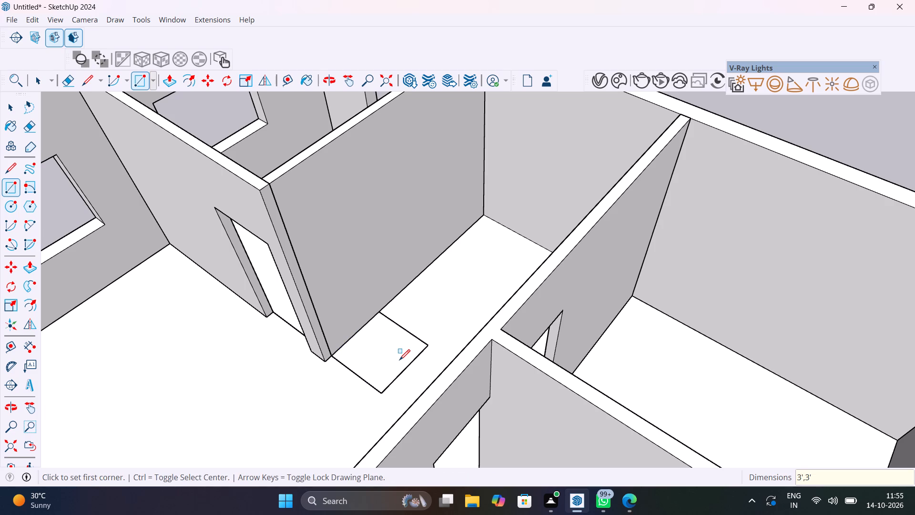
type("3'")
type(",1'")
key("Return")
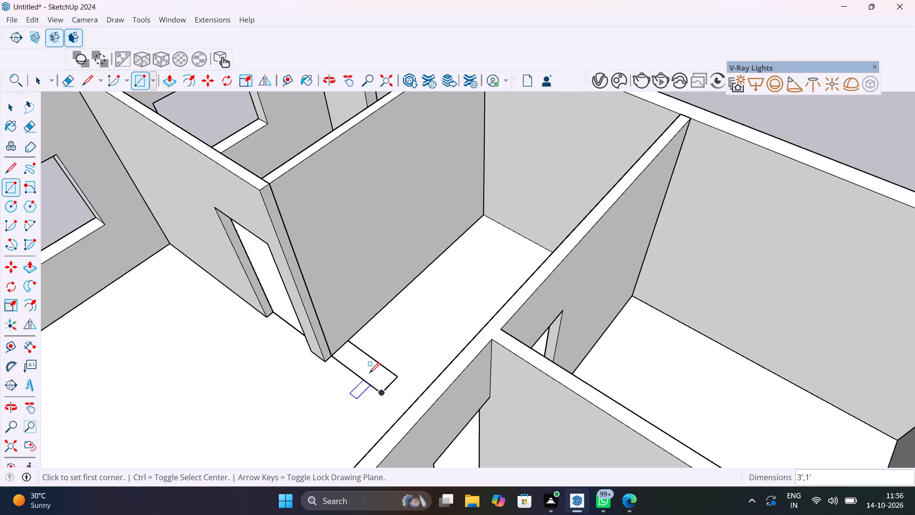
scroll(369, 373, "down", 14)
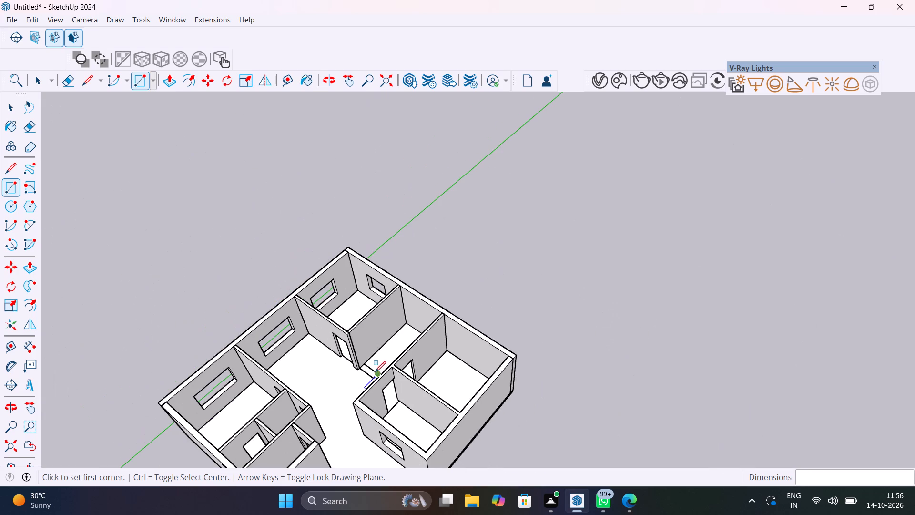
key("space")
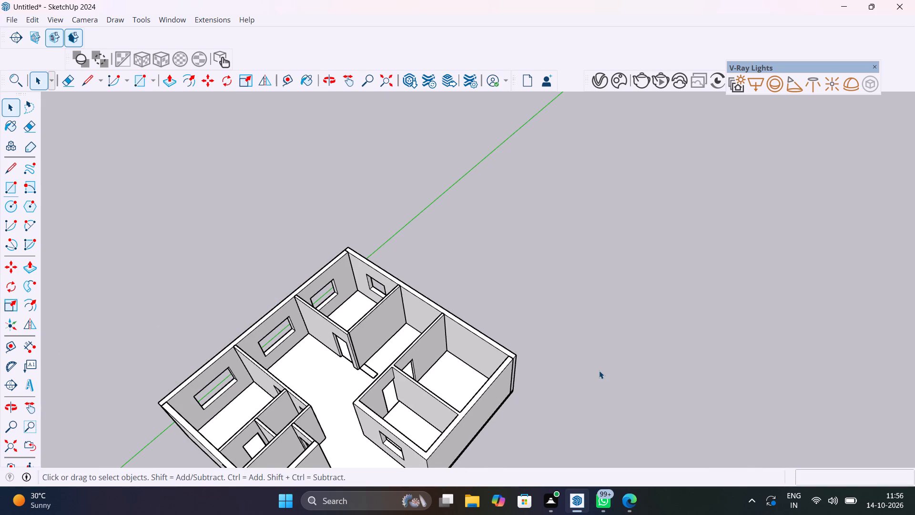
Save the model in the Documents folder under the name "House design" as a SketchUp model.
key("ctrl+s")
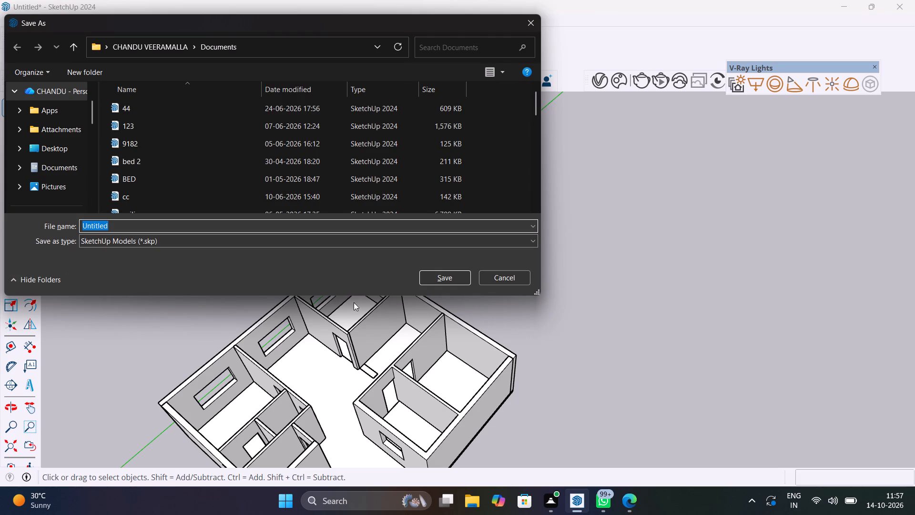
left_click(140, 218)
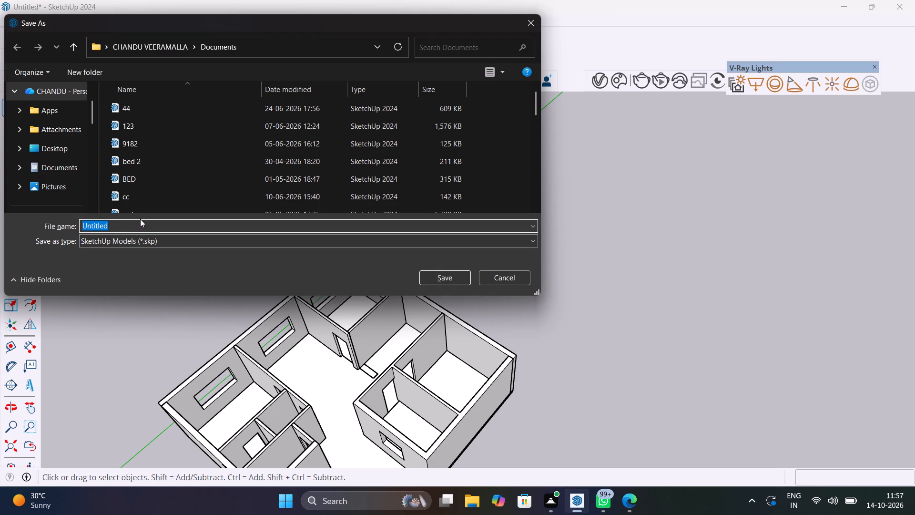
left_click(142, 228)
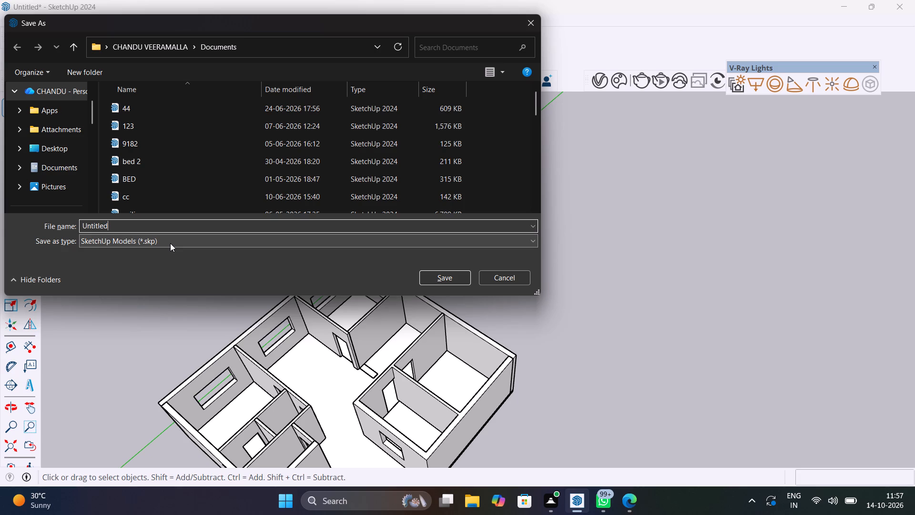
key("BackSpace")
key("BackSpace")
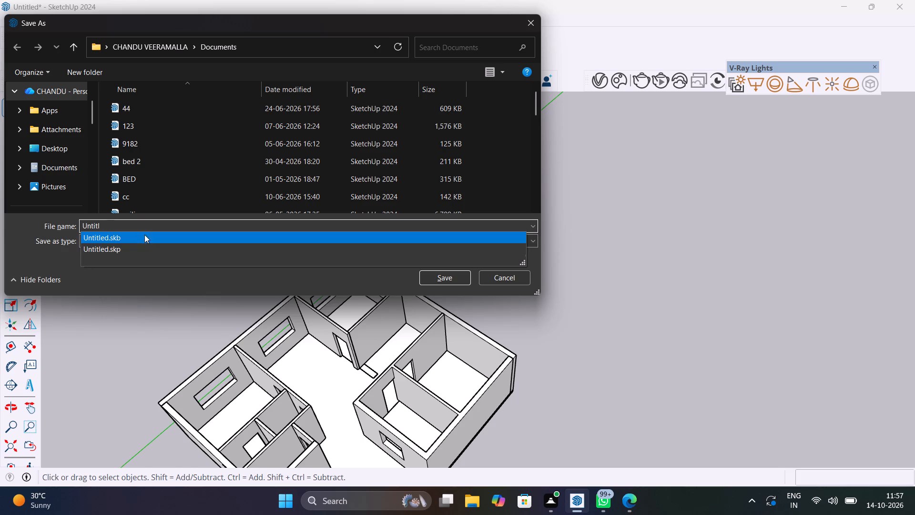
left_click(142, 227)
key("BackSpace")
key("BackSpace")
key("BackSpace")
key("BackSpace")
key("BackSpace")
key("BackSpace")
key("BackSpace")
key("BackSpace")
key("BackSpace")
key("BackSpace")
key("BackSpace")
key("BackSpace")
key("BackSpace")
key("BackSpace")
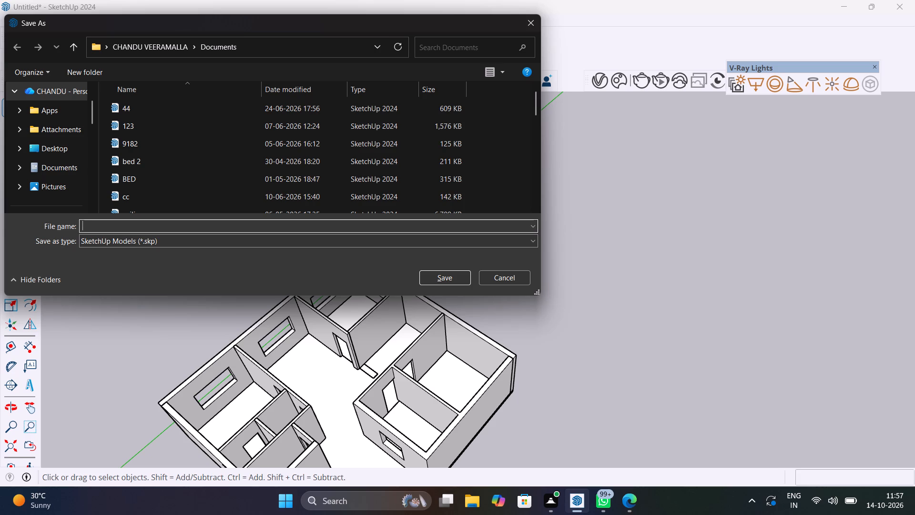
key("h")
key("BackSpace")
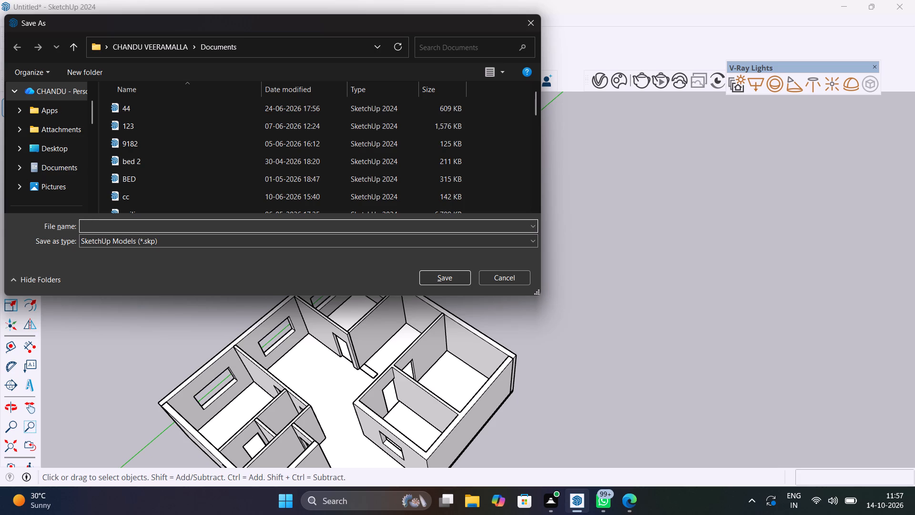
key("h")
type("ouse design")
key("Return")
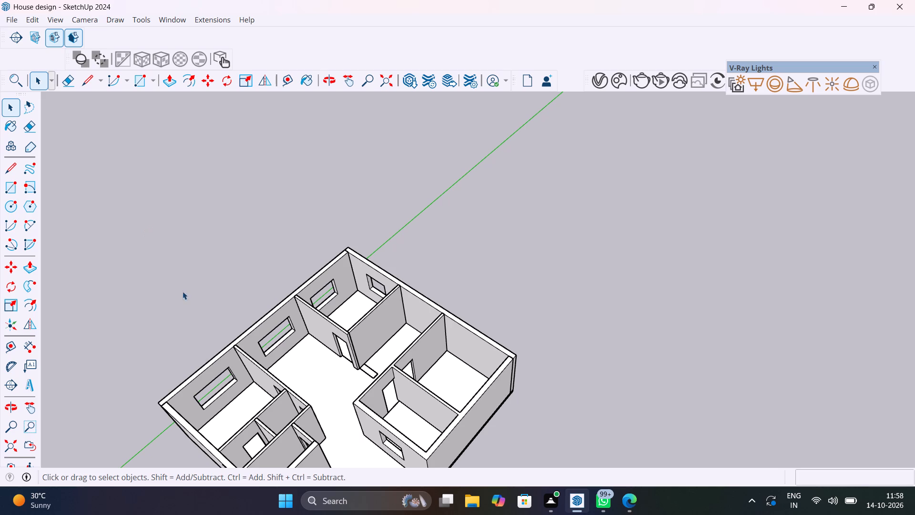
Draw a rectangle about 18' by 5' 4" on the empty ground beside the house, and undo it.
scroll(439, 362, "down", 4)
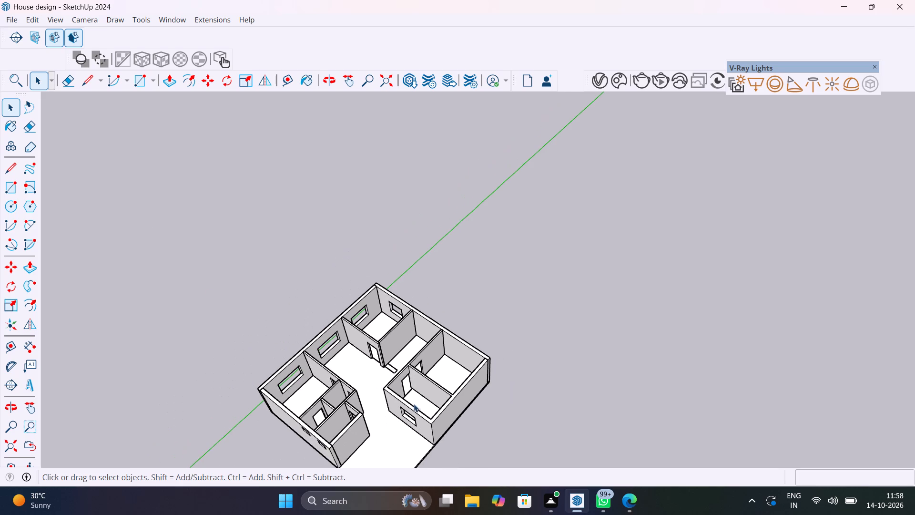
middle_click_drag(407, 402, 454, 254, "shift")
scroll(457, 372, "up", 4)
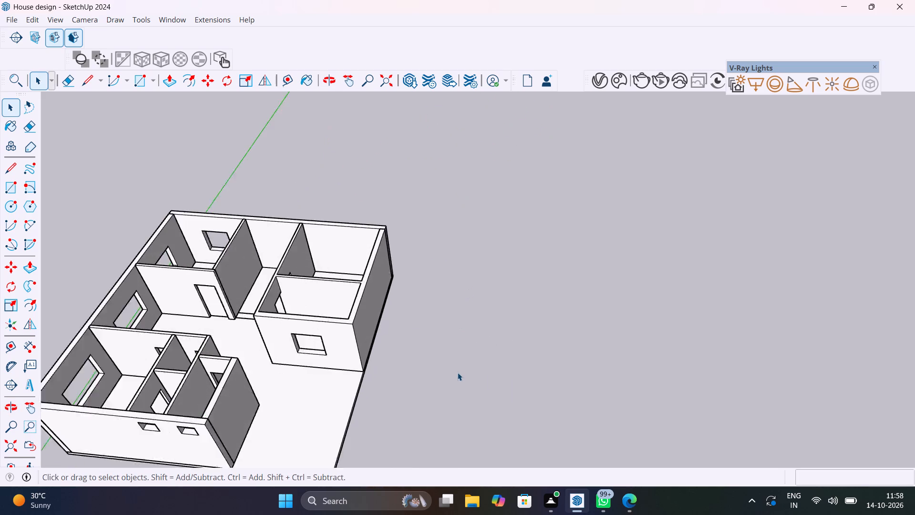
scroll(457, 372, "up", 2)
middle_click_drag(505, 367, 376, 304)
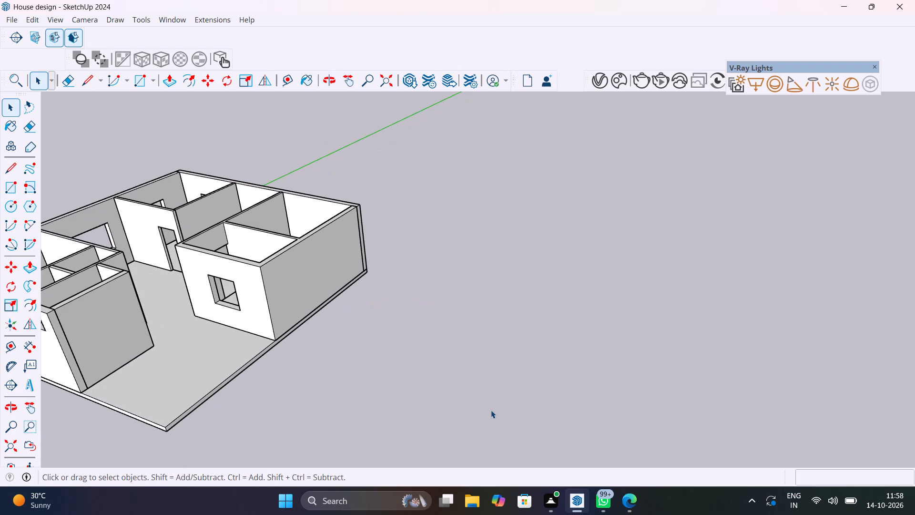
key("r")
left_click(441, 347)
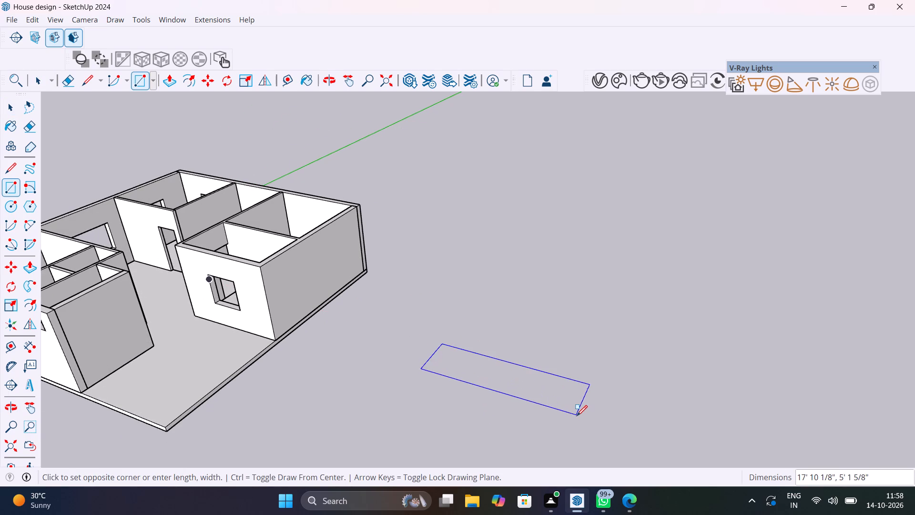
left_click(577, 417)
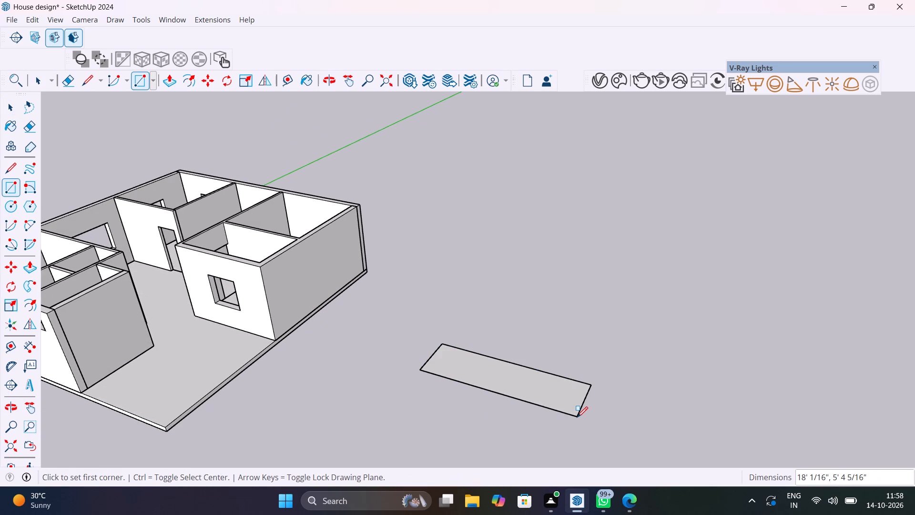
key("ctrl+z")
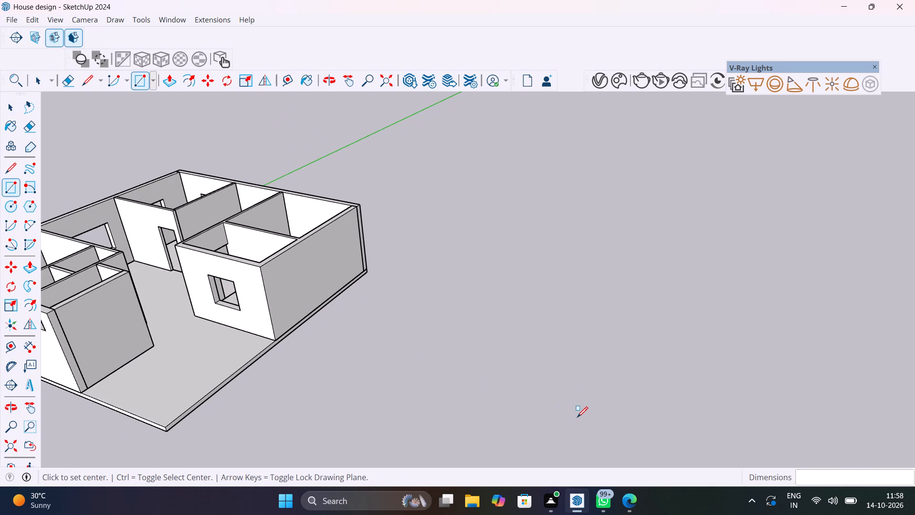
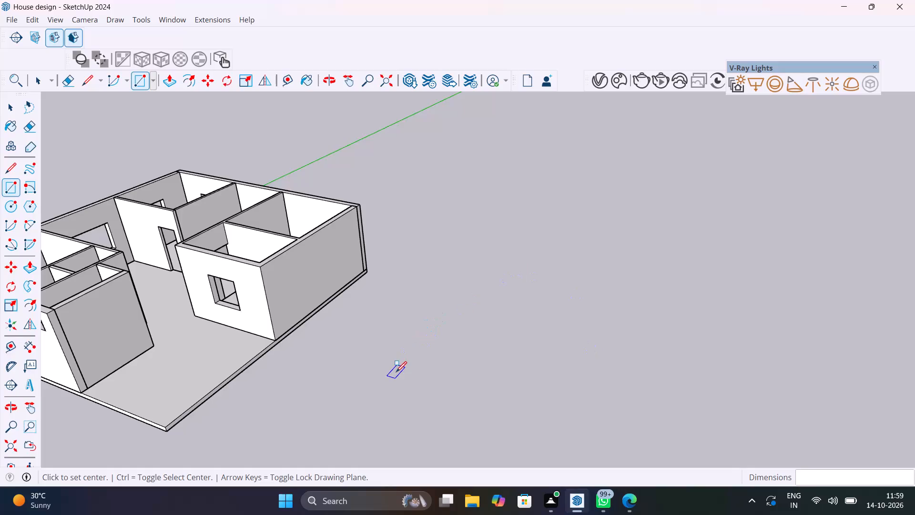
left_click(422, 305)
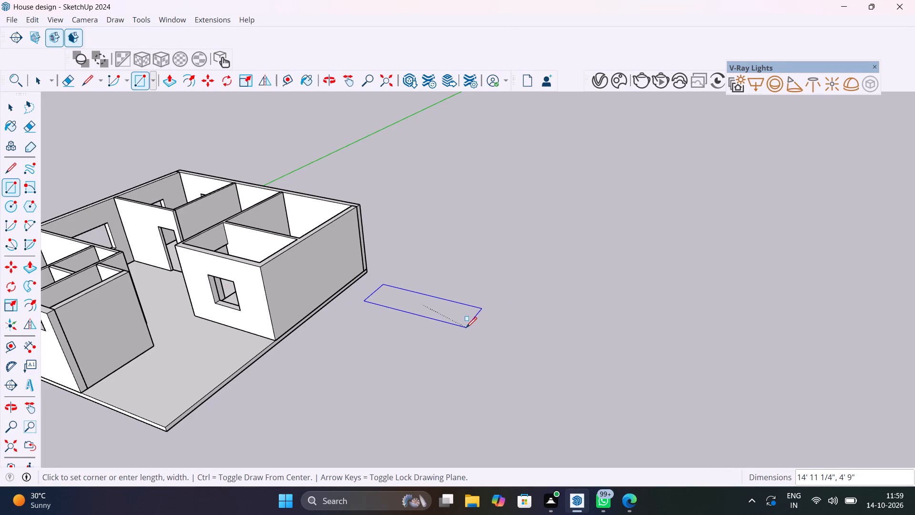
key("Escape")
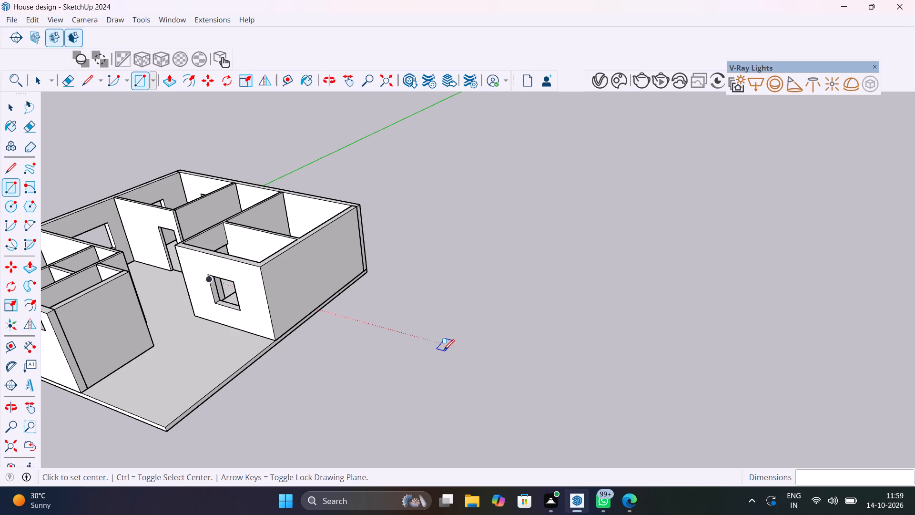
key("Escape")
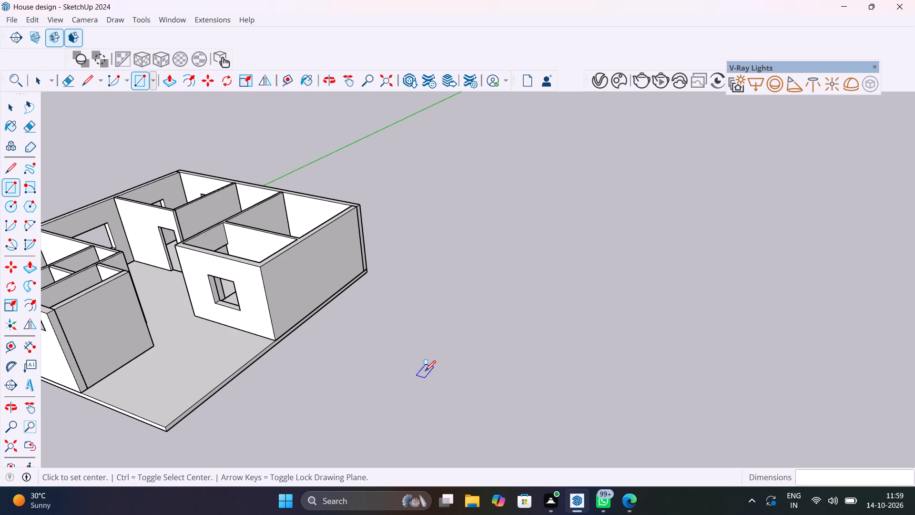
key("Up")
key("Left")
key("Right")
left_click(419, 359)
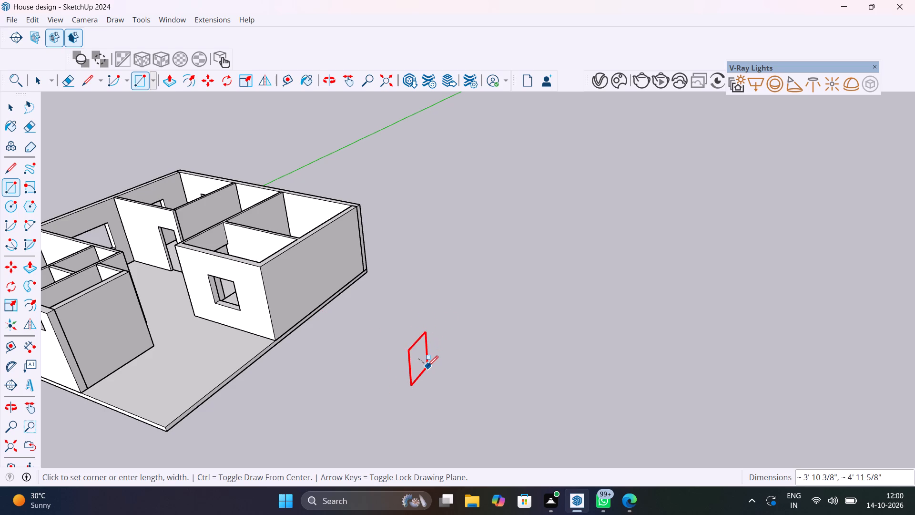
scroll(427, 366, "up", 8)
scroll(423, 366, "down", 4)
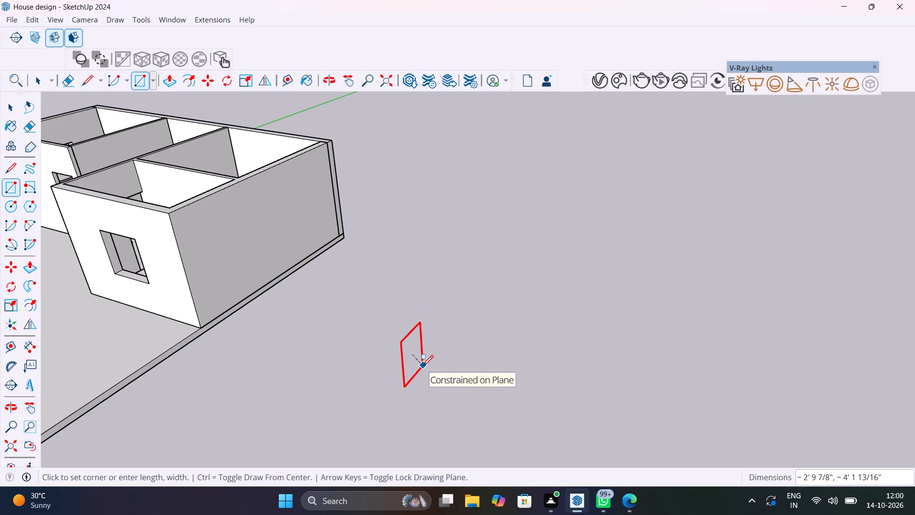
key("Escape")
Draw a vertical rectangle about 3' by 1' 6" beside the house, locked to the plane perpendicular to the red axis.
key("r")
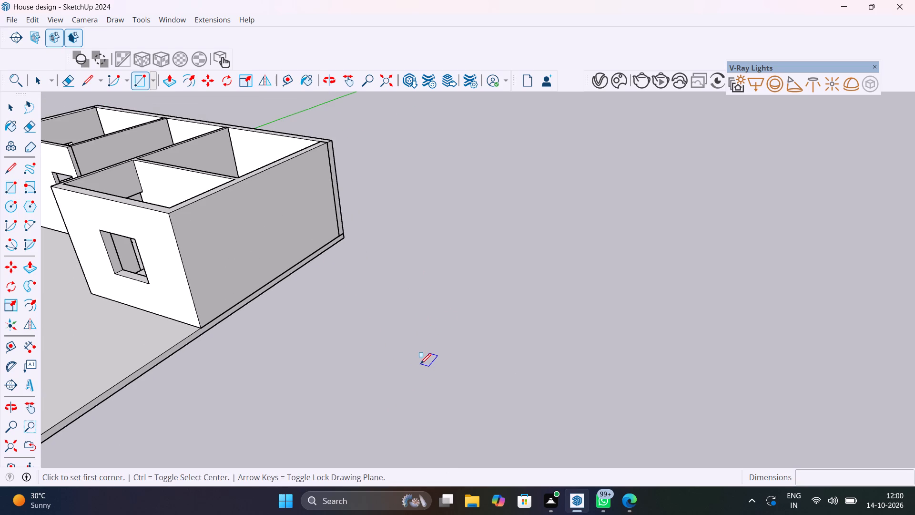
left_click(420, 364)
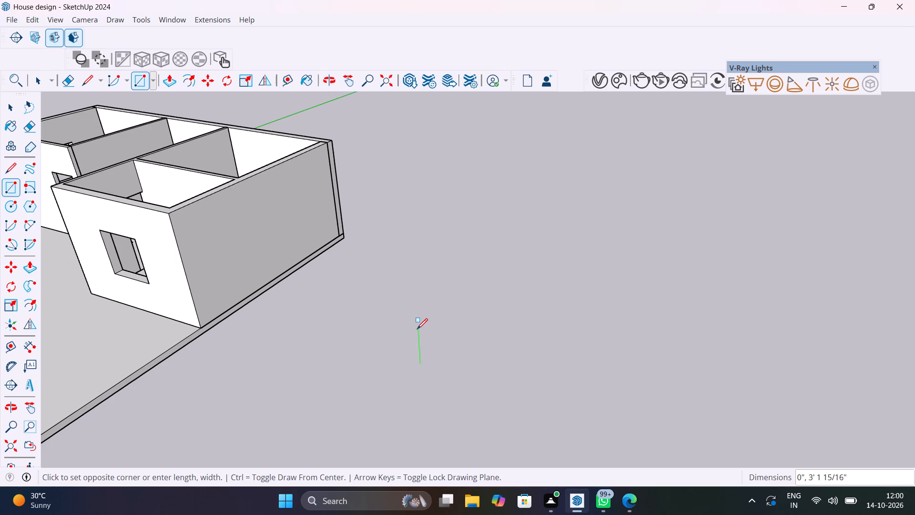
key("Right")
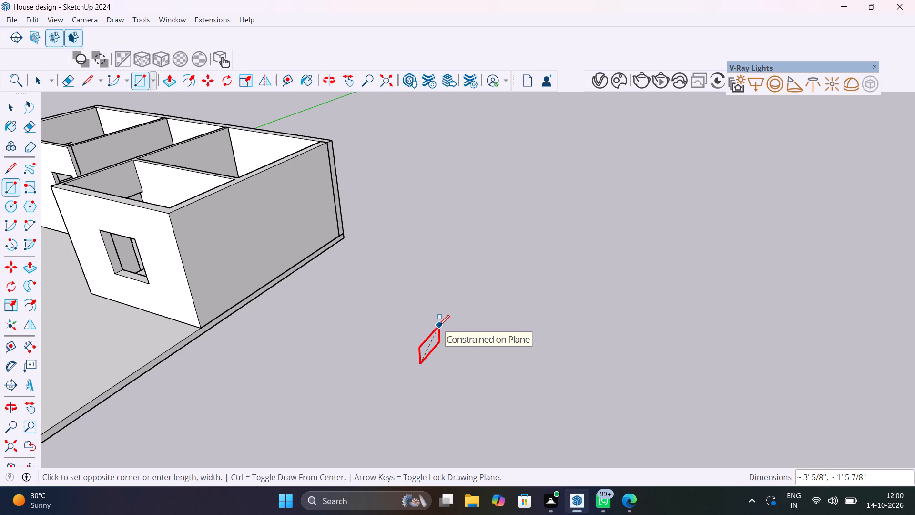
left_click(439, 326)
Push/Pull the rectangle 3' into a block, and extend its end face by about another 6' 2" into a long step.
scroll(437, 336, "up", 14)
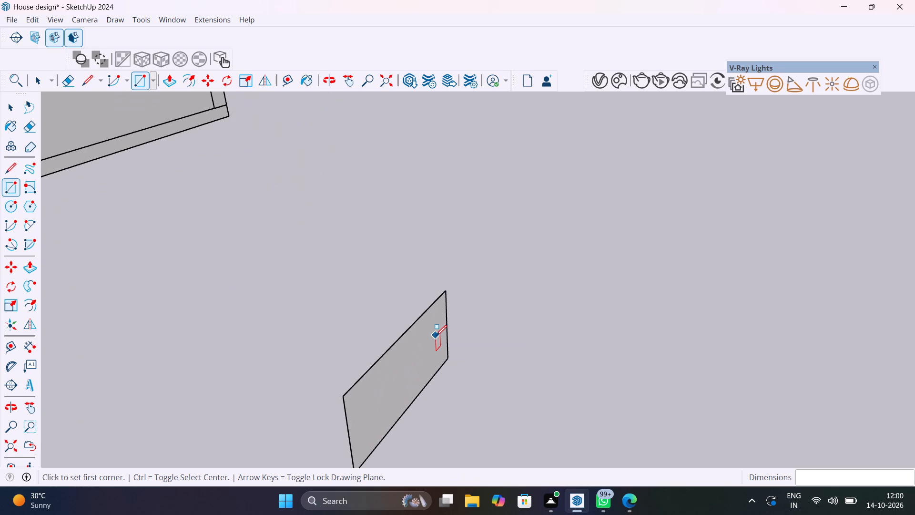
key("p")
left_click(432, 346)
scroll(531, 367, "down", 14)
key("3")
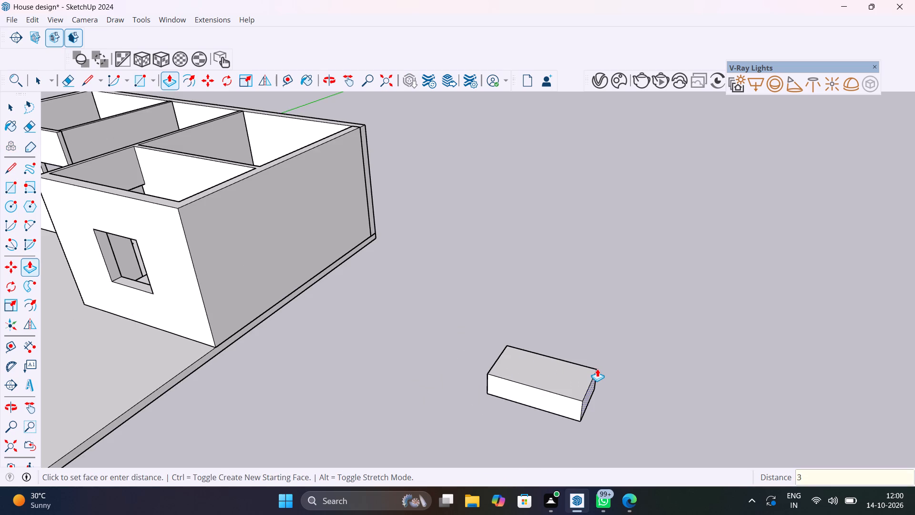
key("apostrophe")
key("Return")
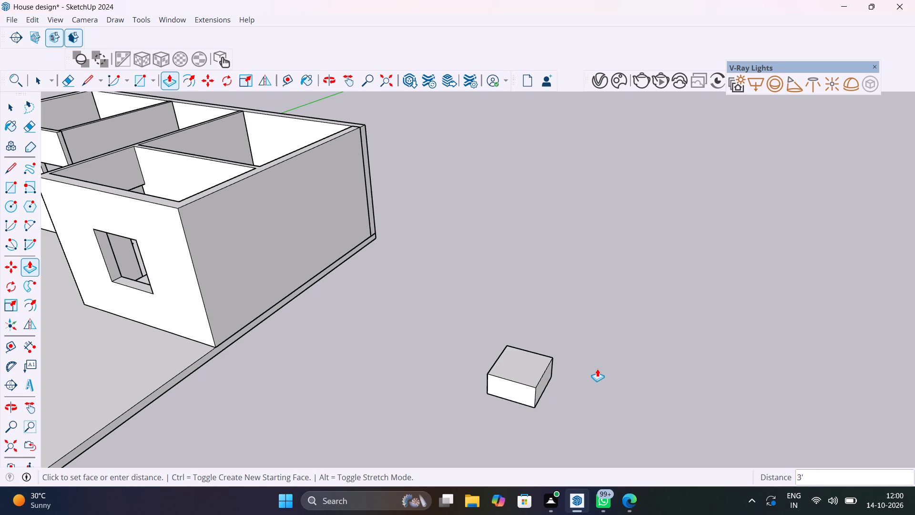
left_click(548, 381)
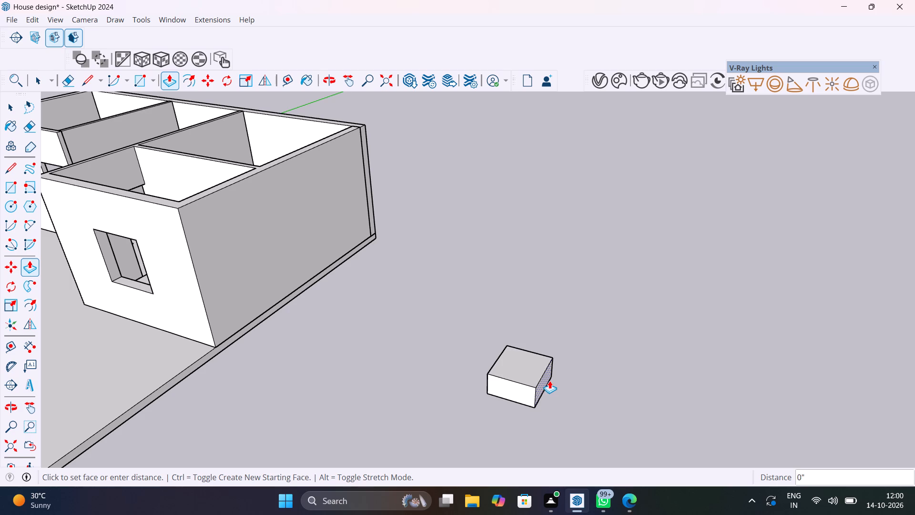
left_click(651, 404)
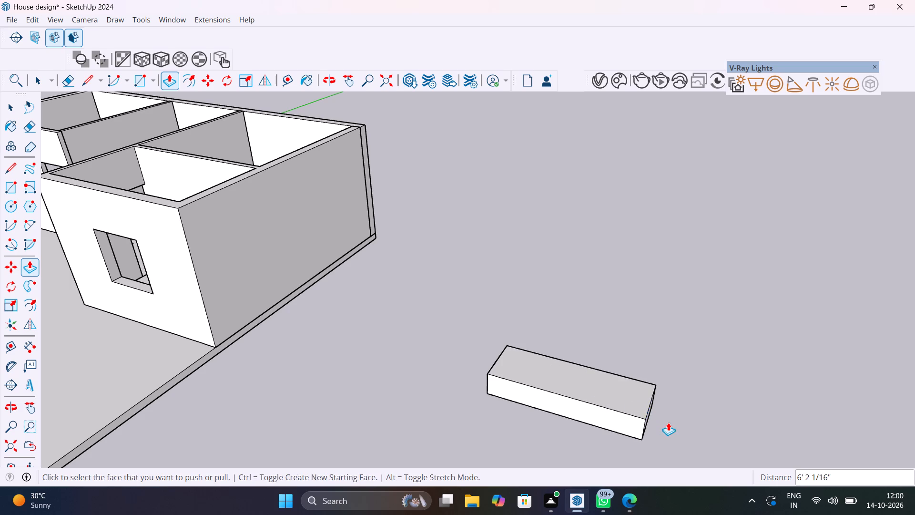
Select all of the block's connected geometry and make it a component.
middle_click_drag(668, 422, 580, 392)
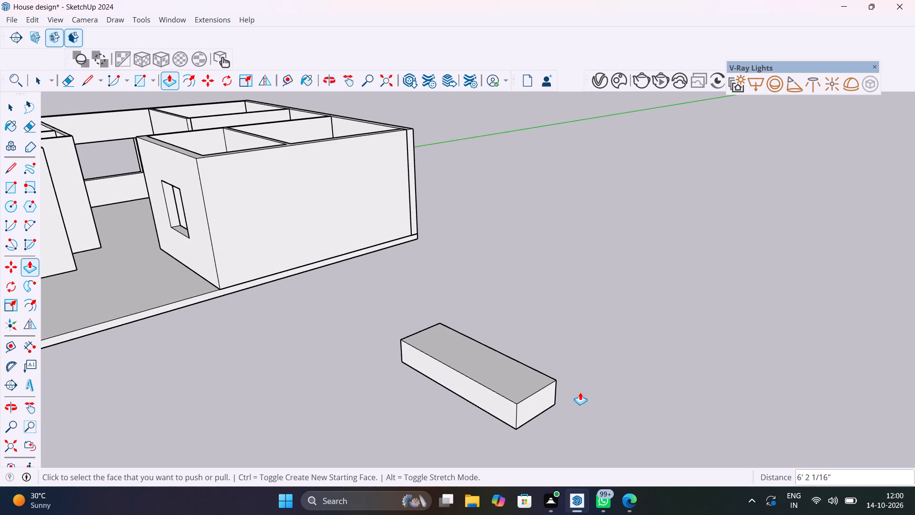
key("space")
triple_click(529, 396)
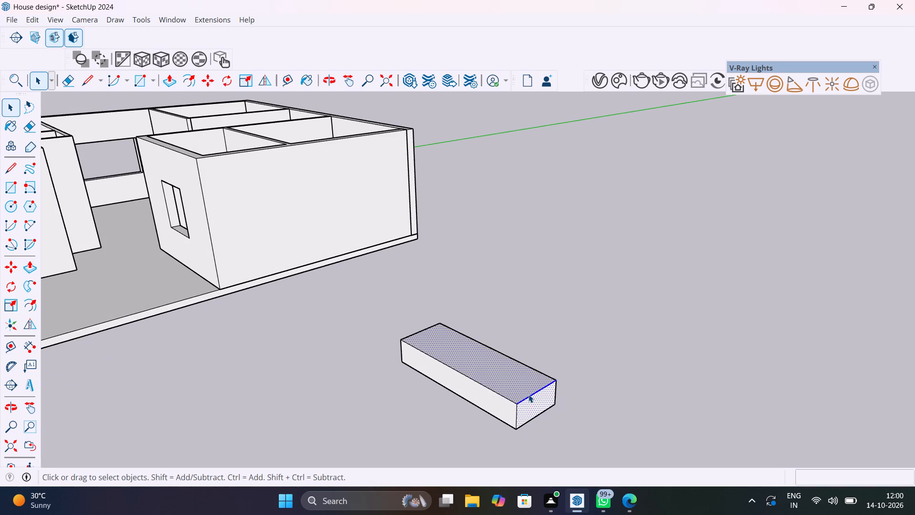
right_click(527, 392)
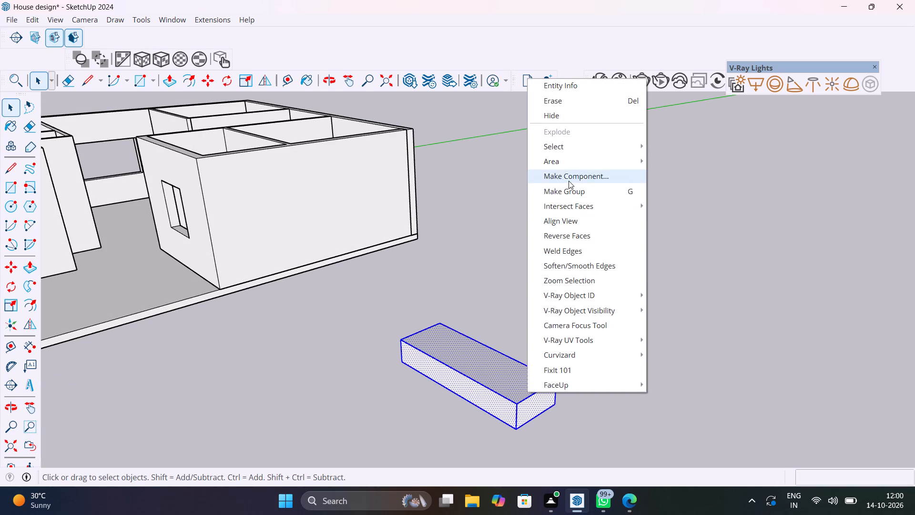
left_click(569, 181)
left_click(475, 398)
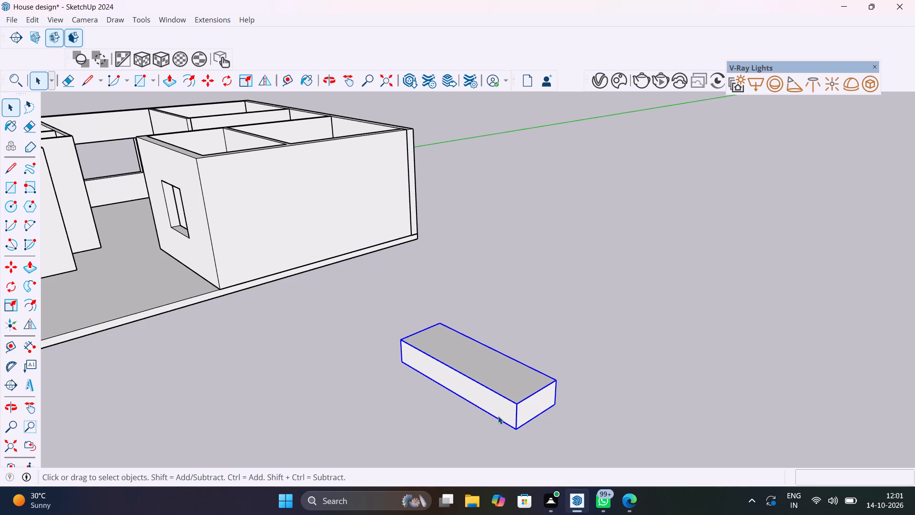
Copy the step component from its lower front corner to its upper back corner and multiply the copy 10 times into a staircase.
key("m")
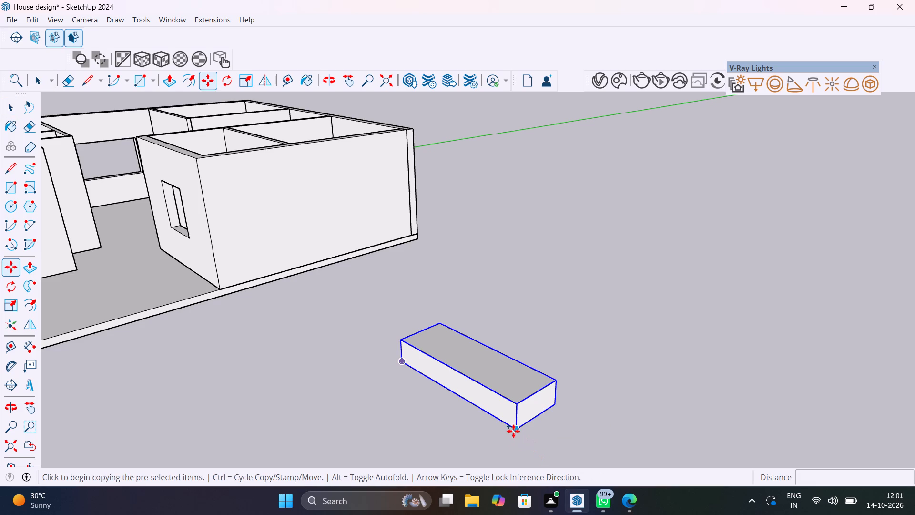
left_click(514, 431)
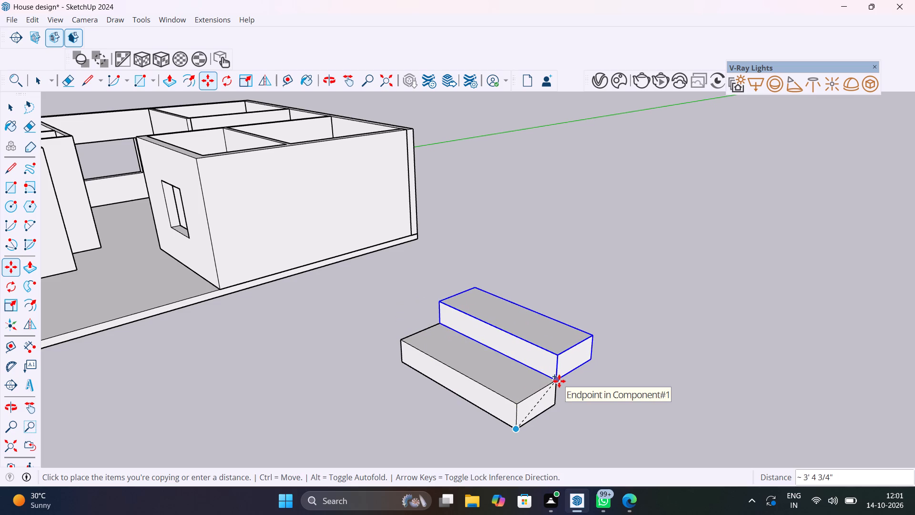
left_click(559, 381)
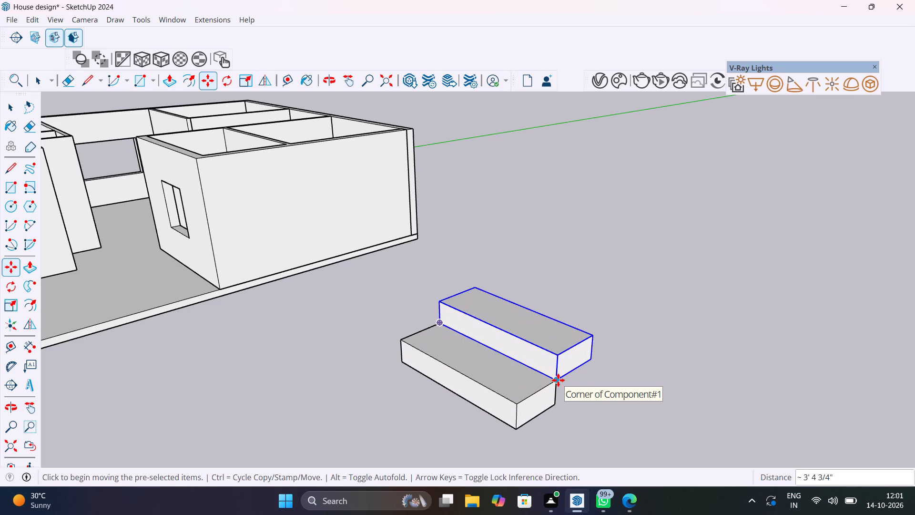
type("10")
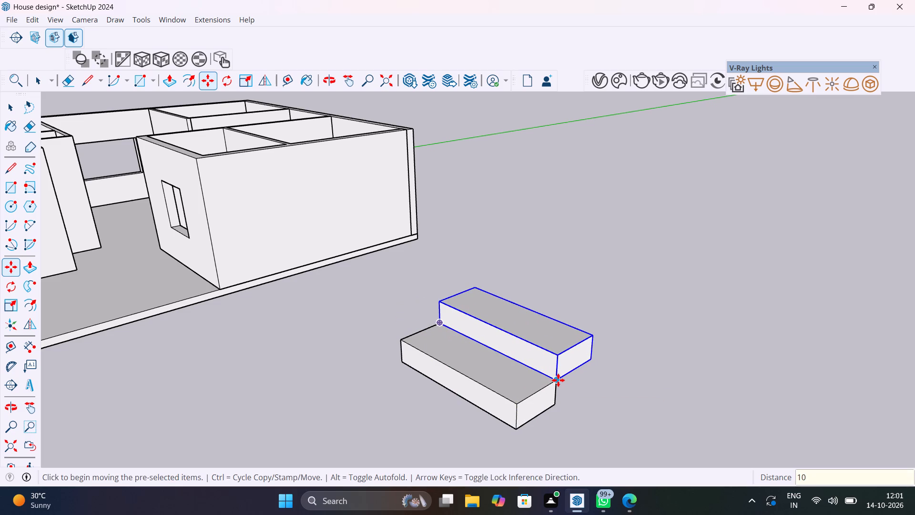
key("asterisk")
key("Return")
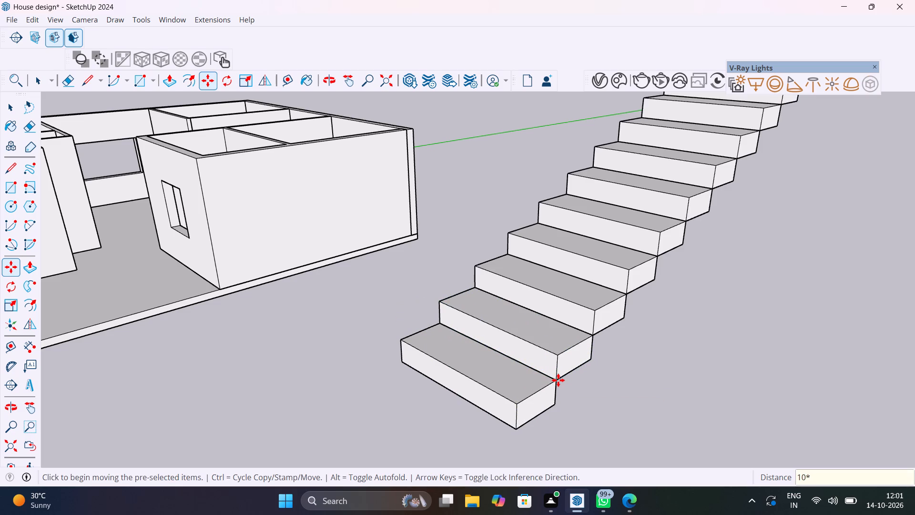
Inside the lowest step's component, copy the top front edge down the riser by about 2 3/16".
scroll(611, 366, "down", 6)
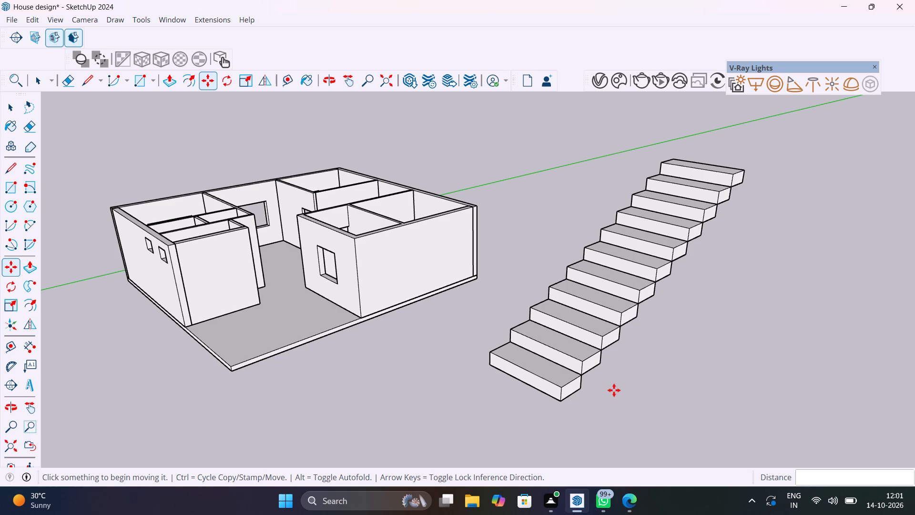
key("space")
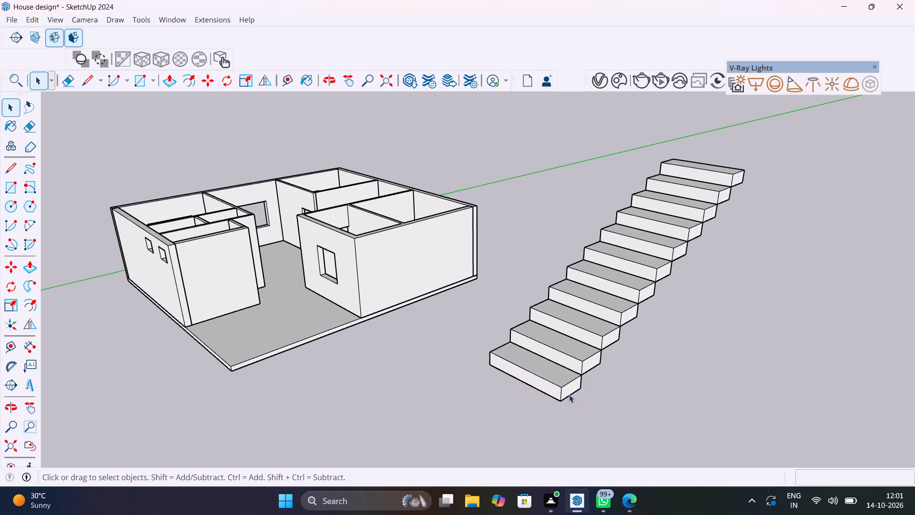
scroll(527, 409, "up", 4)
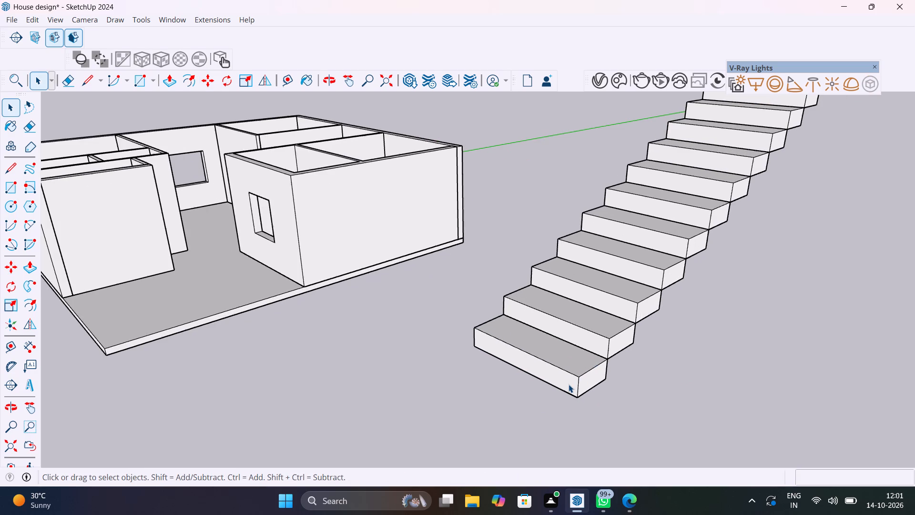
double_click(569, 384)
scroll(577, 377, "up", 11)
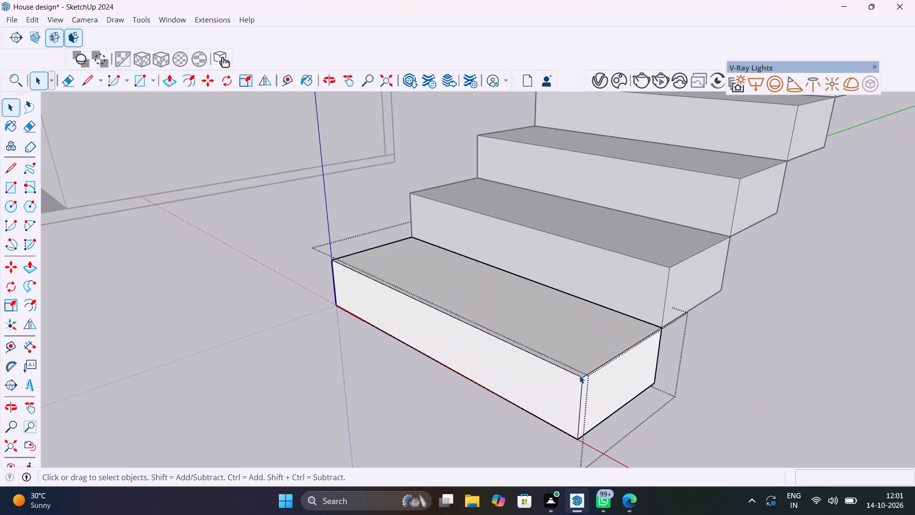
left_click(579, 375)
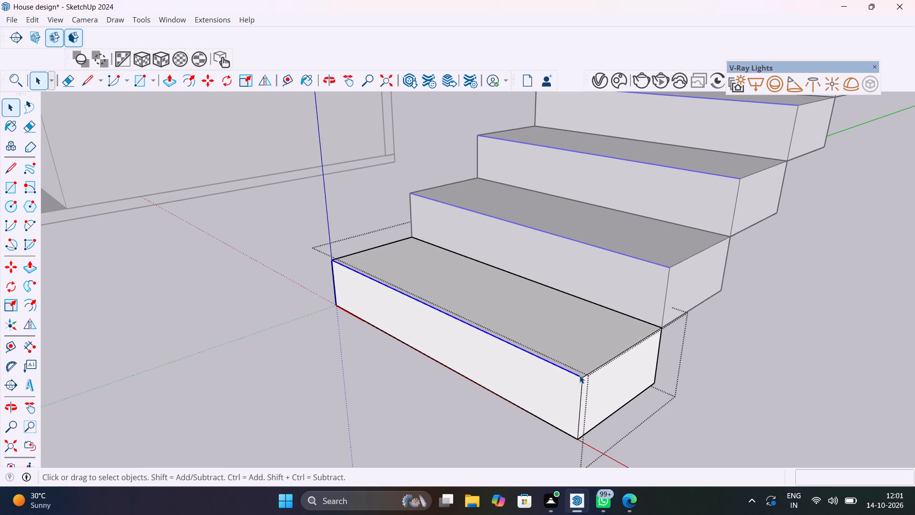
key("m")
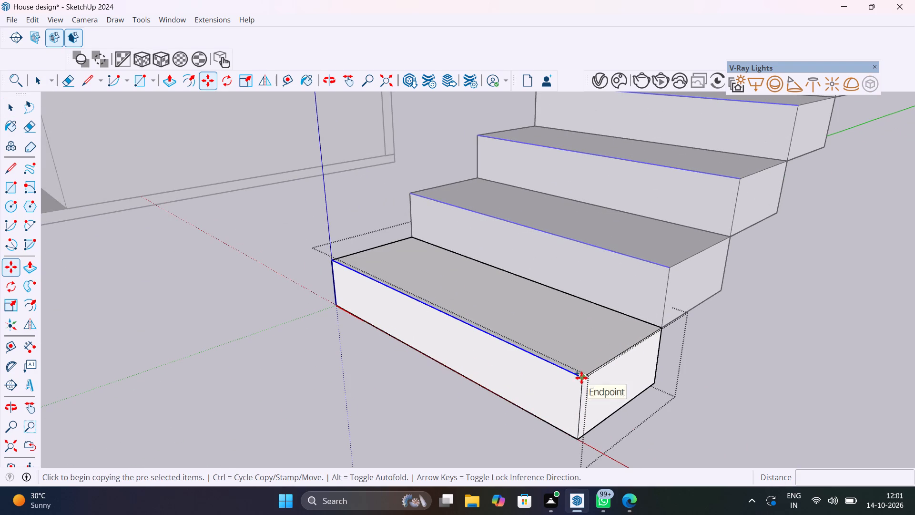
left_click(581, 378)
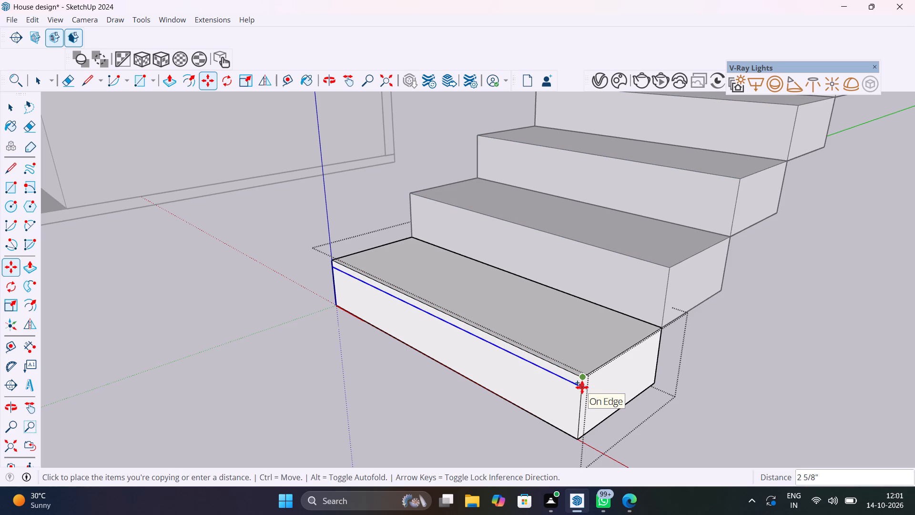
scroll(582, 387, "up", 10)
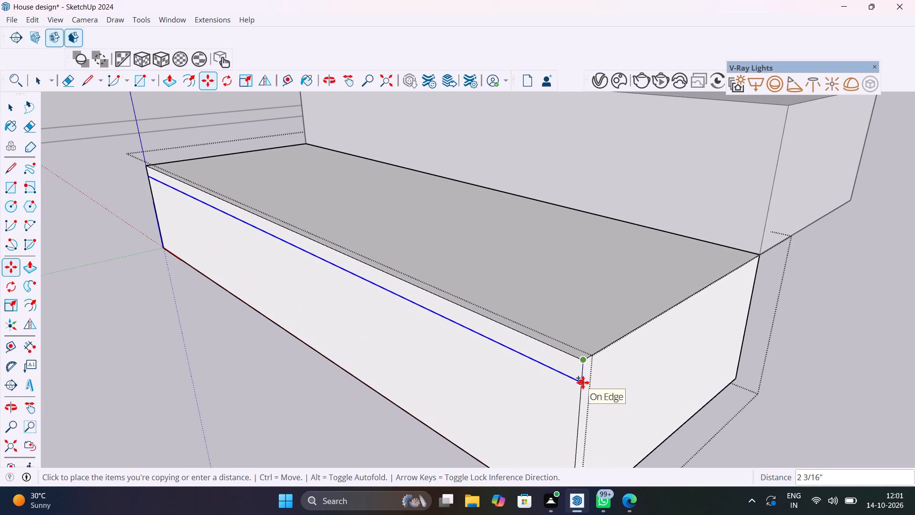
left_click(583, 382)
Push/Pull the narrow strip along the lowest step's top front edge outward about 3 5/8" as a nosing, and close the component.
key("p")
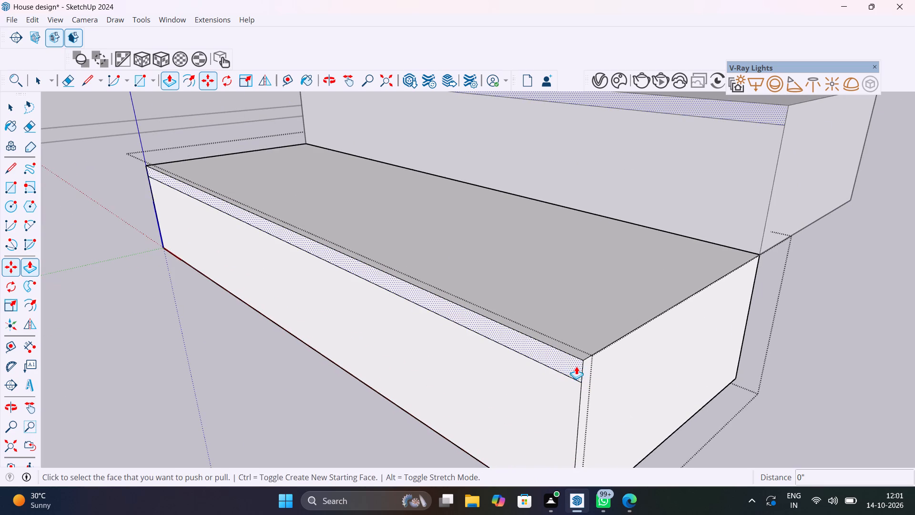
left_click(571, 365)
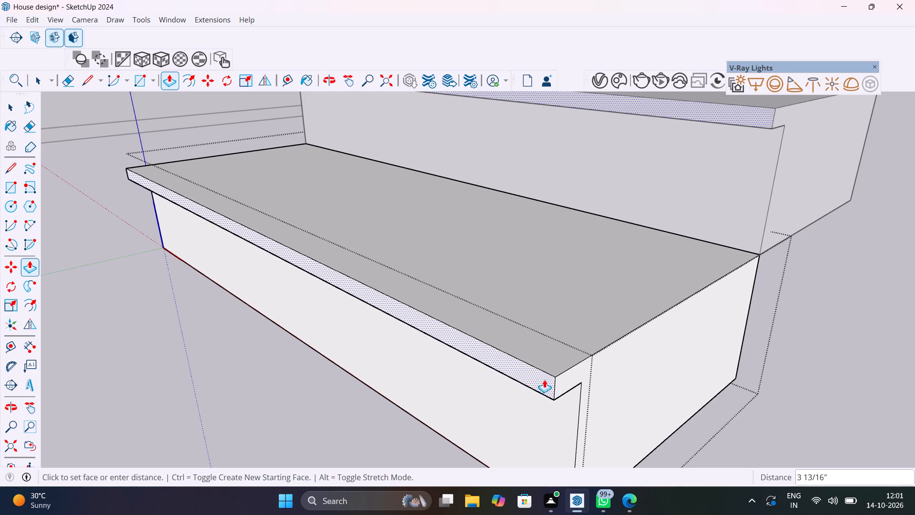
scroll(547, 379, "down", 20)
scroll(547, 379, "down", 13)
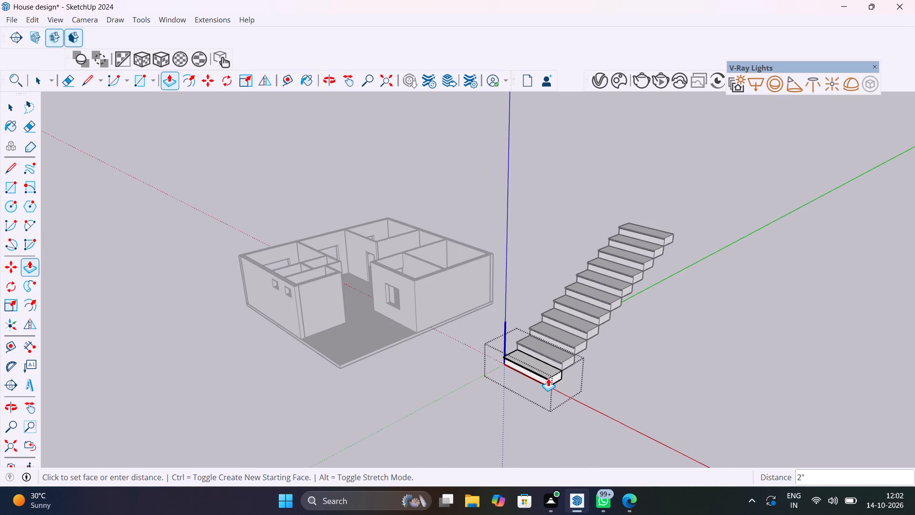
scroll(548, 379, "up", 6)
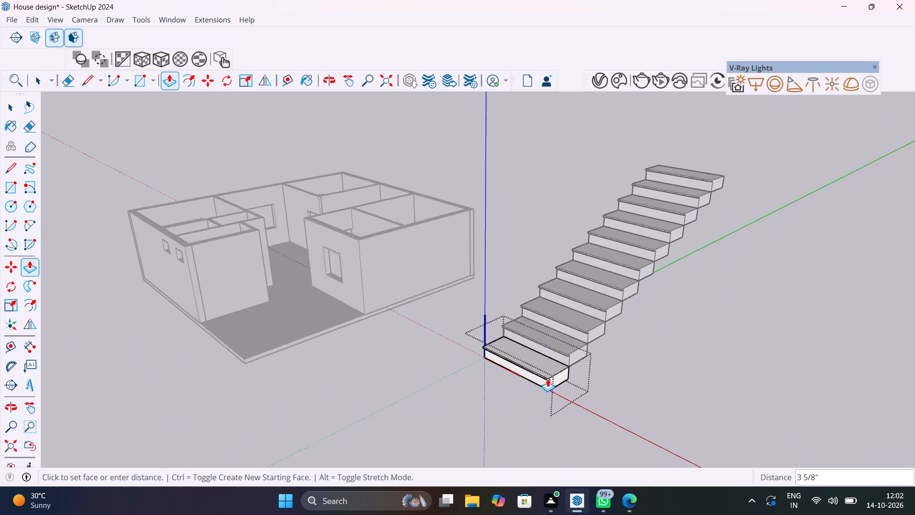
scroll(548, 379, "up", 6)
left_click(548, 379)
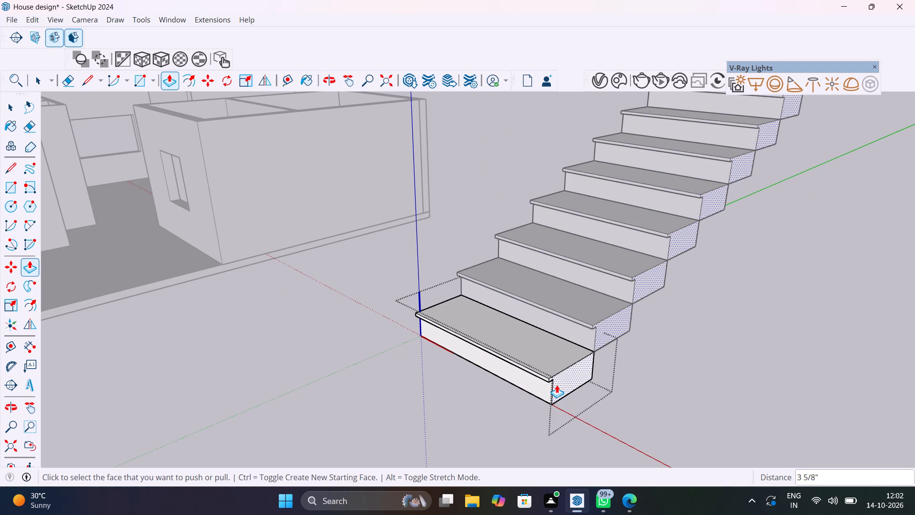
key("space")
scroll(635, 407, "down", 2)
left_click(641, 406)
scroll(661, 382, "down", 14)
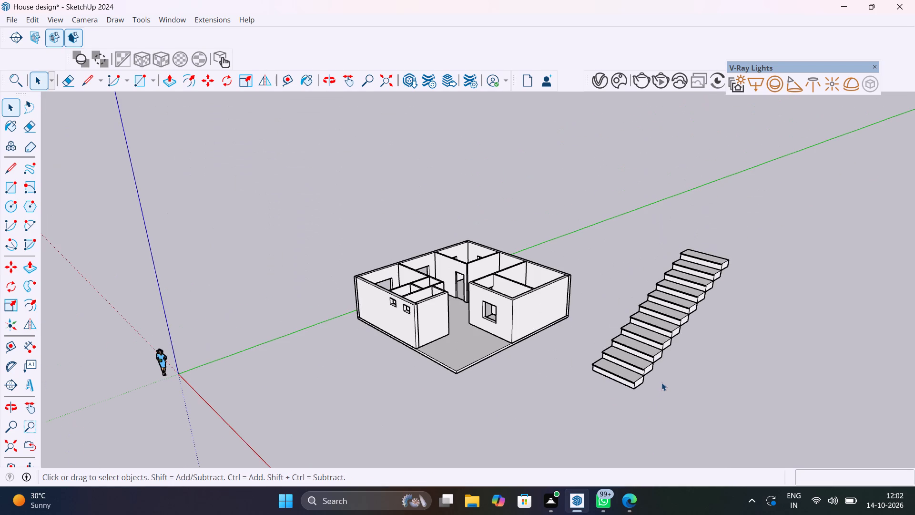
Examine the house's rooms and the nosed staircase from several angles.
scroll(488, 273, "up", 11)
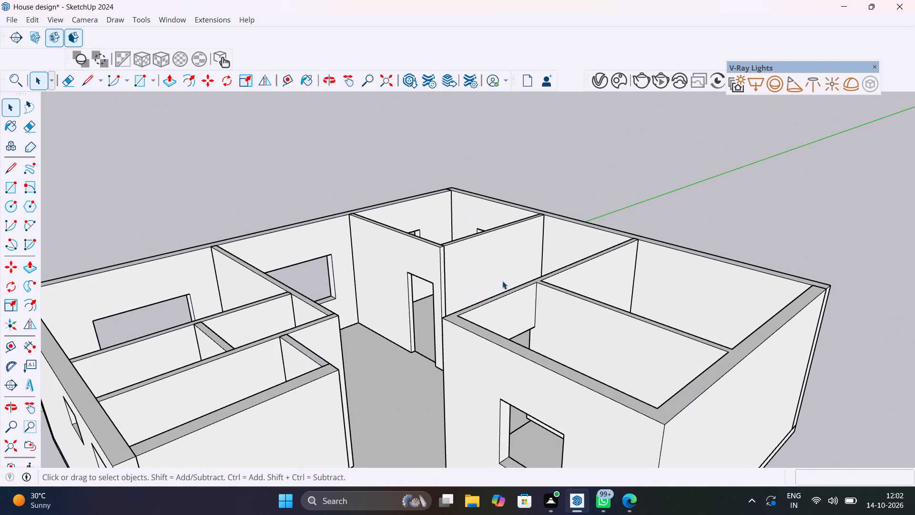
middle_click_drag(563, 298, 703, 382)
scroll(596, 306, "up", 1)
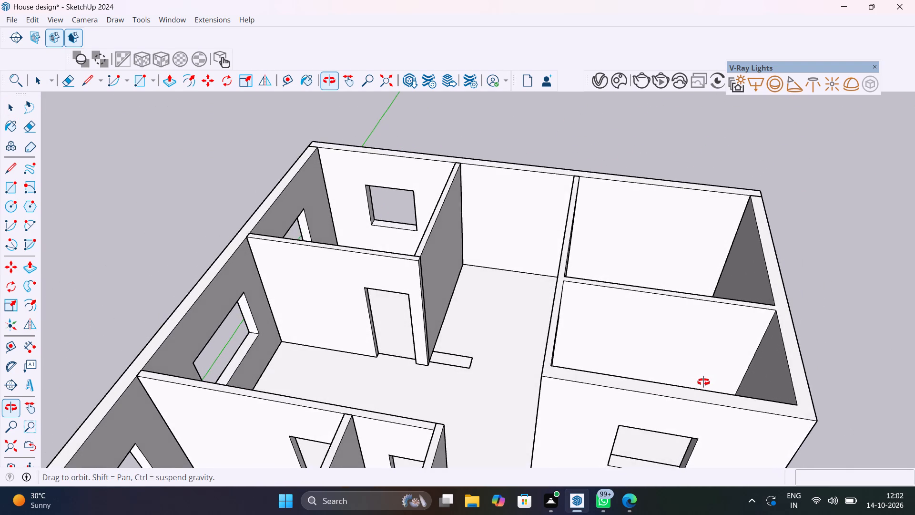
middle_click_drag(703, 382, 473, 419)
scroll(521, 344, "down", 8)
scroll(587, 331, "down", 8)
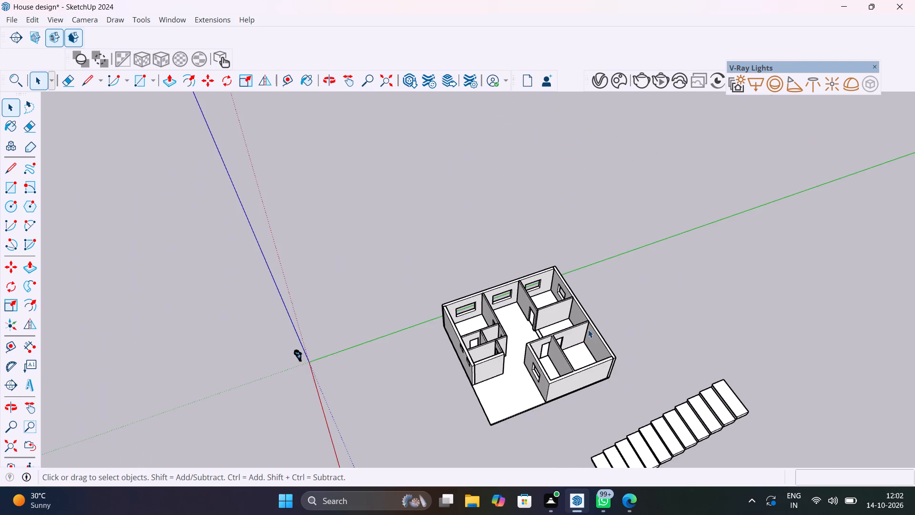
scroll(588, 330, "down", 4)
middle_click_drag(684, 393, 824, 270)
scroll(676, 313, "up", 4)
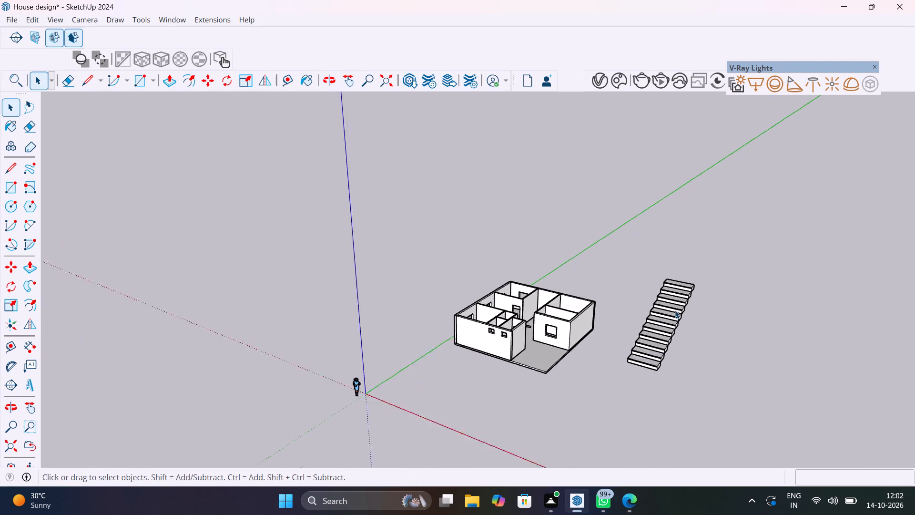
scroll(675, 310, "up", 11)
middle_click_drag(713, 323, 554, 269)
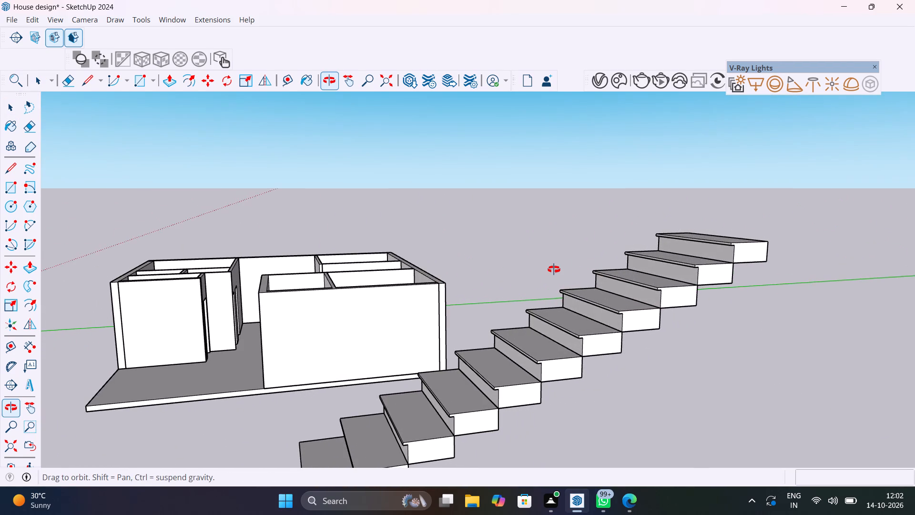
middle_click_drag(554, 269, 686, 255)
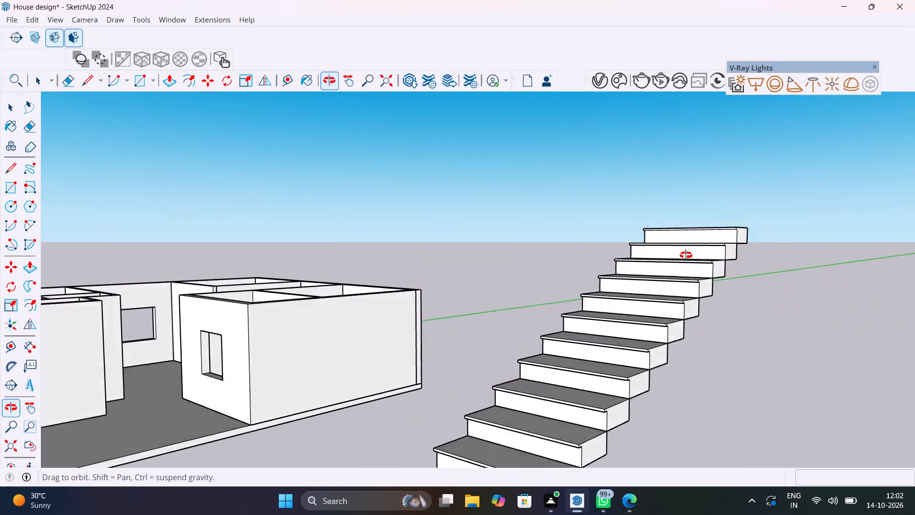
middle_click_drag(686, 255, 700, 309)
left_click(700, 310)
Inside the second step's component, move the bottom front edge straight down about 1' 5 7/8" to slope the staircase's underside, and close the component.
scroll(700, 310, "down", 6)
middle_click_drag(660, 390, 559, 282)
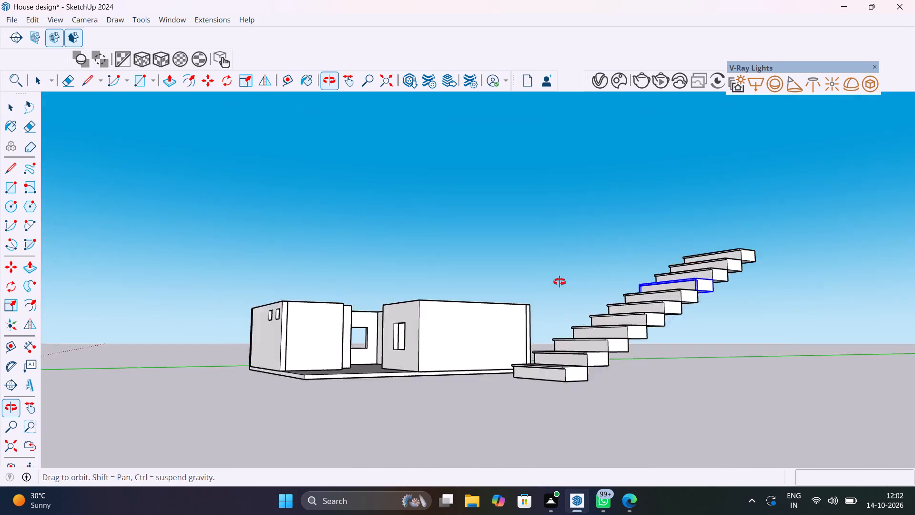
middle_click_drag(559, 282, 486, 283)
scroll(599, 382, "up", 1)
left_click(598, 382)
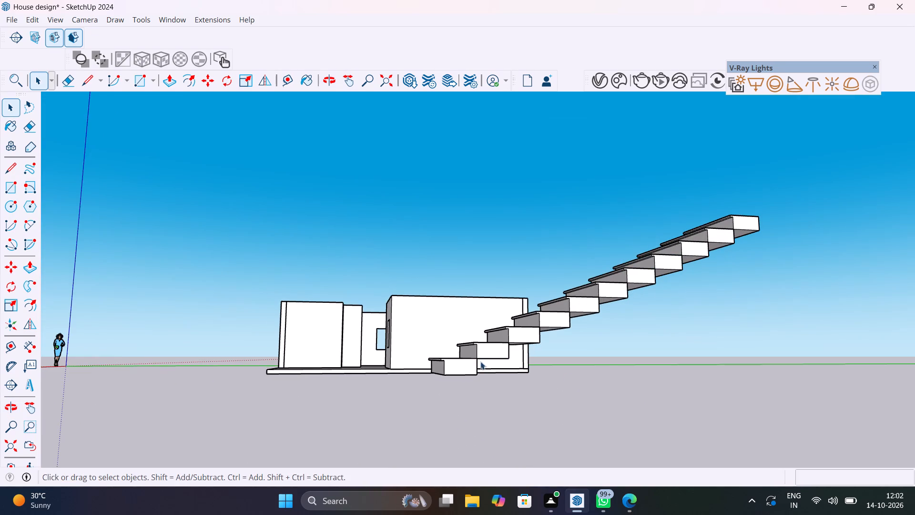
scroll(480, 361, "up", 11)
scroll(479, 360, "down", 5)
left_click(484, 349)
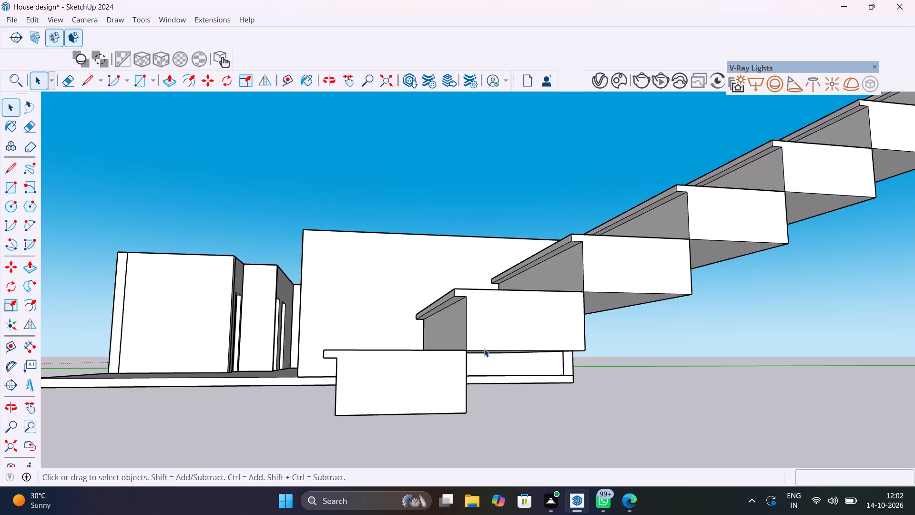
scroll(484, 349, "up", 8)
double_click(488, 352)
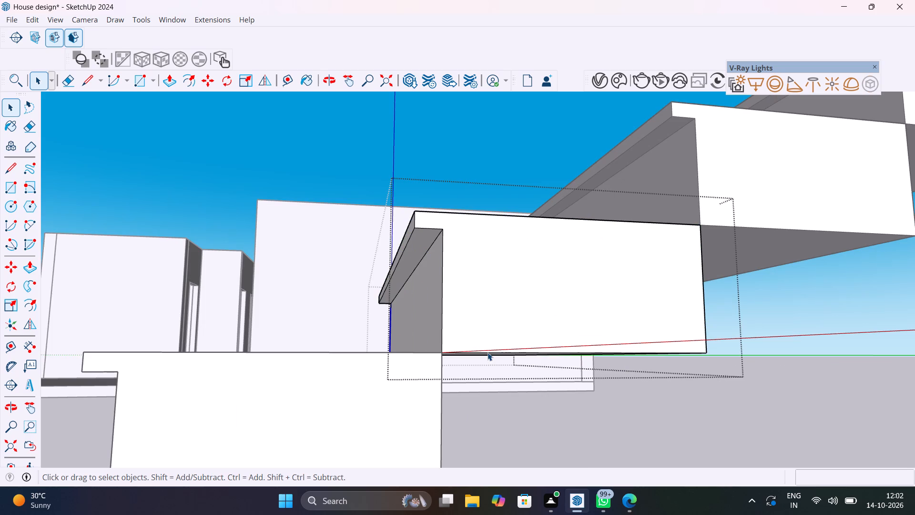
middle_click_drag(470, 353, 369, 283)
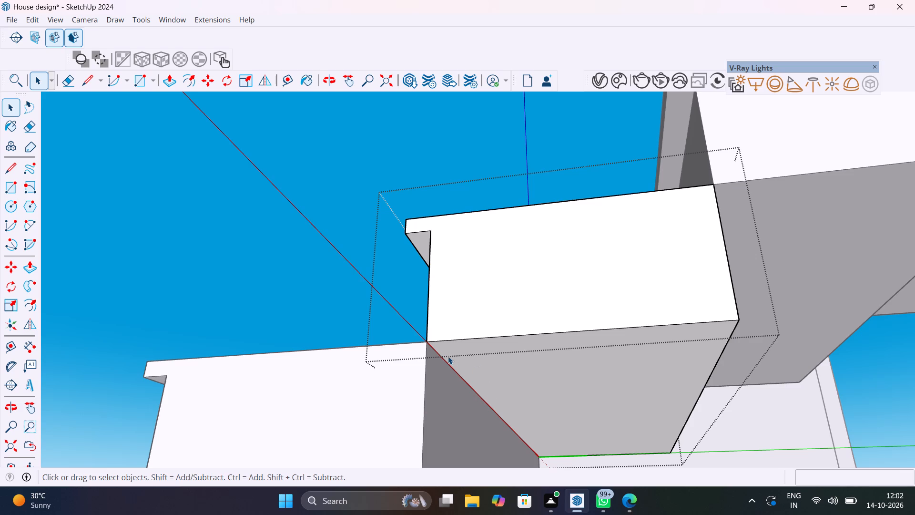
left_click(434, 350)
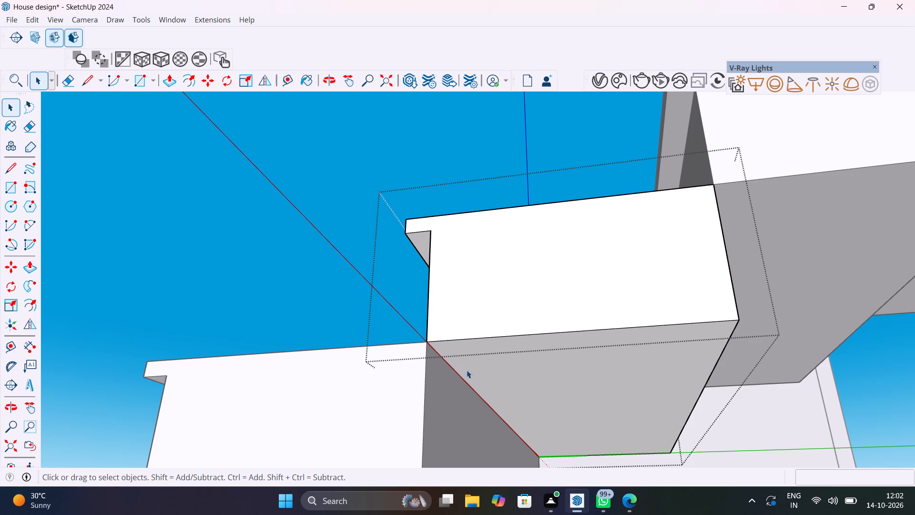
left_click(466, 382)
key("m")
left_click(451, 371)
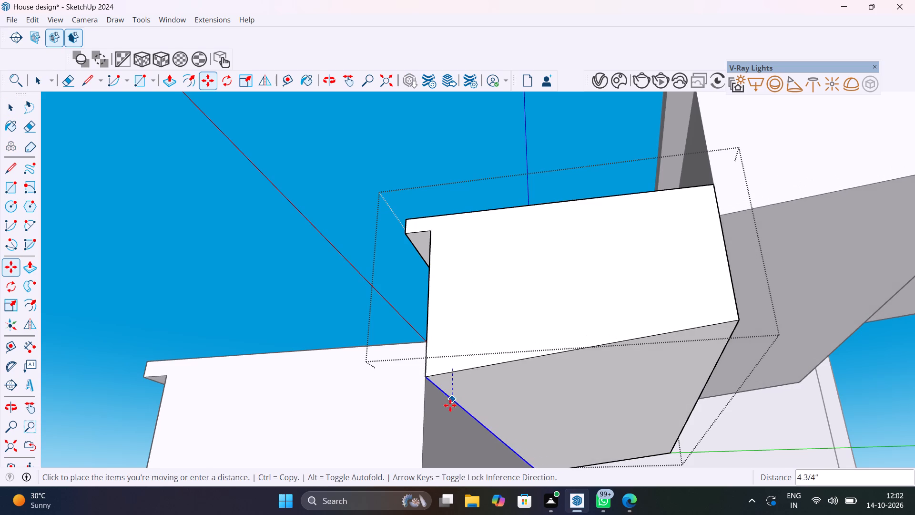
scroll(447, 423, "down", 9)
middle_click_drag(447, 423, 444, 413, "shift")
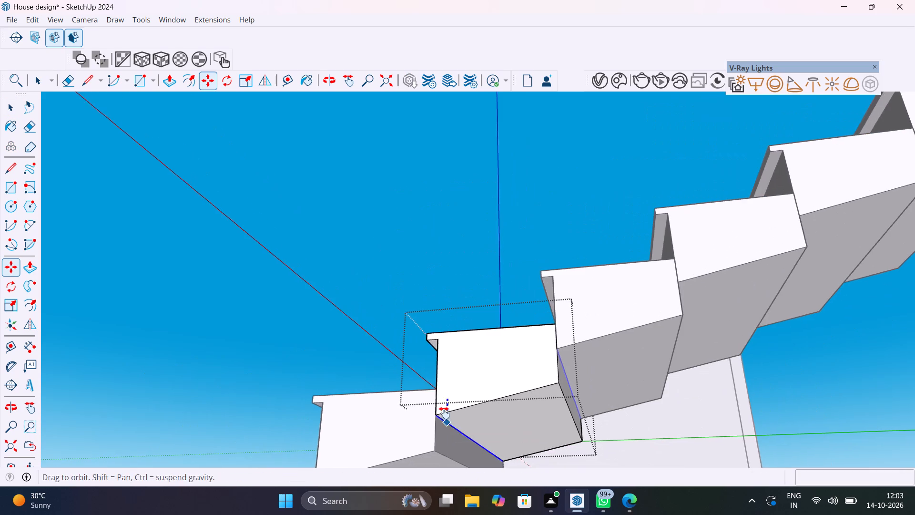
middle_click_drag(444, 413, 460, 343, "shift")
scroll(460, 343, "up", 1, "shift")
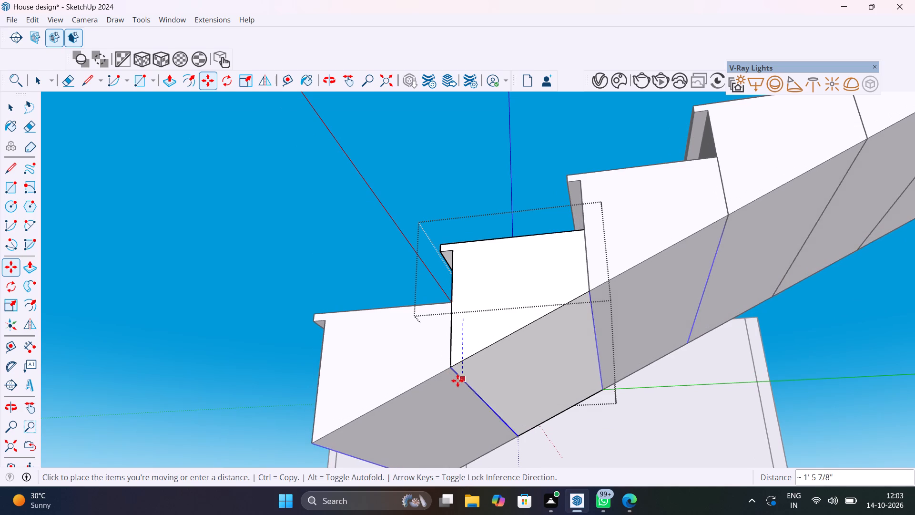
left_click(458, 380)
scroll(479, 390, "down", 15)
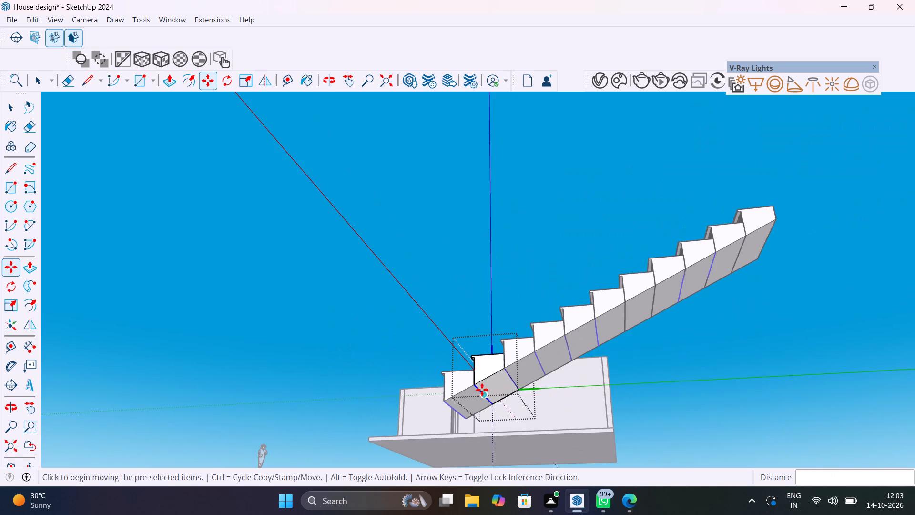
middle_click_drag(488, 391, 669, 491)
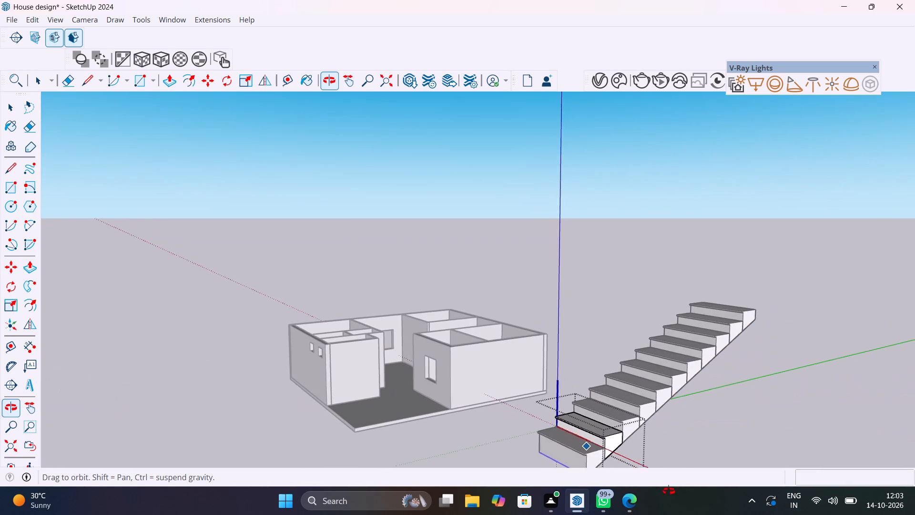
middle_click_drag(669, 491, 557, 450)
key("space")
left_click(671, 401)
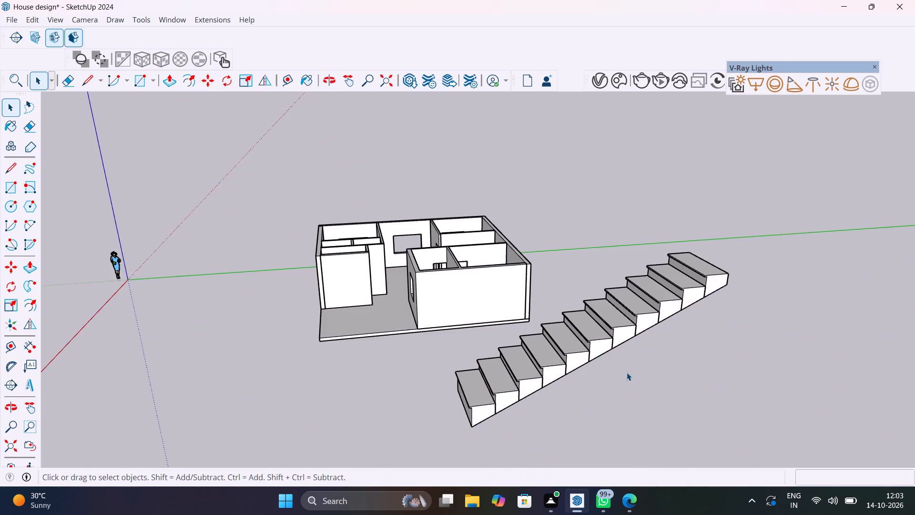
Examine the staircase's nosings, sides and sloped underside beside the house from several angles.
scroll(628, 370, "down", 5)
scroll(545, 392, "up", 6)
middle_click_drag(550, 395, 739, 392)
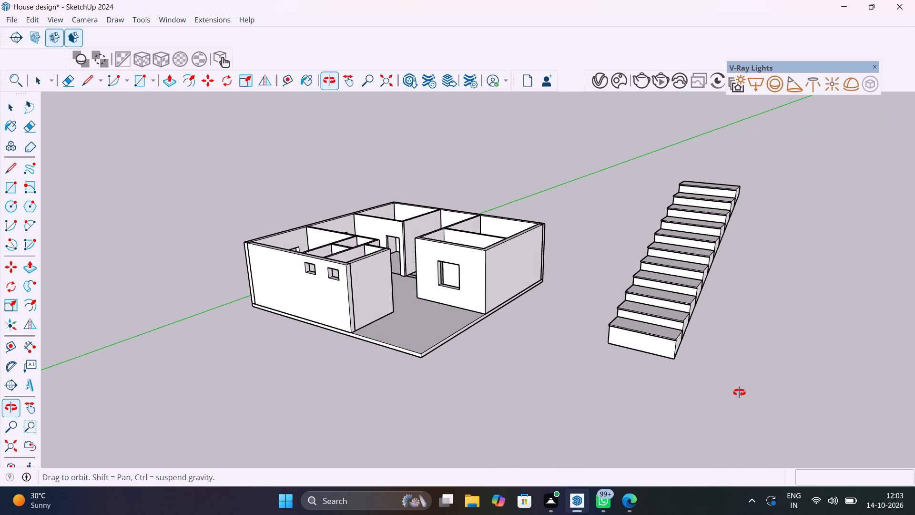
middle_click_drag(739, 392, 742, 393)
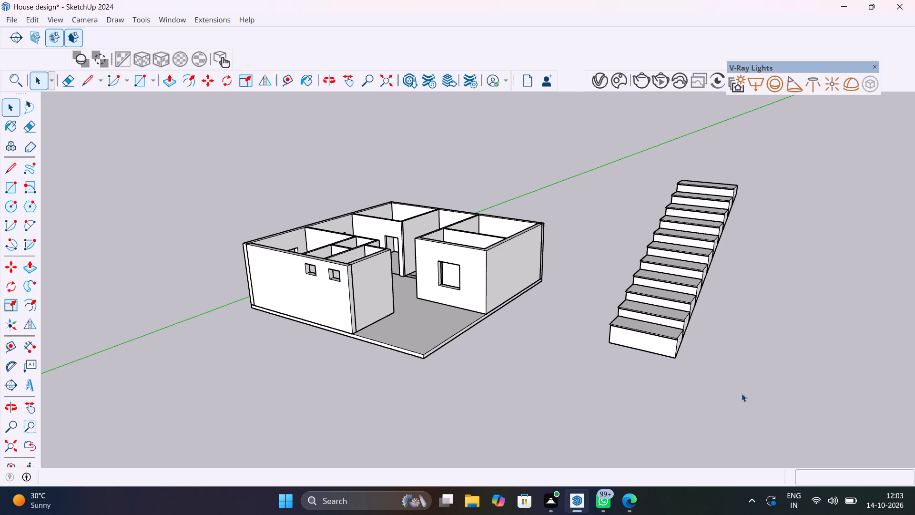
middle_click_drag(780, 335, 779, 335)
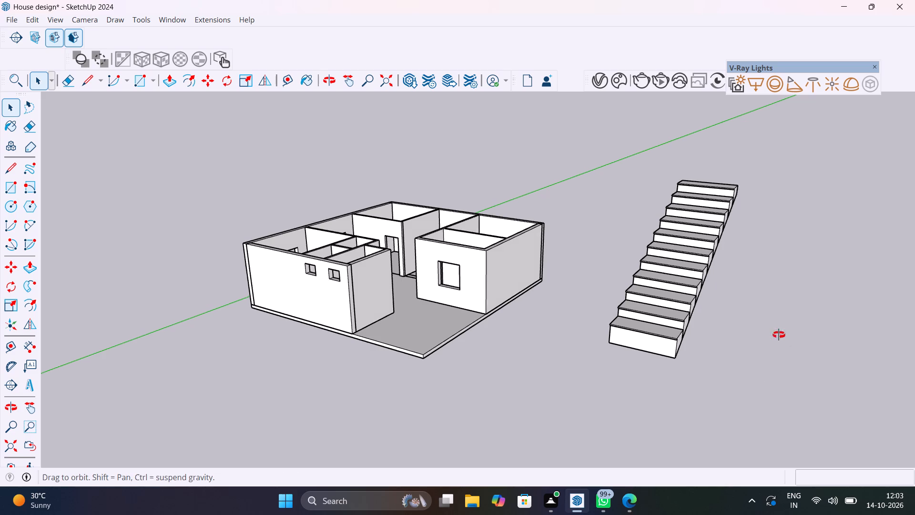
middle_click_drag(779, 335, 599, 313)
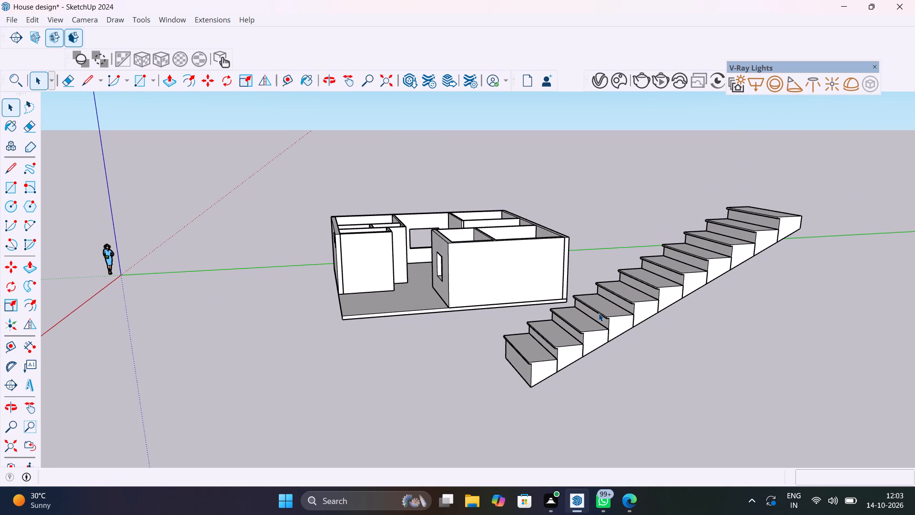
scroll(572, 357, "up", 9)
scroll(506, 353, "up", 8)
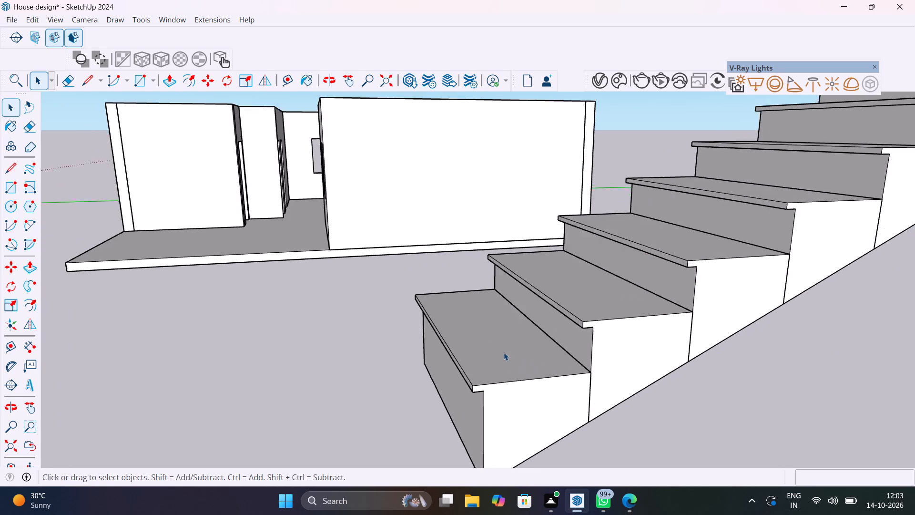
scroll(504, 352, "up", 1)
middle_click_drag(544, 371, 712, 338)
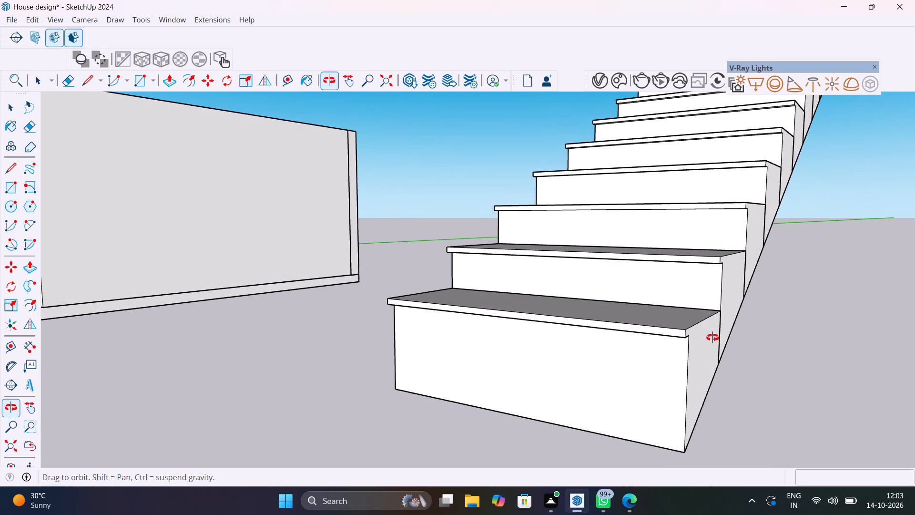
middle_click_drag(712, 338, 733, 469)
scroll(641, 335, "down", 14)
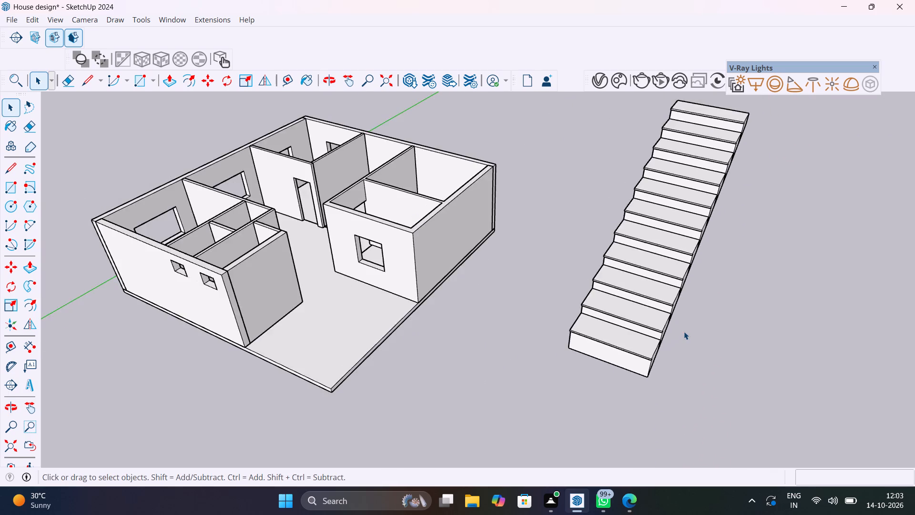
scroll(684, 331, "down", 5)
middle_click_drag(674, 328, 647, 293)
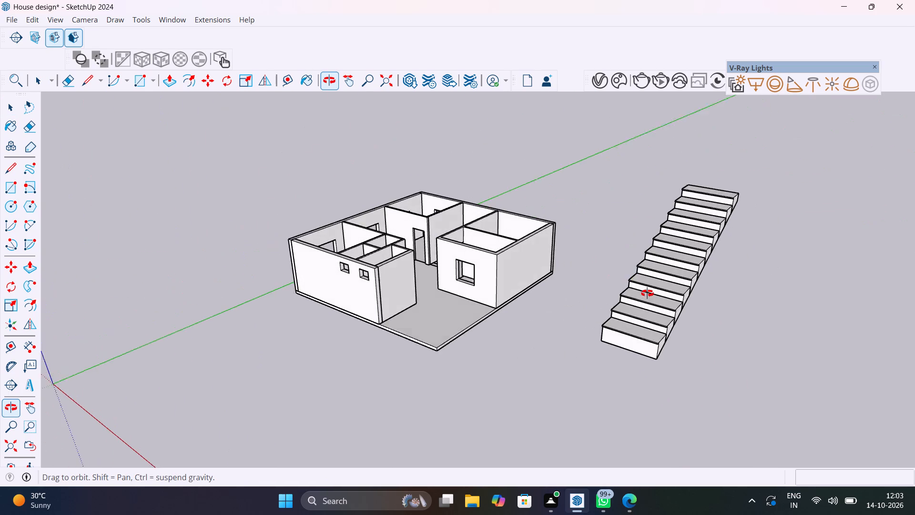
middle_click_drag(647, 293, 648, 297)
Delete the face of the narrow rectangle on the house floor at the end of the interior wall by the doorway.
scroll(447, 243, "up", 16)
middle_click_drag(417, 276, 440, 338)
scroll(422, 268, "up", 11)
left_click(437, 309)
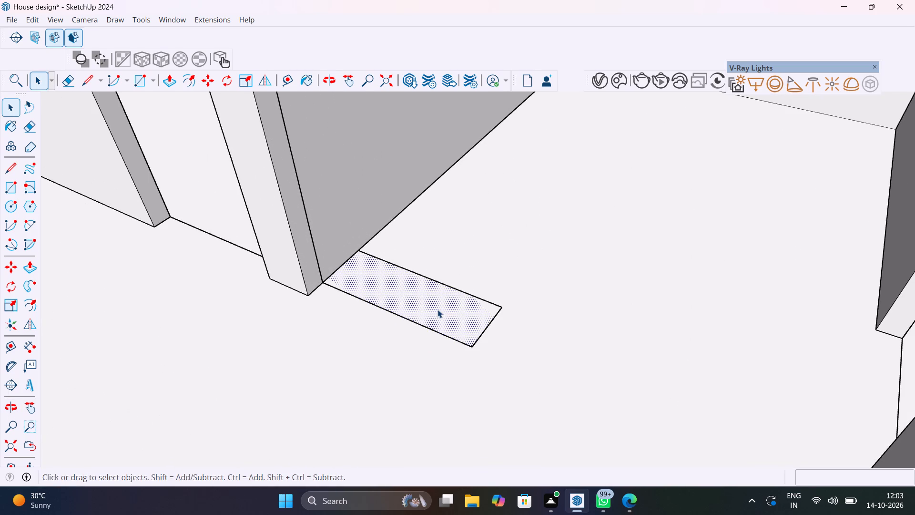
key("Delete")
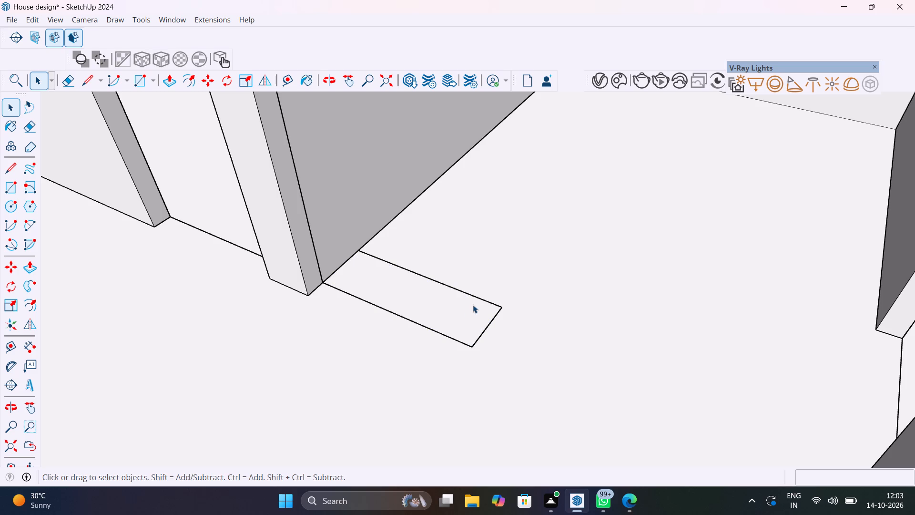
Delete the remaining edges of the narrow rectangle on the floor at the end of the interior wall.
left_click(479, 299)
key("Delete")
left_click(489, 325)
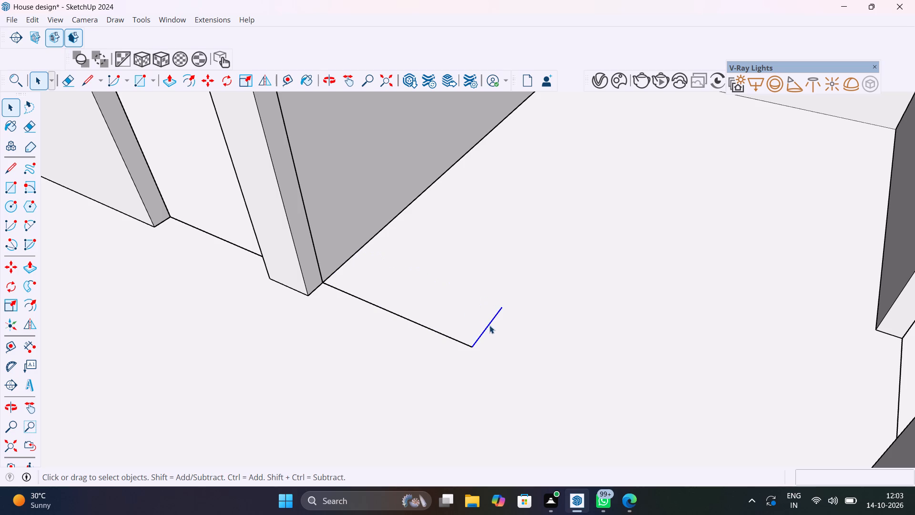
key("Delete")
left_click(468, 346)
key("Delete")
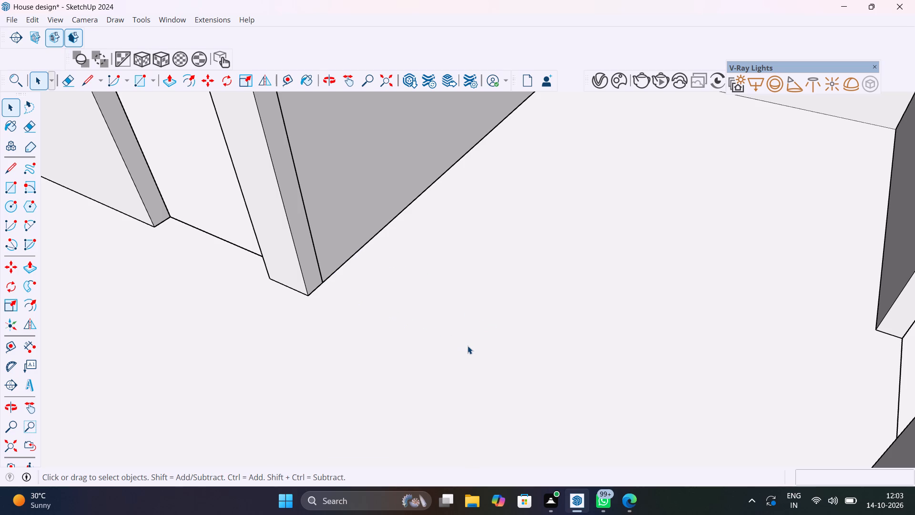
Place a guide line on the floor parallel to the passage's far wall, 11' from it, through the interior wall's end corner.
scroll(468, 344, "down", 7)
middle_click_drag(502, 335, 539, 335)
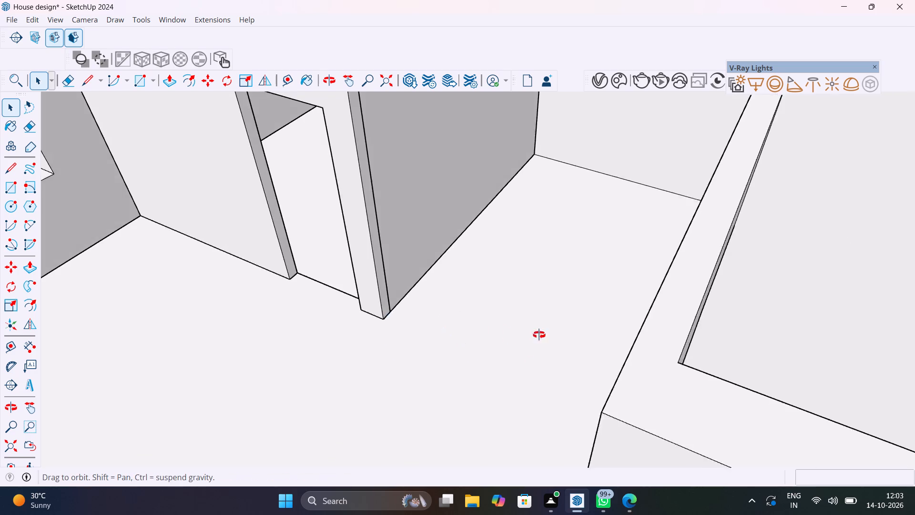
middle_click_drag(539, 335, 421, 325)
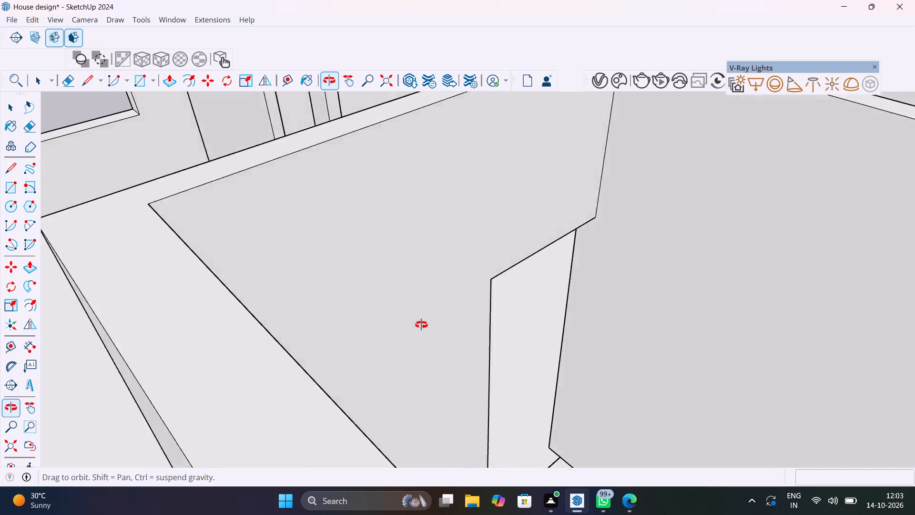
middle_click_drag(421, 325, 455, 405)
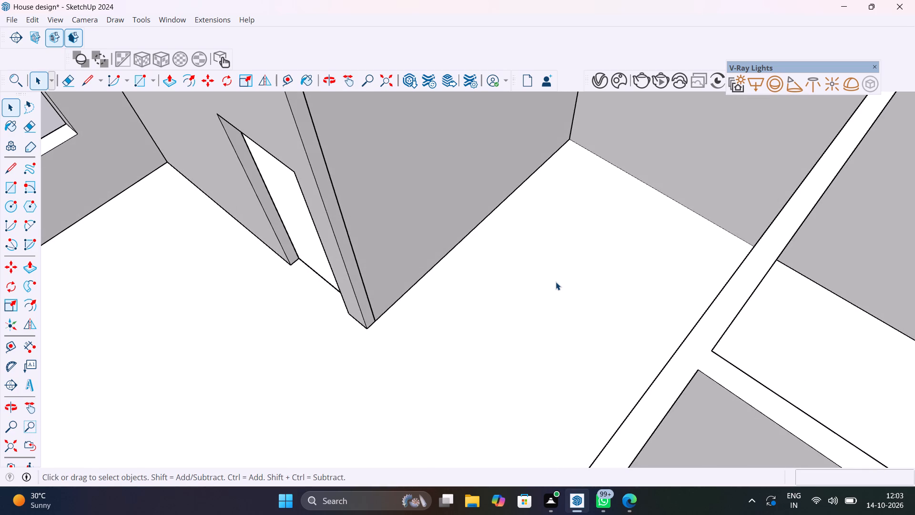
key("t")
left_click(659, 192)
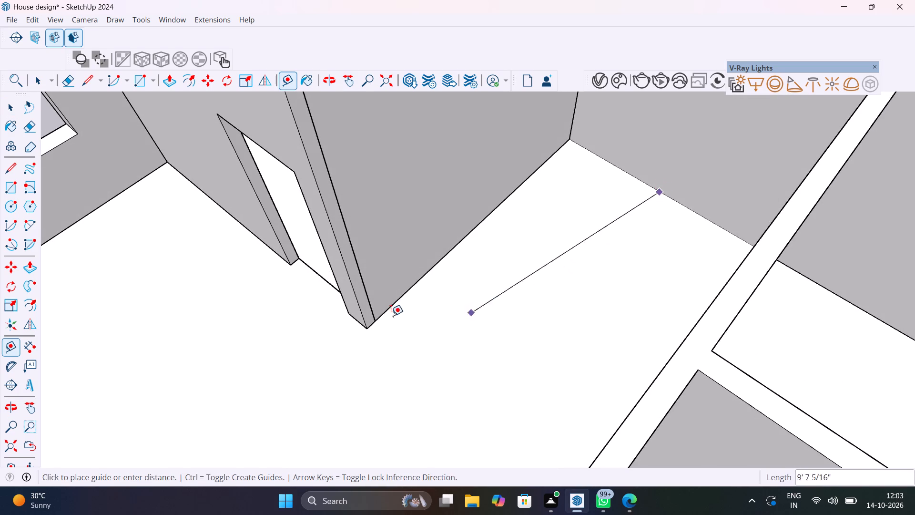
key("Escape")
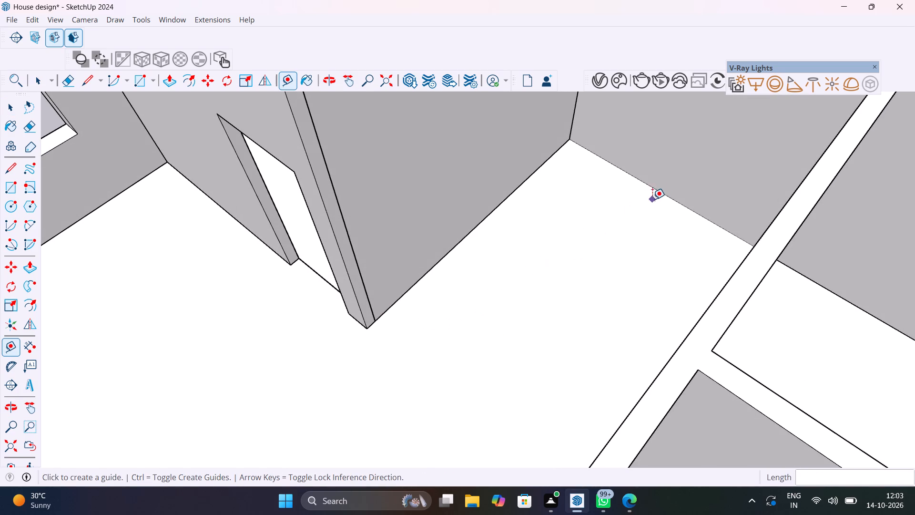
left_click(656, 193)
key("Escape")
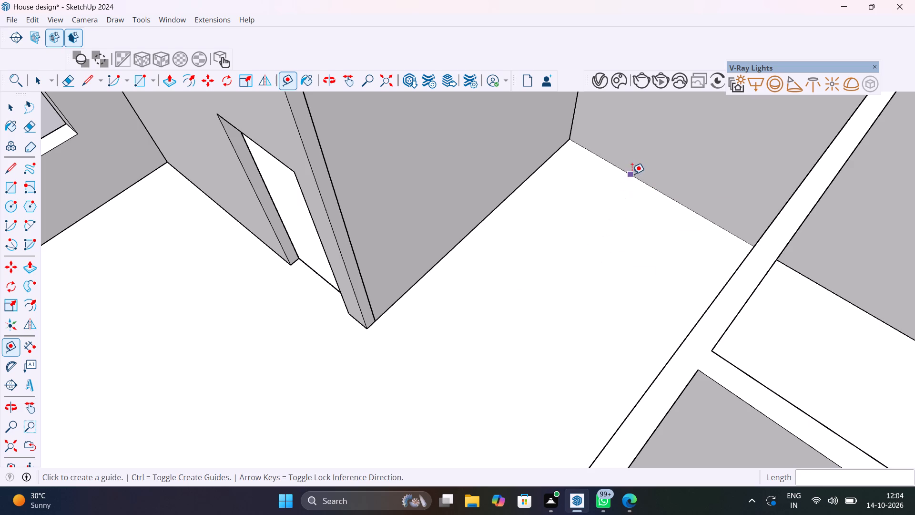
left_click(632, 174)
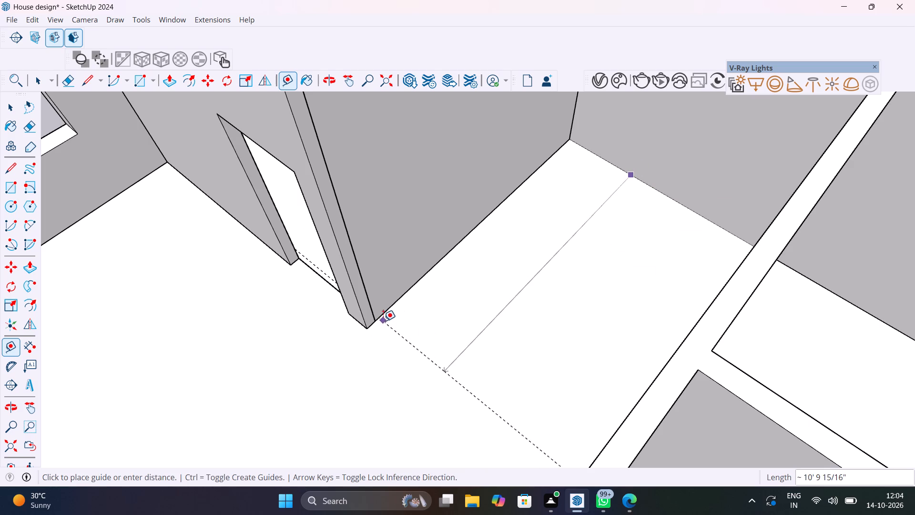
left_click(380, 321)
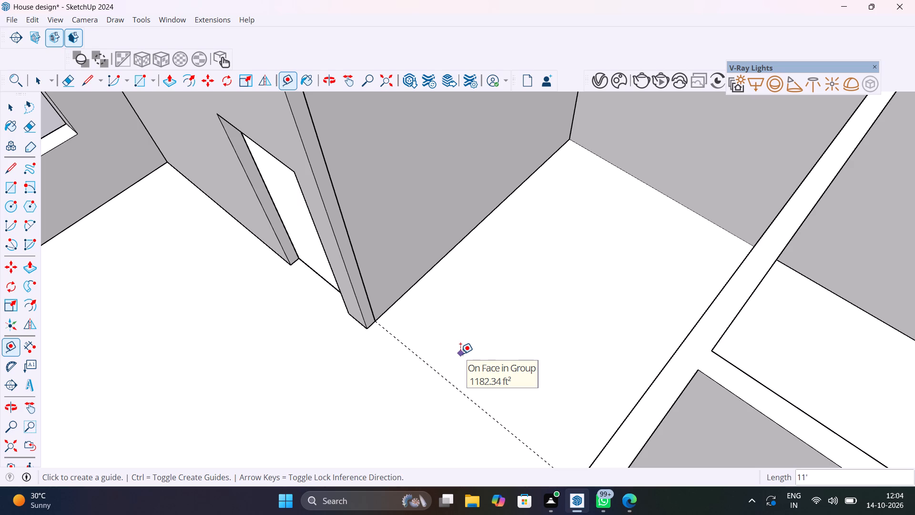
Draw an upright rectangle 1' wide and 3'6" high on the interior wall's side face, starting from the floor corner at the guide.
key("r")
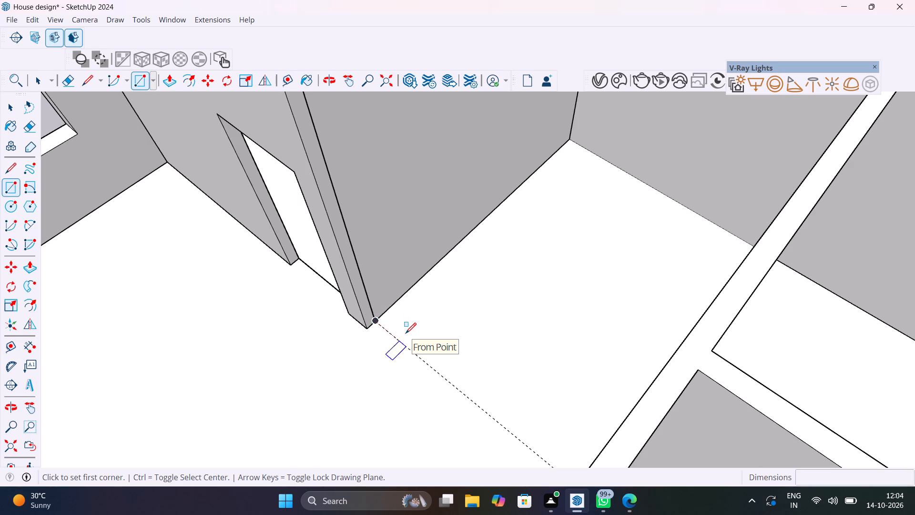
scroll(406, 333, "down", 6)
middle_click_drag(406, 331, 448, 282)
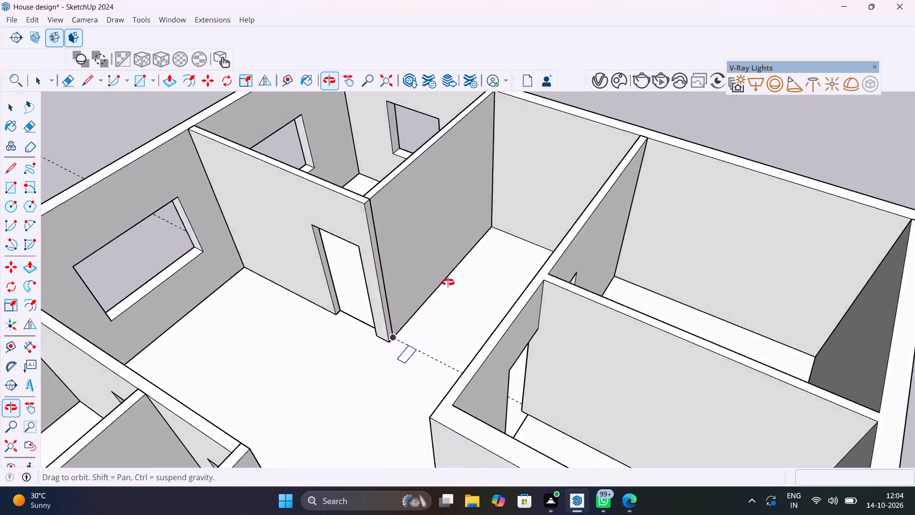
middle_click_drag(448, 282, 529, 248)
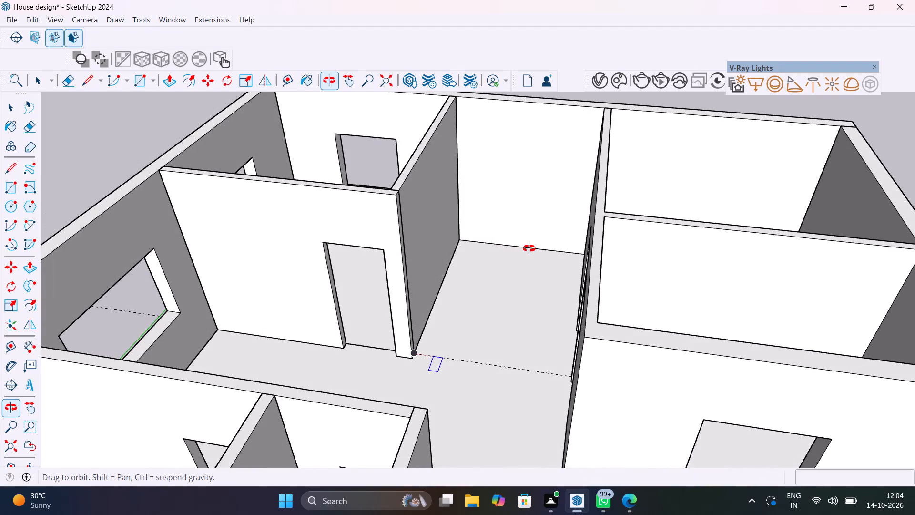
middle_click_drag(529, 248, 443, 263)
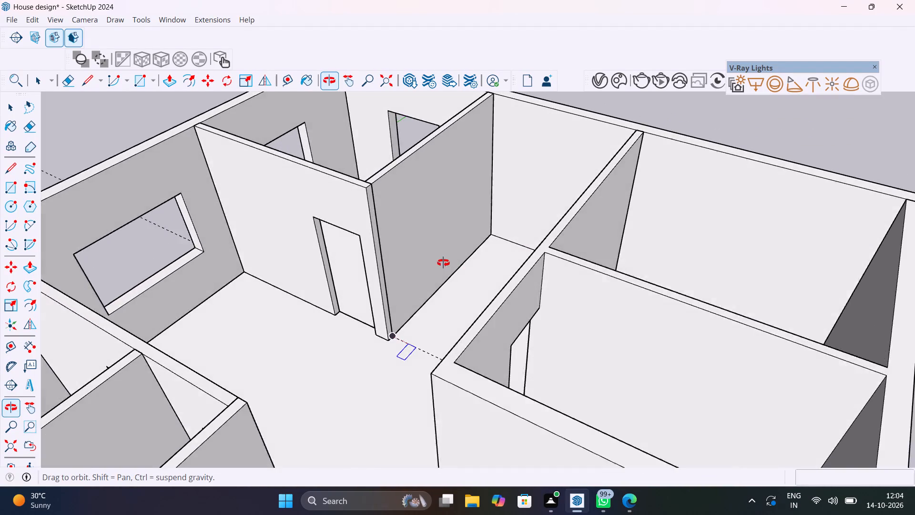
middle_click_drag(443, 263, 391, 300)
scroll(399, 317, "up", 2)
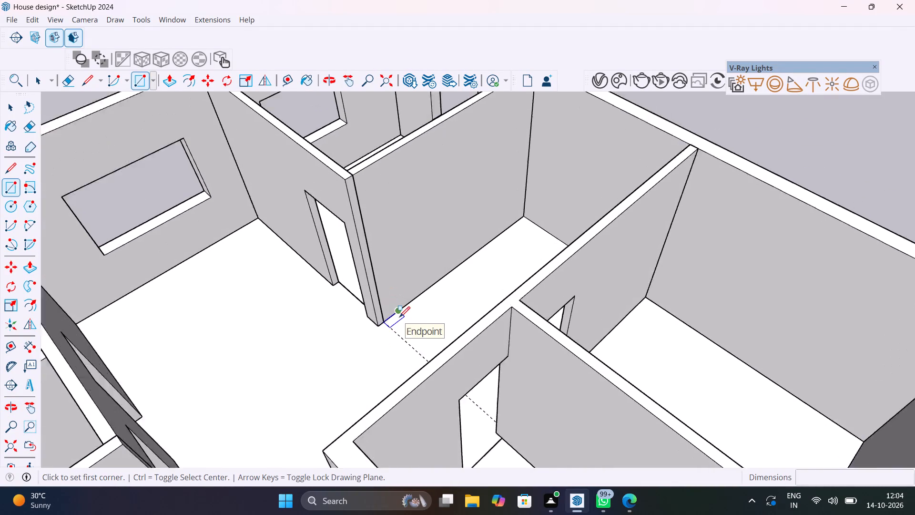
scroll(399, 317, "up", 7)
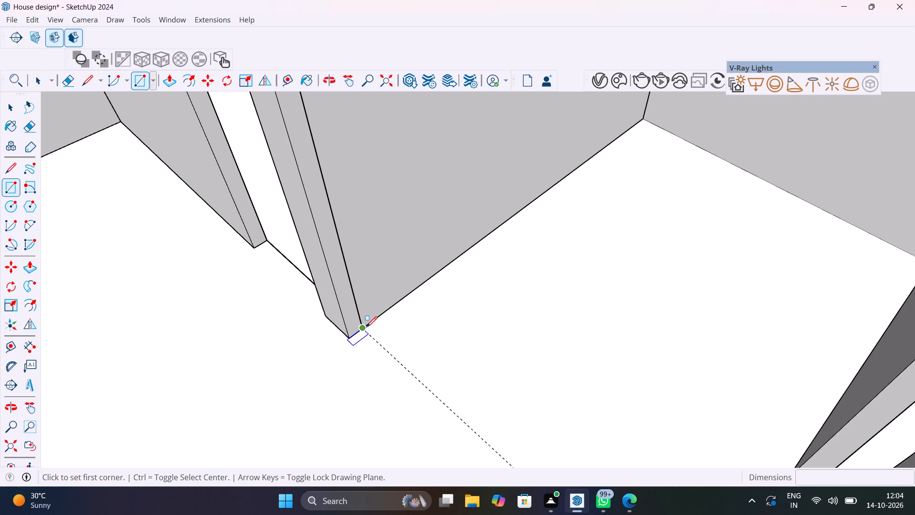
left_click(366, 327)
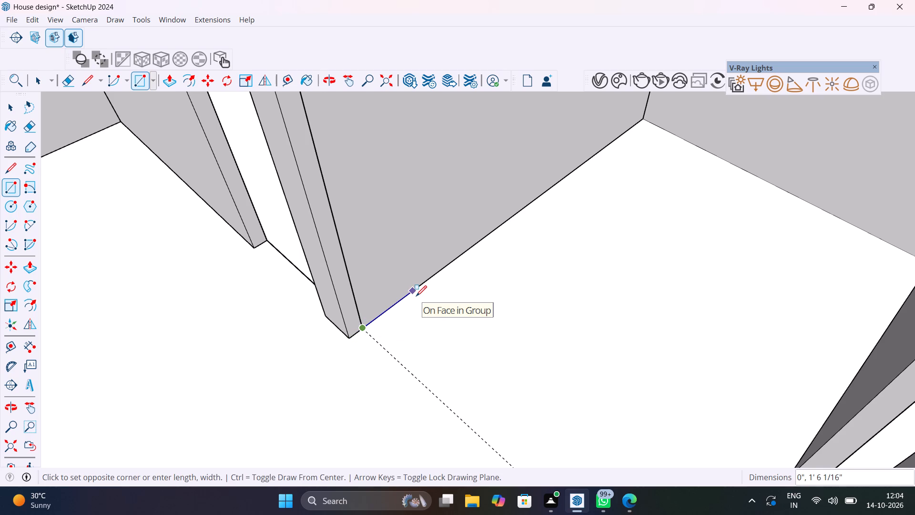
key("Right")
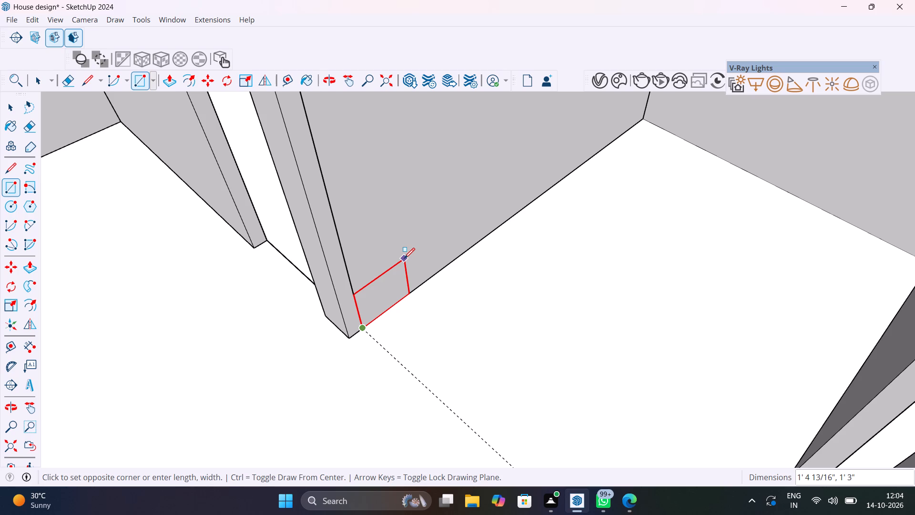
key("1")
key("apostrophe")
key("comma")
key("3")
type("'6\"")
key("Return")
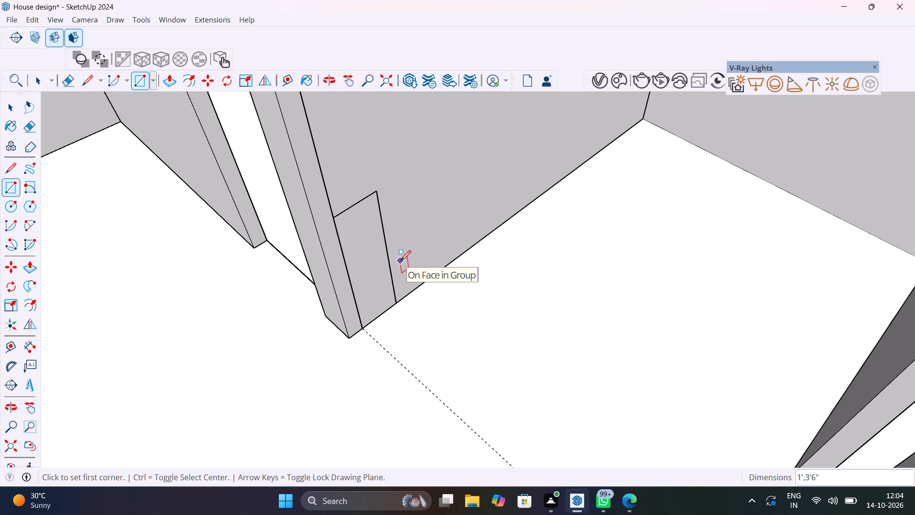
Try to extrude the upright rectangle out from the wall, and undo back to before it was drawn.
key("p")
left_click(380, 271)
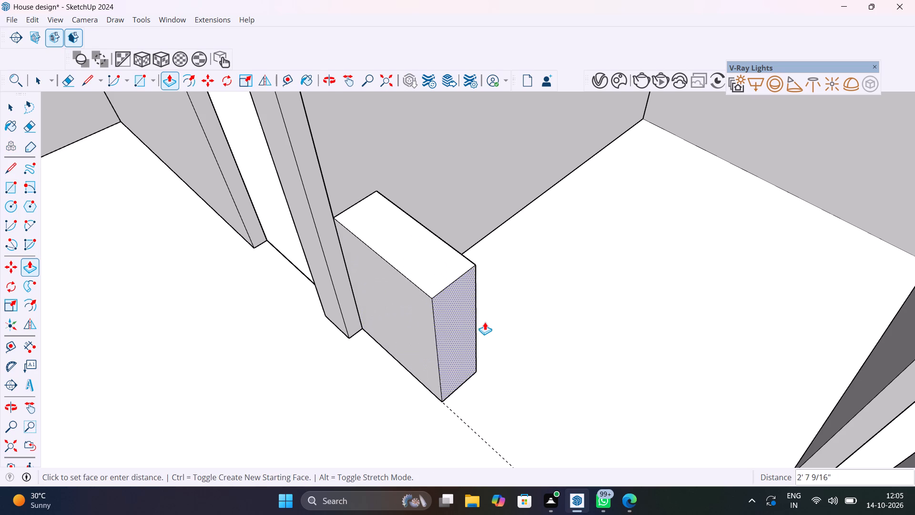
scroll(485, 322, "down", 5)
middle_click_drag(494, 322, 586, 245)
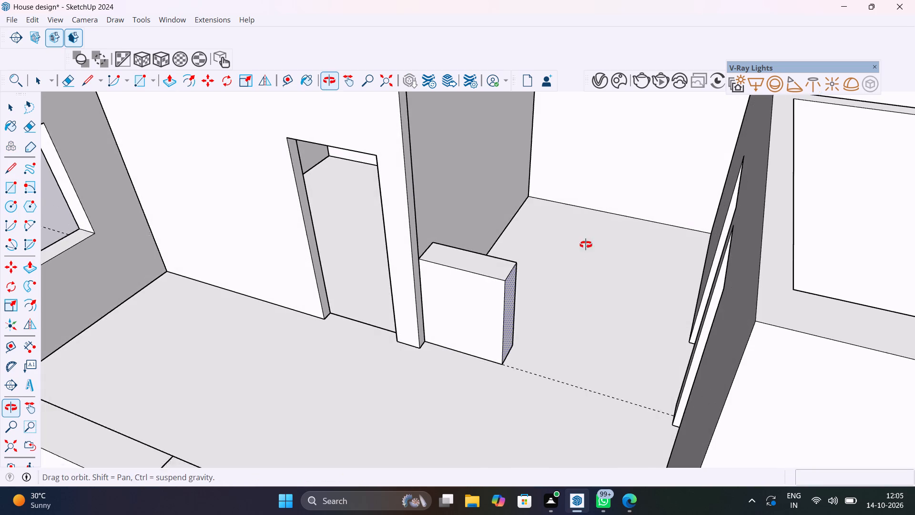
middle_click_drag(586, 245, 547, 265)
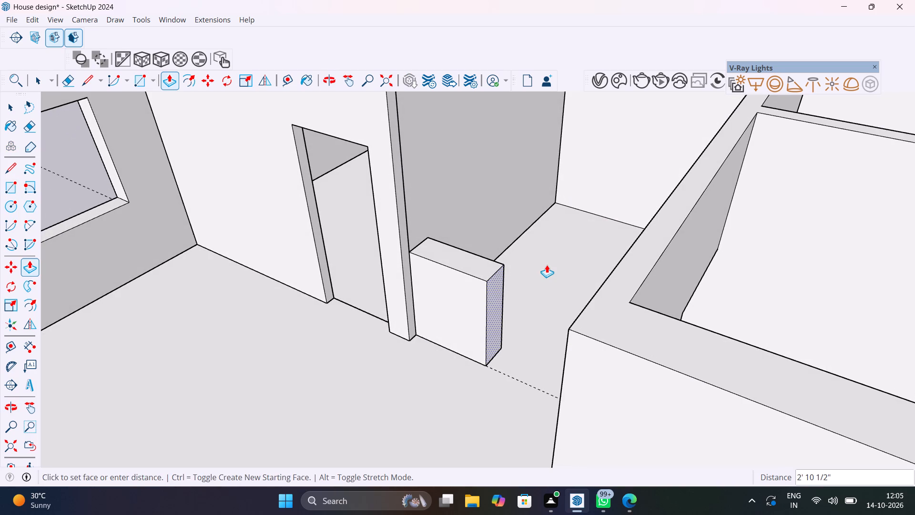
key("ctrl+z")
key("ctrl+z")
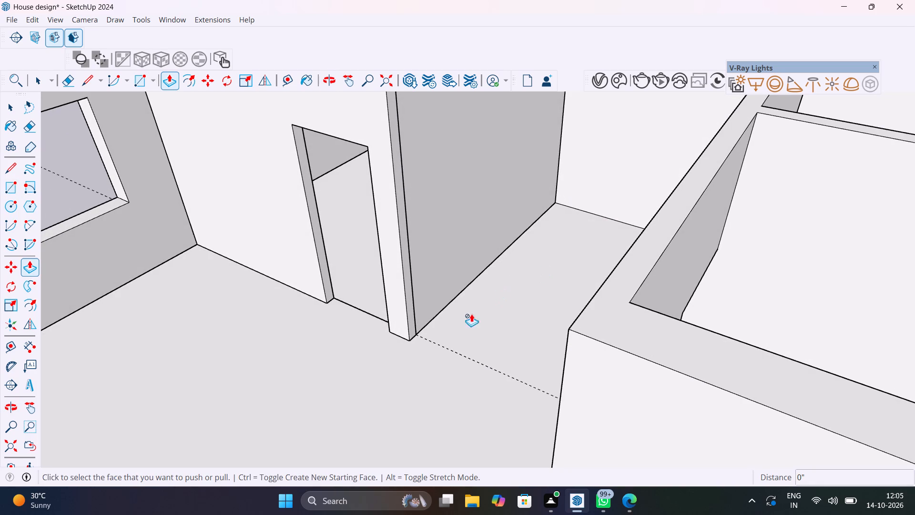
Draw a rectangle 3'6" long and 1' high along the base of the interior wall's side face, starting from the guide corner.
scroll(444, 311, "up", 10)
key("space")
key("r")
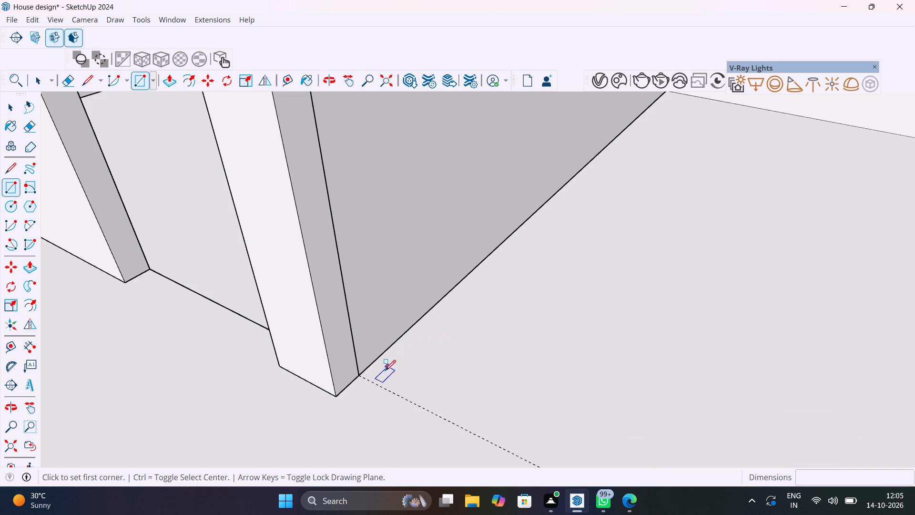
left_click(363, 377)
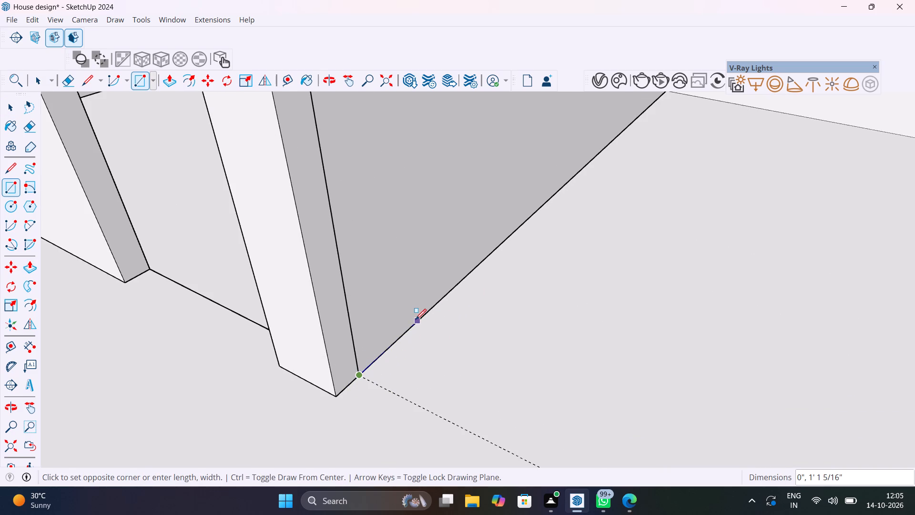
key("Right")
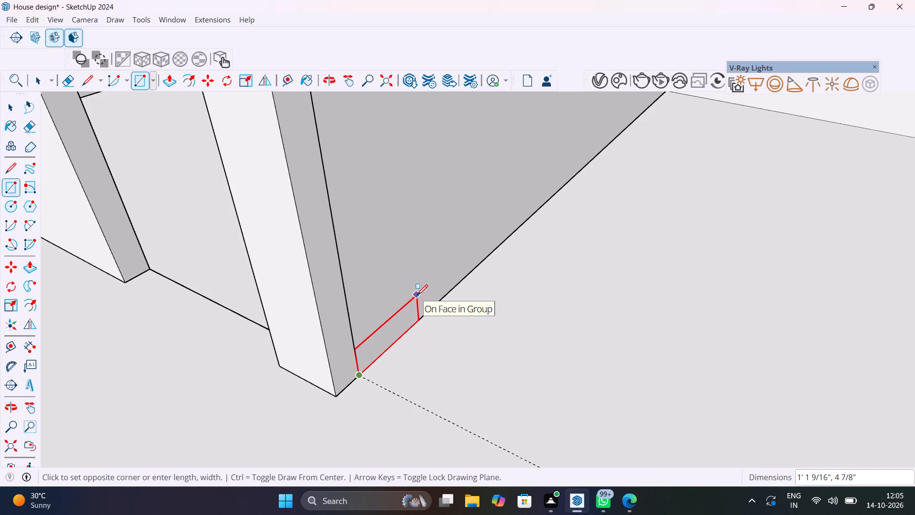
key("3")
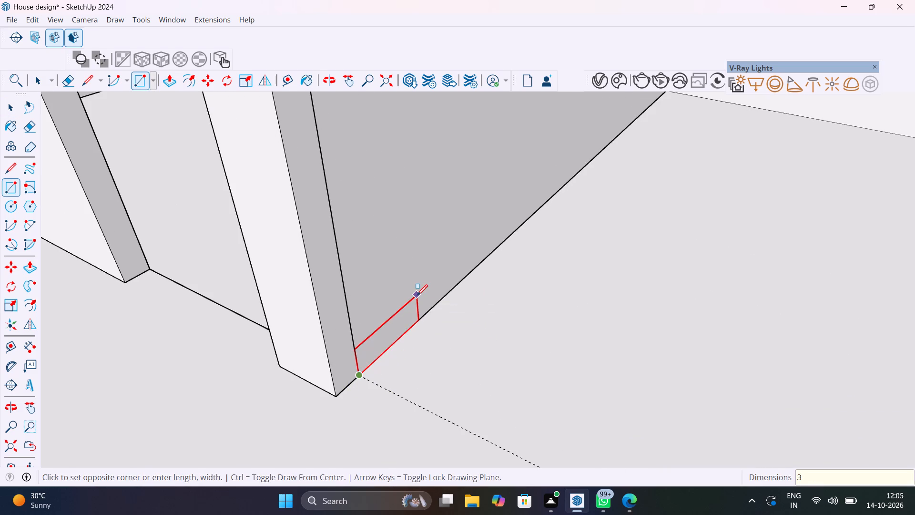
type("6\"")
key("BackSpace")
key("BackSpace")
type("'6\",1'")
key("Return")
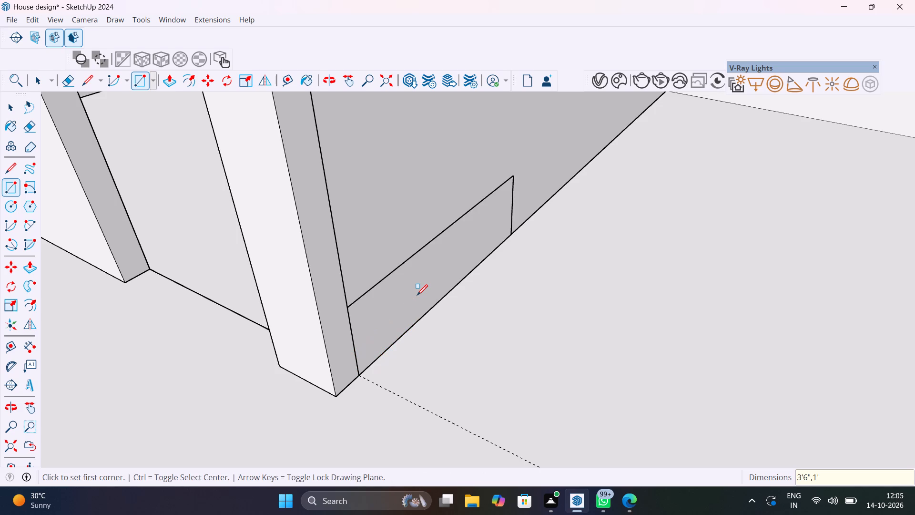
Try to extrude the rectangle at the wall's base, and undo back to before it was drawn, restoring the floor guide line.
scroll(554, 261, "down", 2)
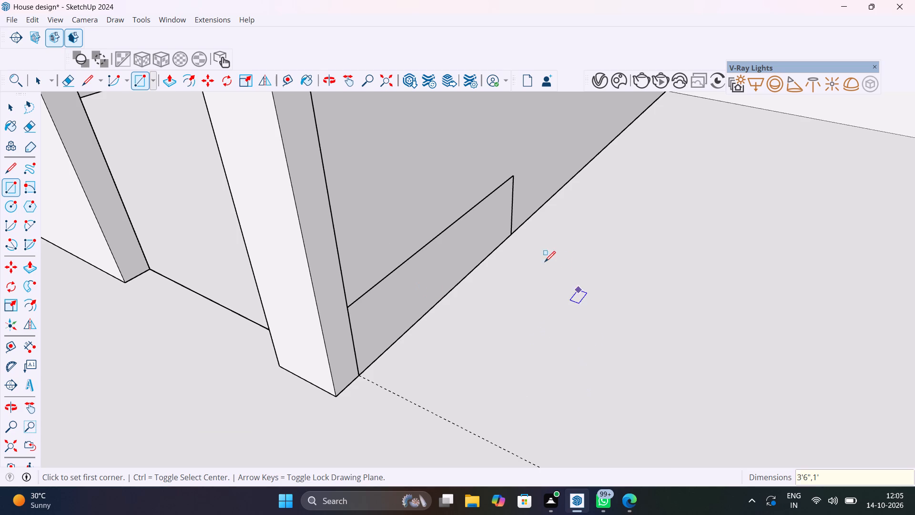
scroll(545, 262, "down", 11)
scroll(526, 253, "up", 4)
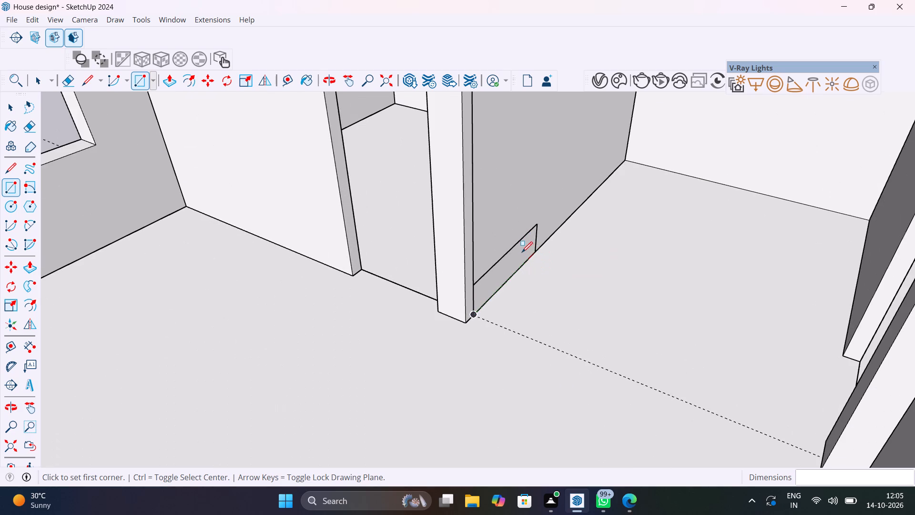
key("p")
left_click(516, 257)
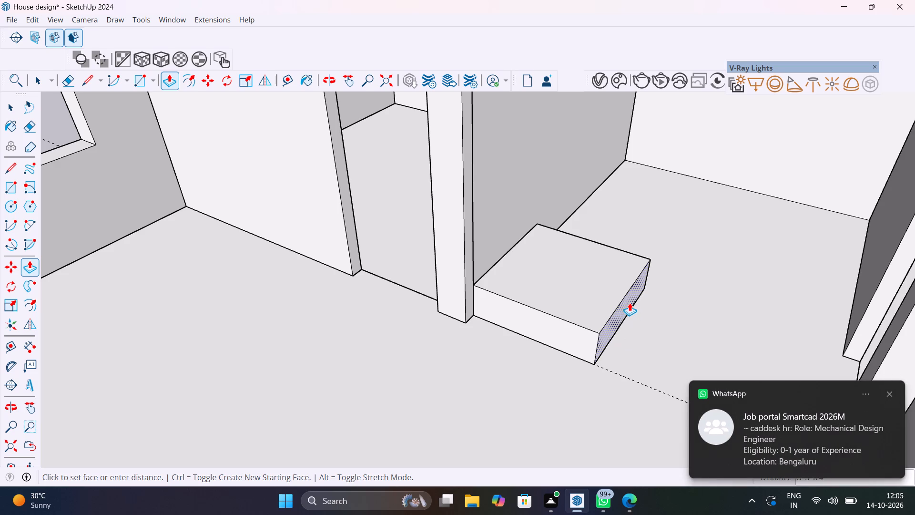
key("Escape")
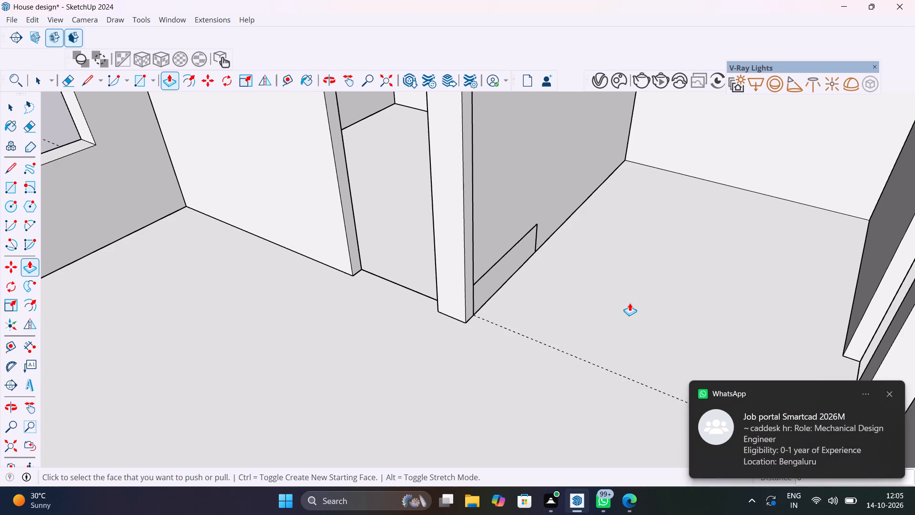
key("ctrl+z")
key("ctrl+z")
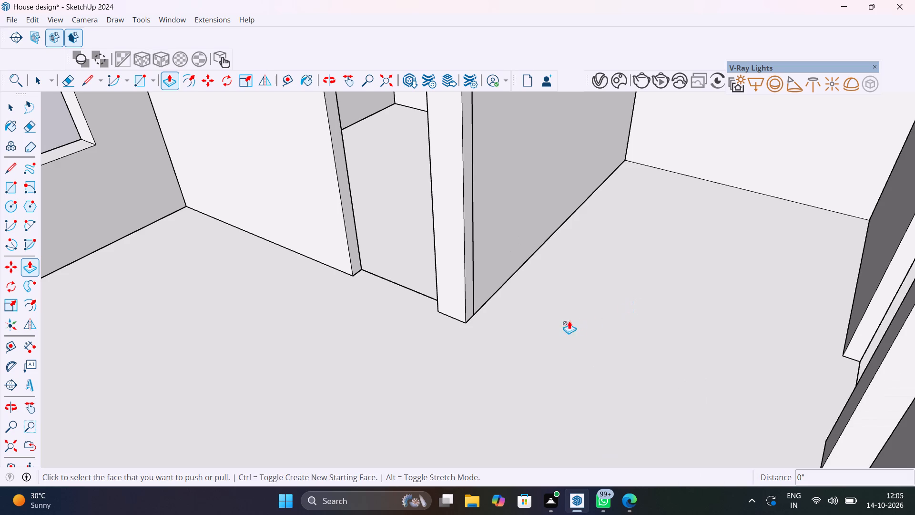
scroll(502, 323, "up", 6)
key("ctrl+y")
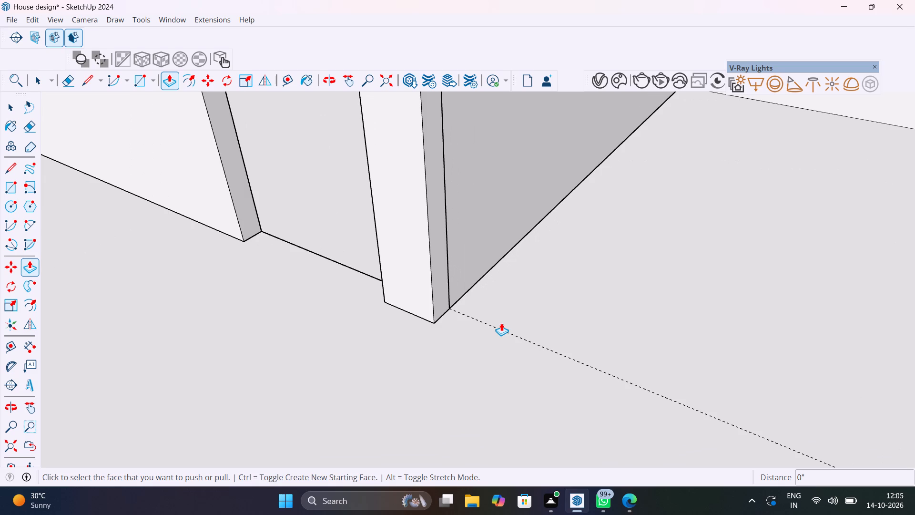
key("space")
Draw a 3' by 1' rectangle on the floor from the interior wall's end corner, with its long side along the guide line.
scroll(437, 357, "down", 6)
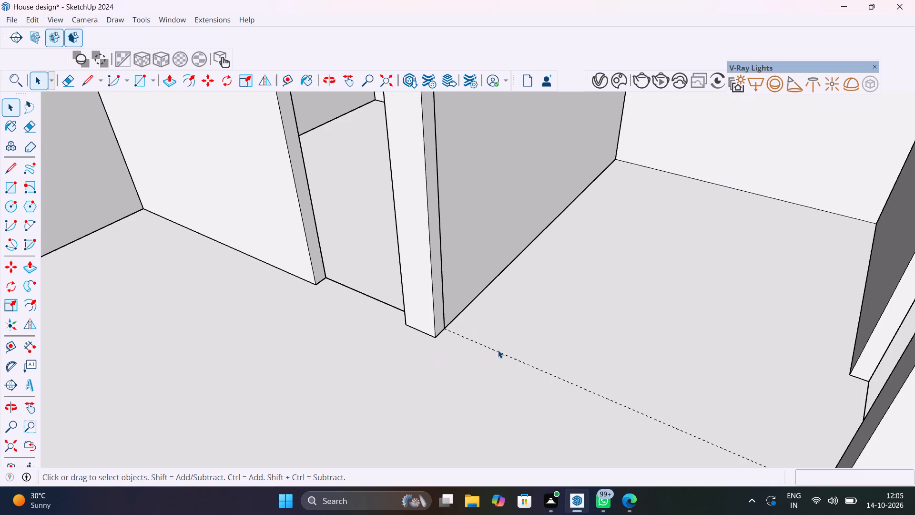
scroll(499, 350, "up", 5)
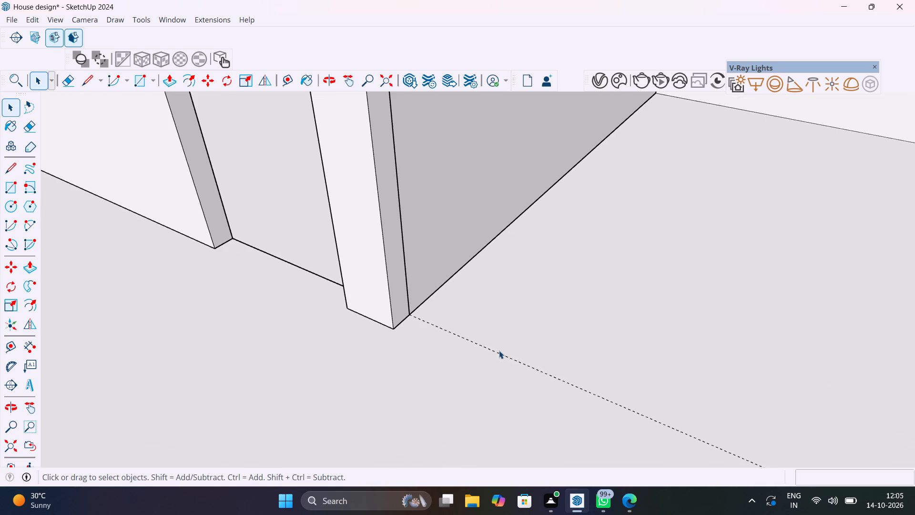
key("r")
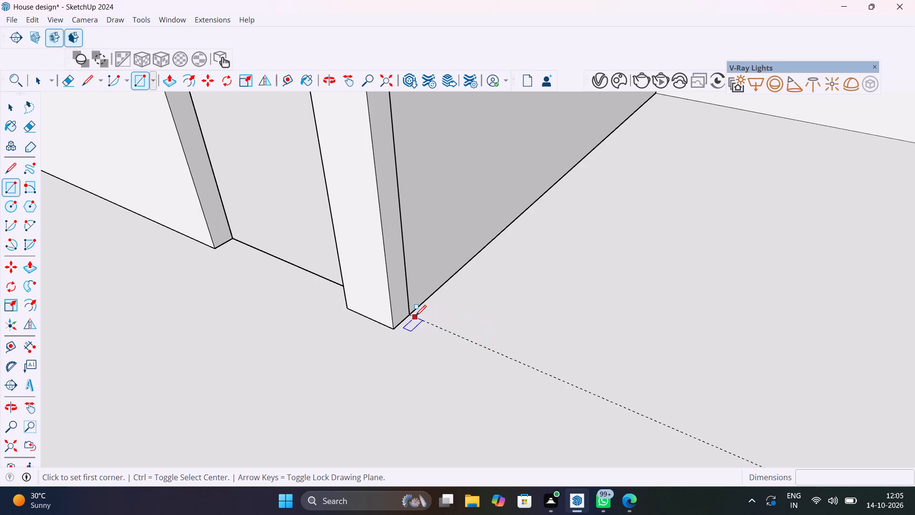
left_click(415, 314)
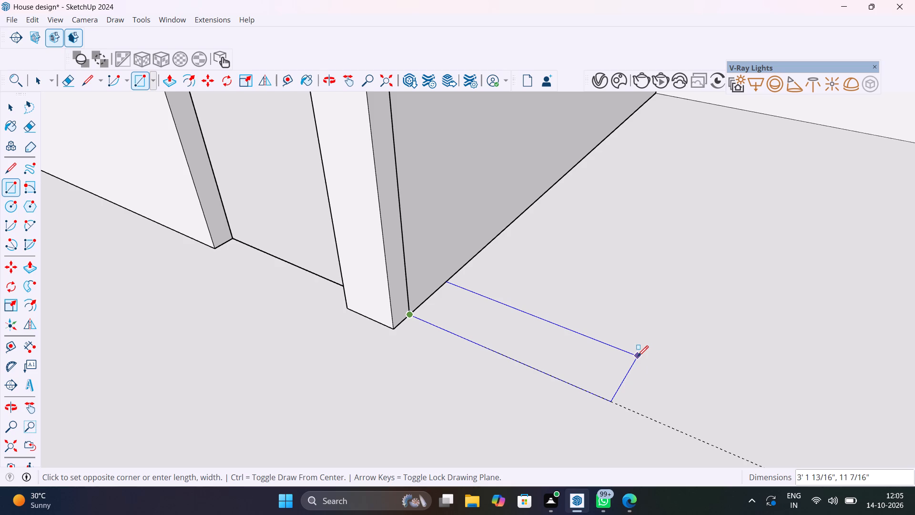
type("3'")
key("comma")
type("1'")
key("Return")
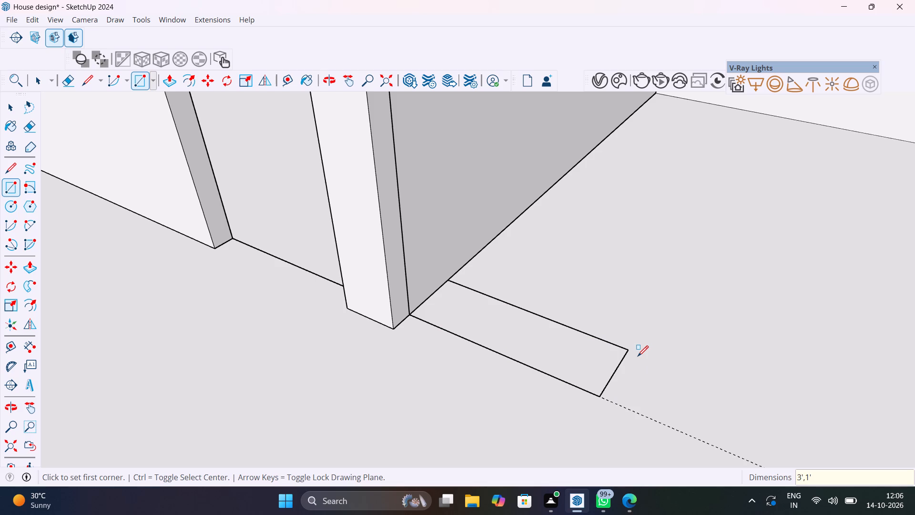
Set the new floor rectangle's dimensions to 3'6" by 1'.
type("3'6")
key("apostrophe")
key("BackSpace")
key("shift+quotedbl")
key("comma")
type("1'")
key("Return")
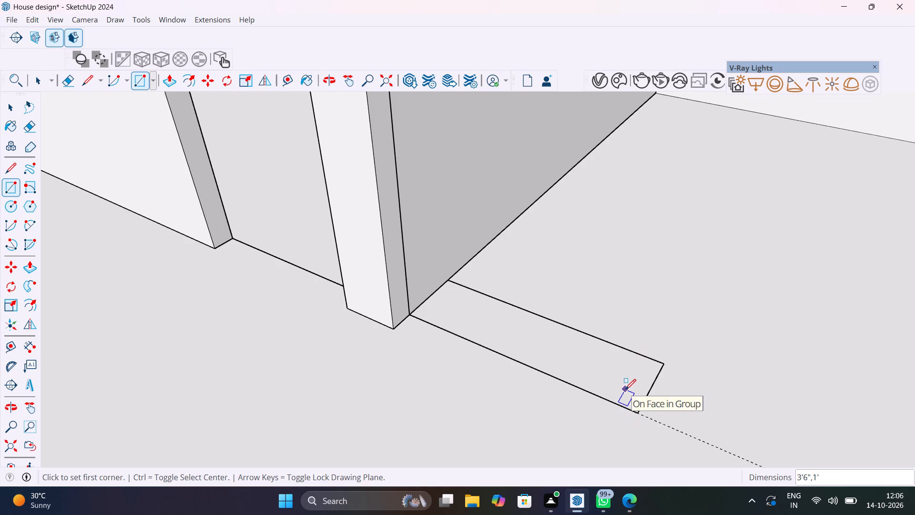
Extrude the floor rectangle upward 10" to form the first stair block.
key("p")
left_click(622, 375)
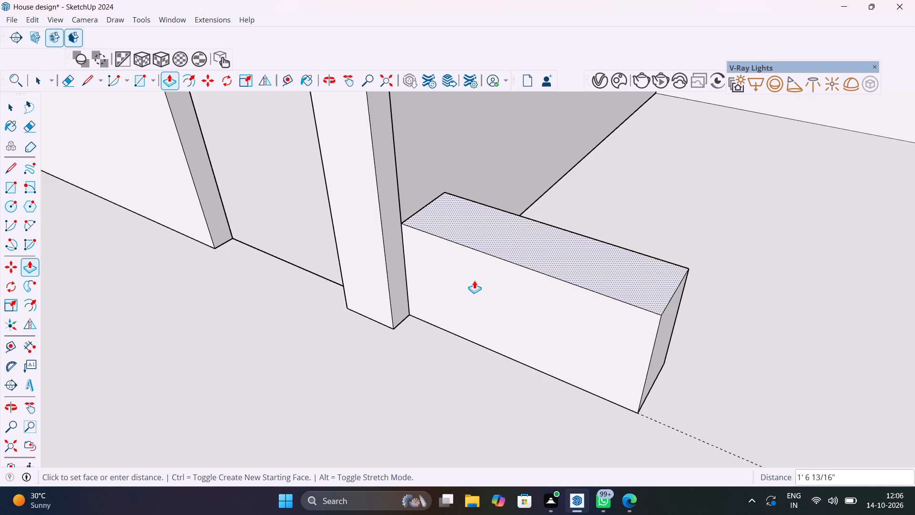
type("10\"")
key("Return")
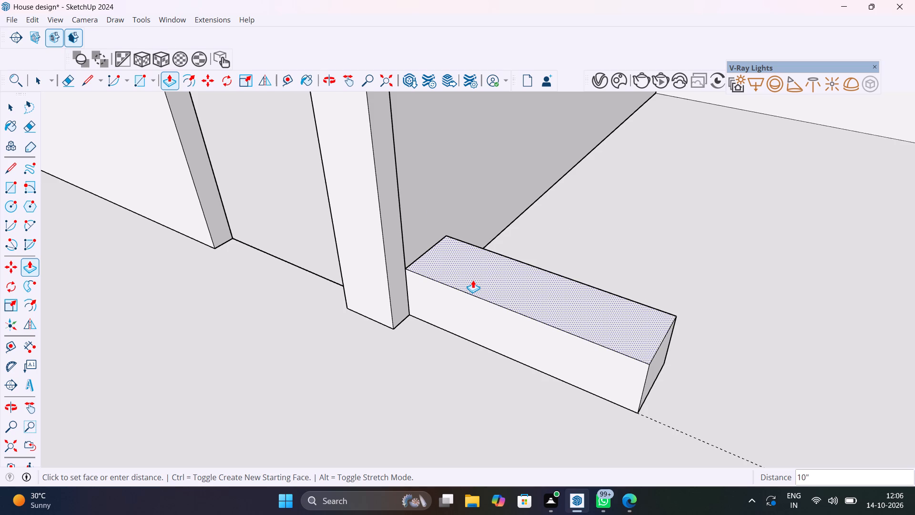
key("space")
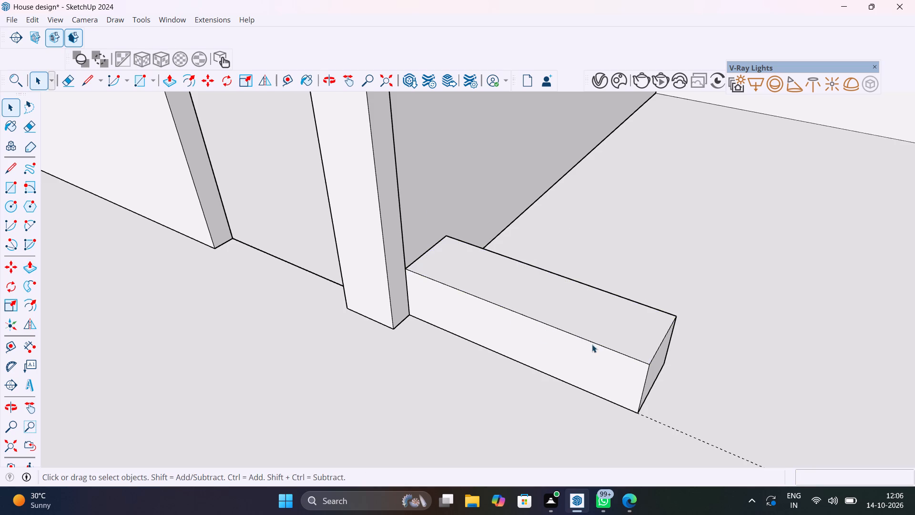
Make the whole stair block a component, keeping the default settings.
scroll(592, 344, "down", 1)
middle_click_drag(589, 342, 627, 309)
scroll(628, 312, "up", 1)
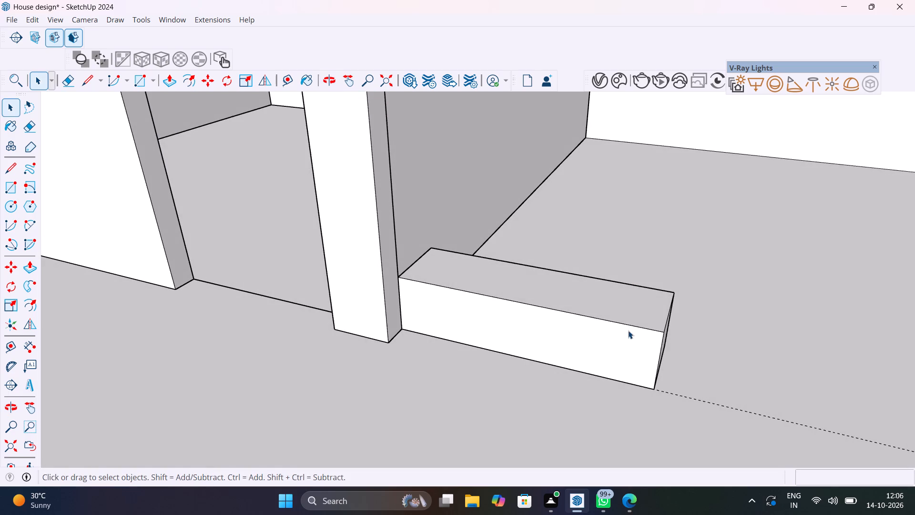
triple_click(628, 330)
left_click(629, 329)
right_click(630, 329)
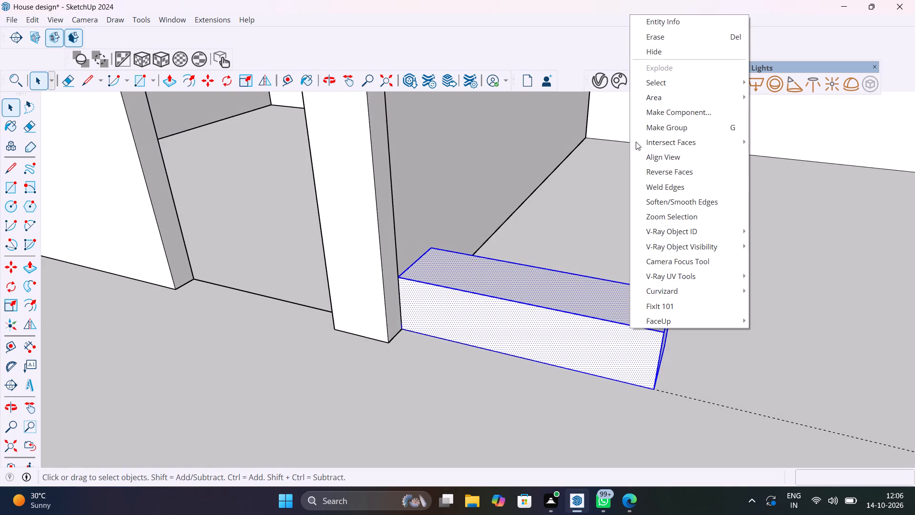
left_click(655, 115)
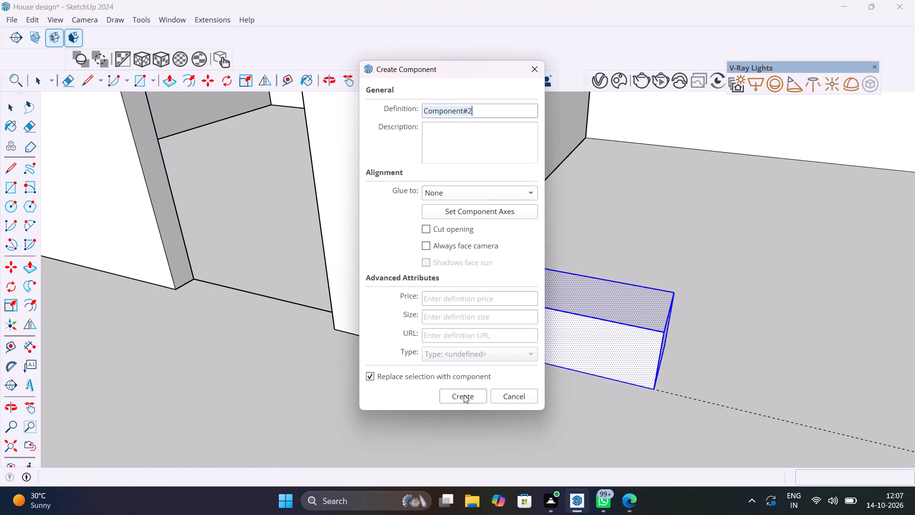
left_click(464, 395)
Copy the stair block from its front bottom outer corner to its rear top outer corner, forming a second step.
scroll(750, 374, "down", 1)
middle_click_drag(745, 372, 626, 335)
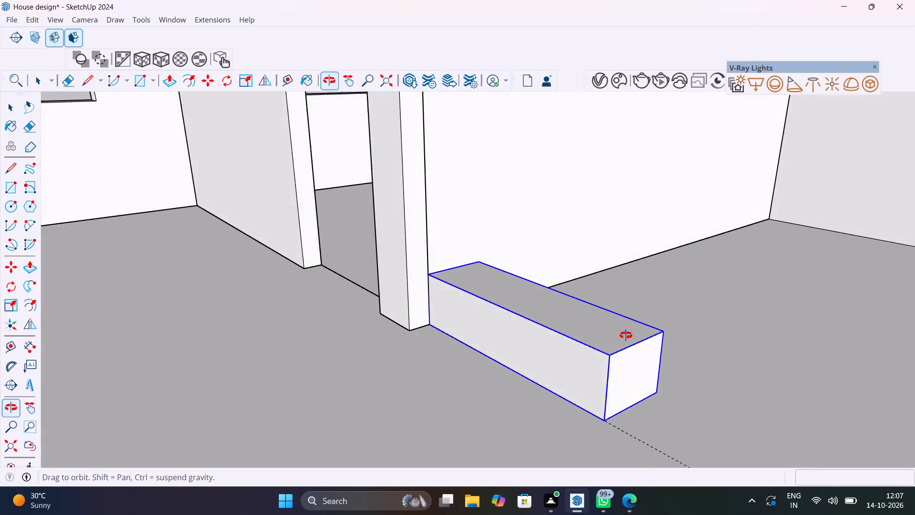
middle_click_drag(626, 335, 620, 335)
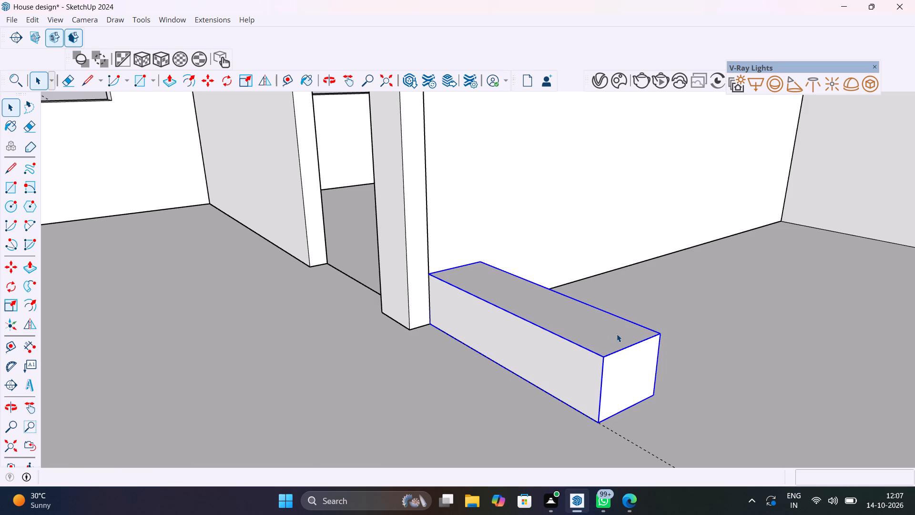
key("m")
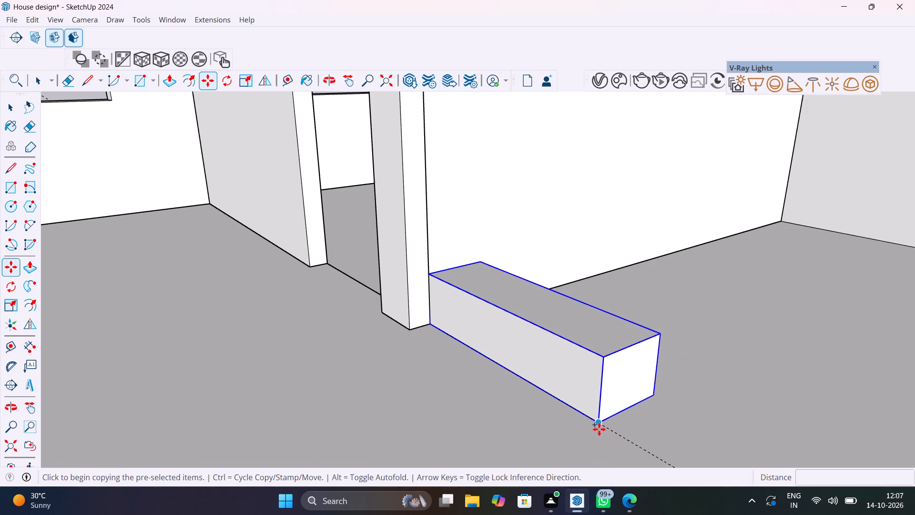
left_click(596, 426)
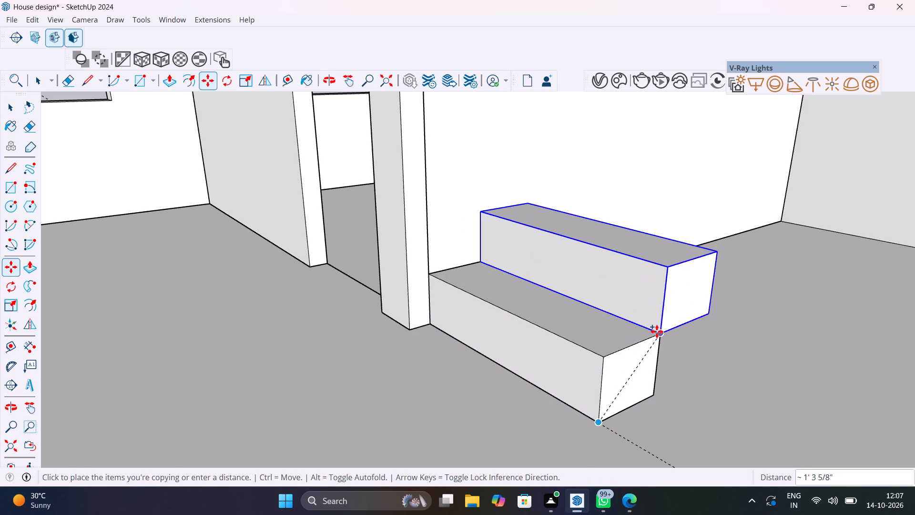
left_click(659, 332)
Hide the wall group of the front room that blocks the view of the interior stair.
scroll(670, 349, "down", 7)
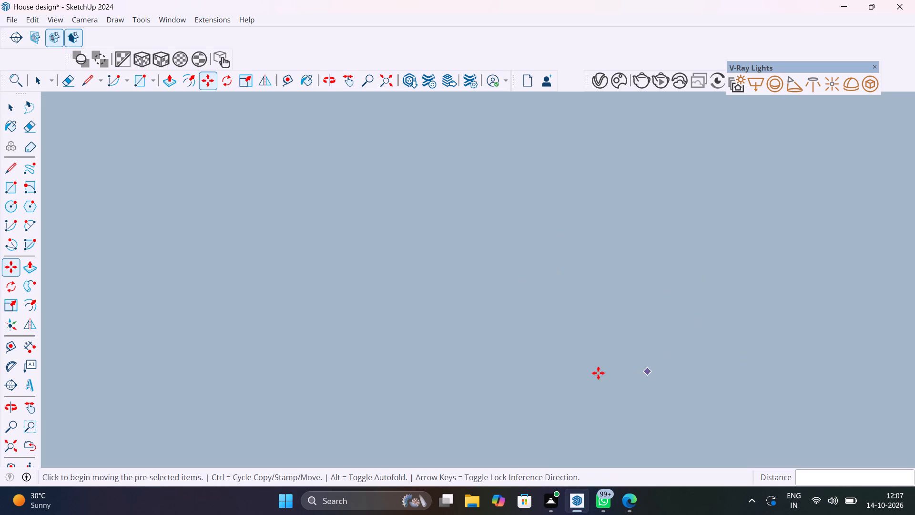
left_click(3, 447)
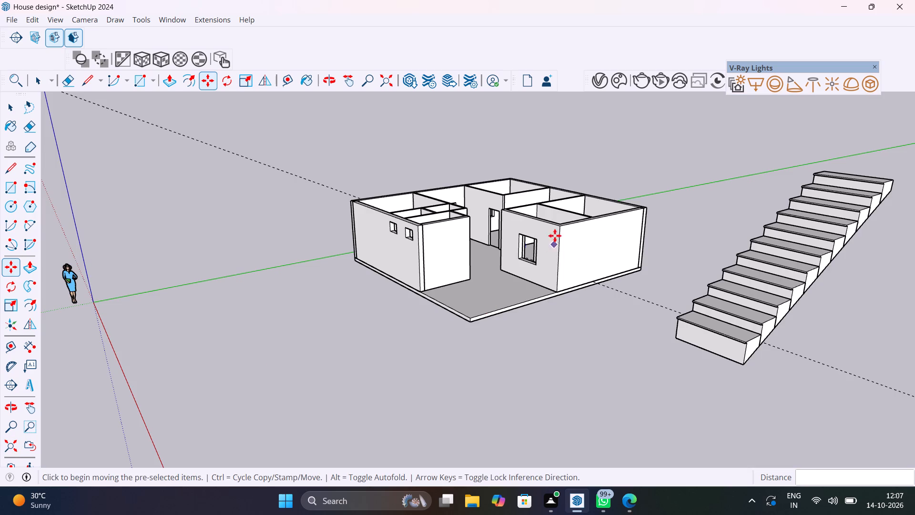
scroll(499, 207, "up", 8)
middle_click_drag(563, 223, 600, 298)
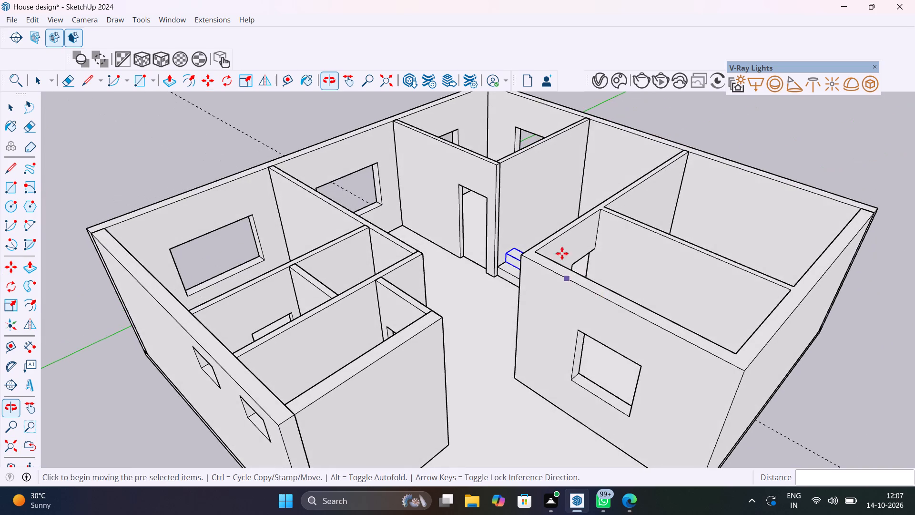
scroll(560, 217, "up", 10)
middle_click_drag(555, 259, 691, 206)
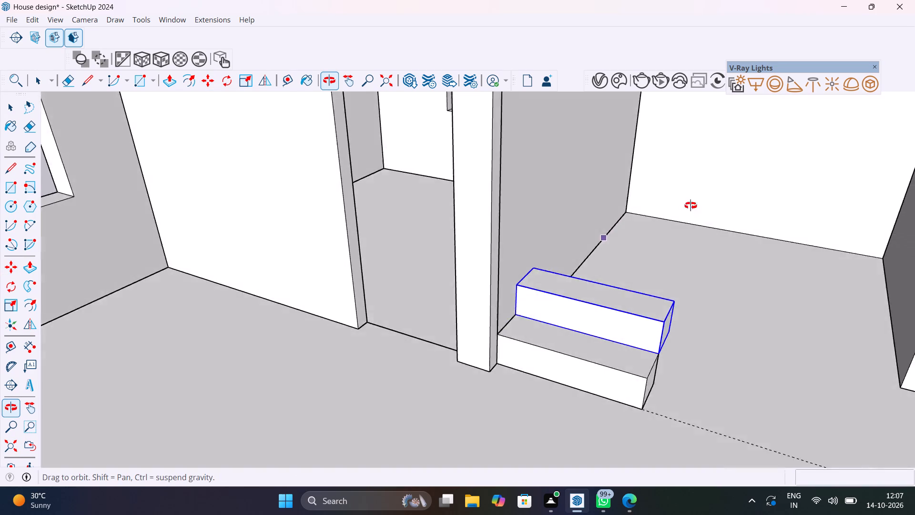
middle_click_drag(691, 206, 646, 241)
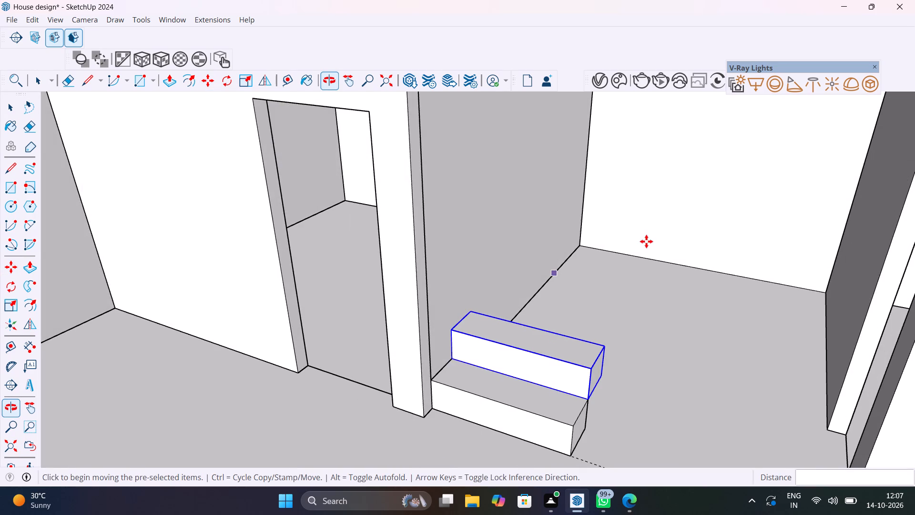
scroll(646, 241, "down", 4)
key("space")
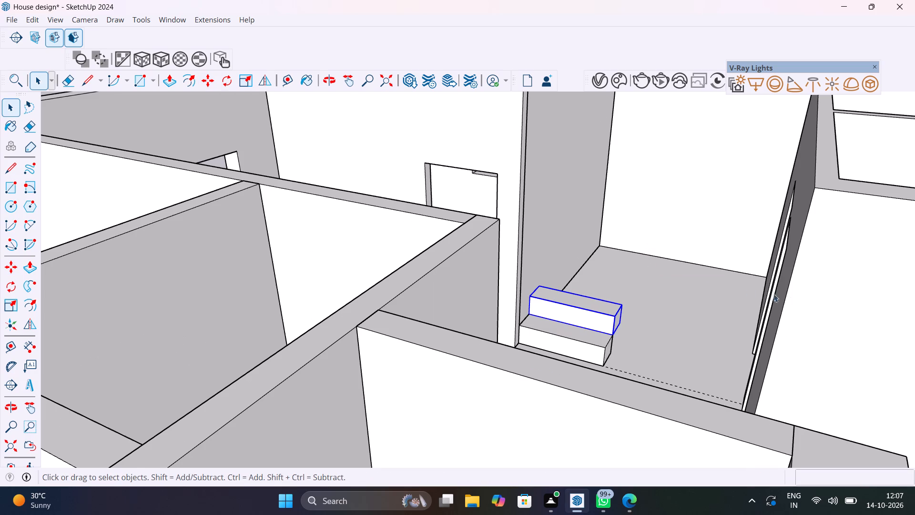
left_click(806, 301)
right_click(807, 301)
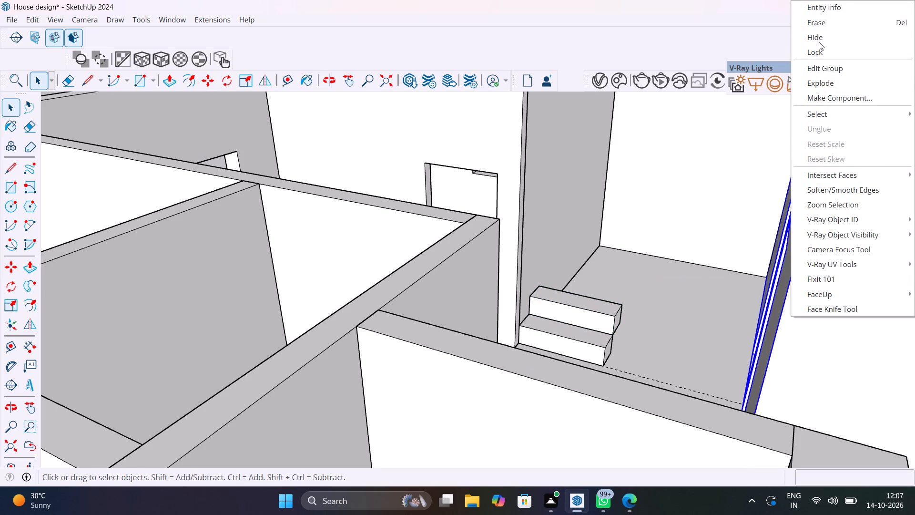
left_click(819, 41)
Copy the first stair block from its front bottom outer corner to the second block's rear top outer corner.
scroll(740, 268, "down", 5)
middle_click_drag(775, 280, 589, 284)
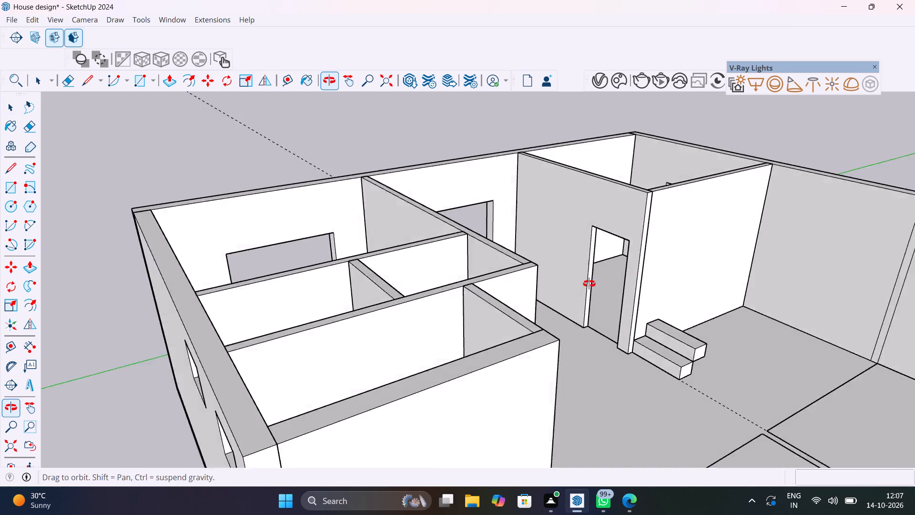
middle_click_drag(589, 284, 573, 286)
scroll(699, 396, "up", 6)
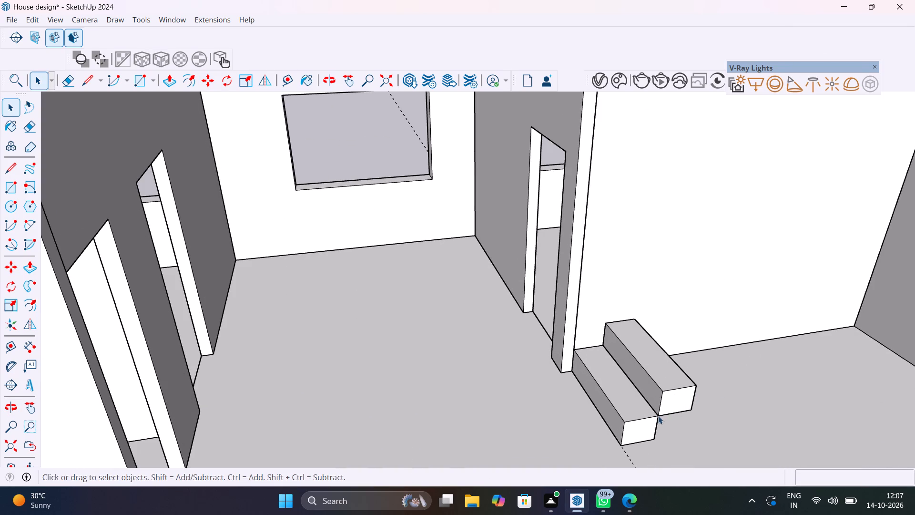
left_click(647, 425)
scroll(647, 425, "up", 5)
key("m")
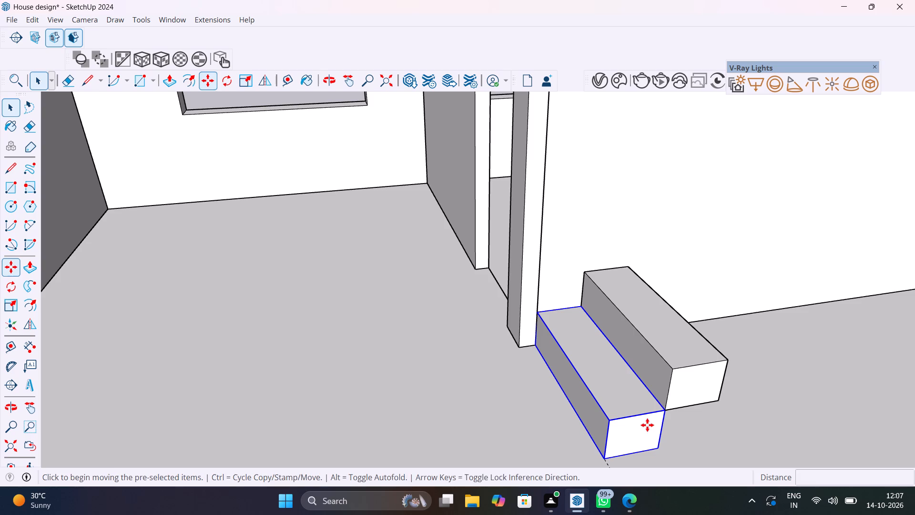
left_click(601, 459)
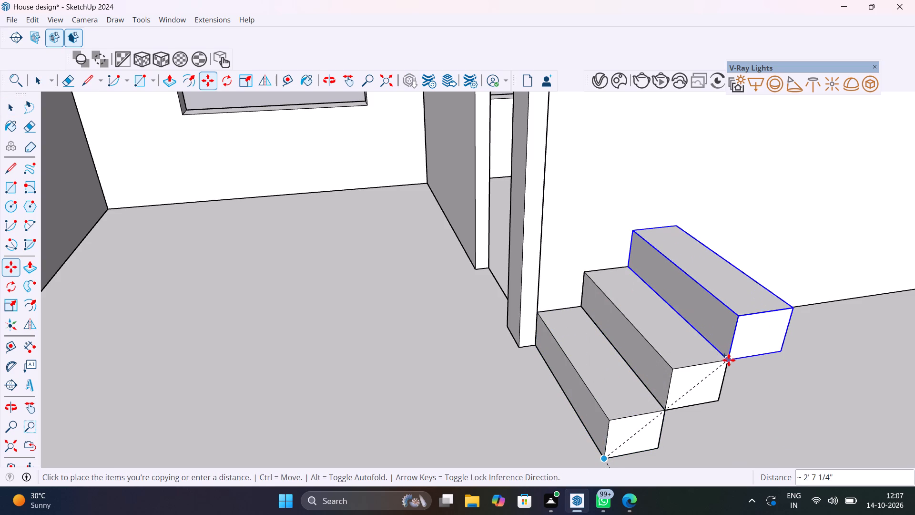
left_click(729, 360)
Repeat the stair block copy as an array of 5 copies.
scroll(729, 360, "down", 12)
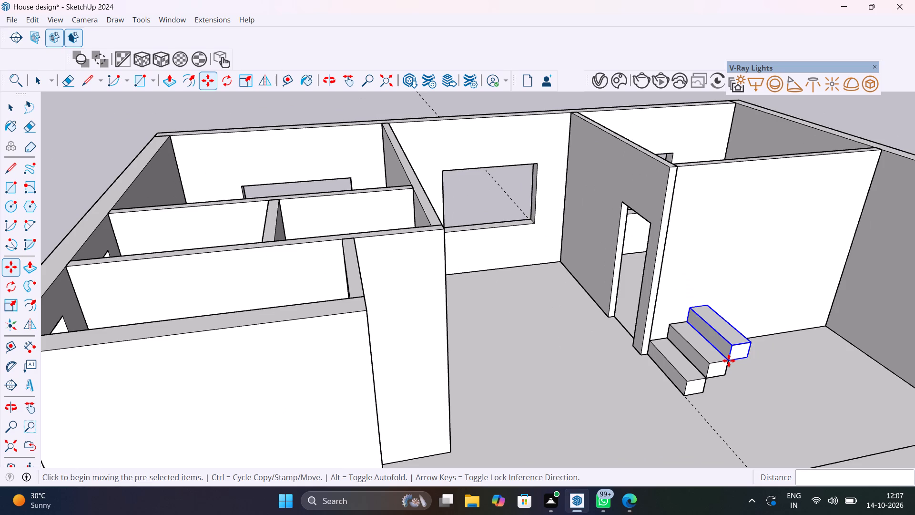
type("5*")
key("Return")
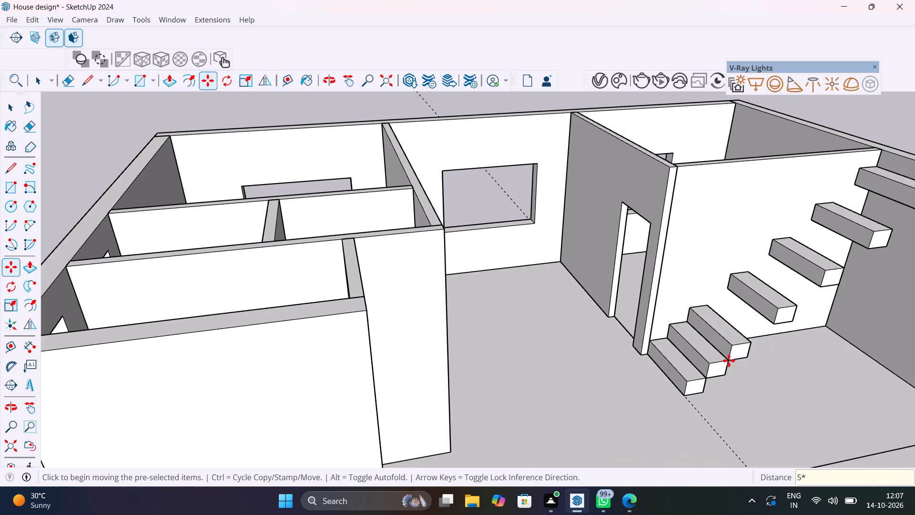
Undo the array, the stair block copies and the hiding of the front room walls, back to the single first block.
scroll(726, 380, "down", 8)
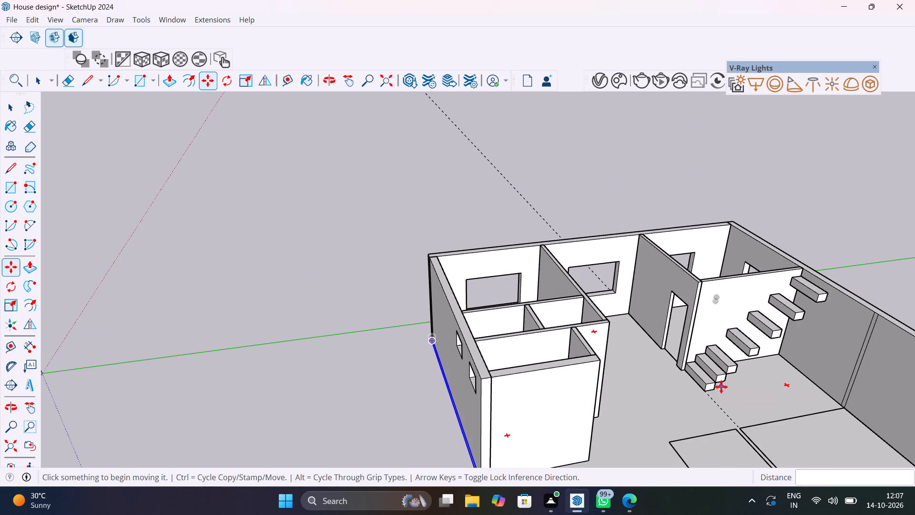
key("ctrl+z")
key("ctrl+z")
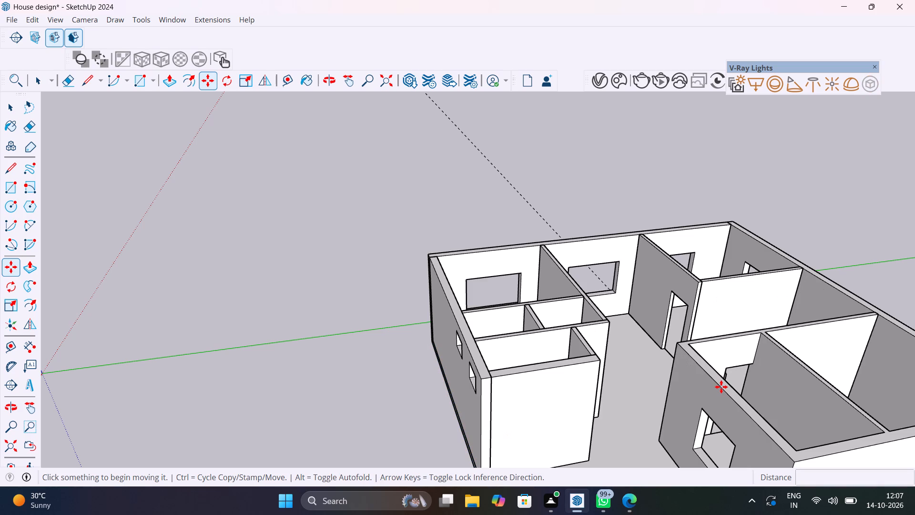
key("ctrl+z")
Hide the front room's wall group to expose the first stair block.
key("space")
left_click(718, 386)
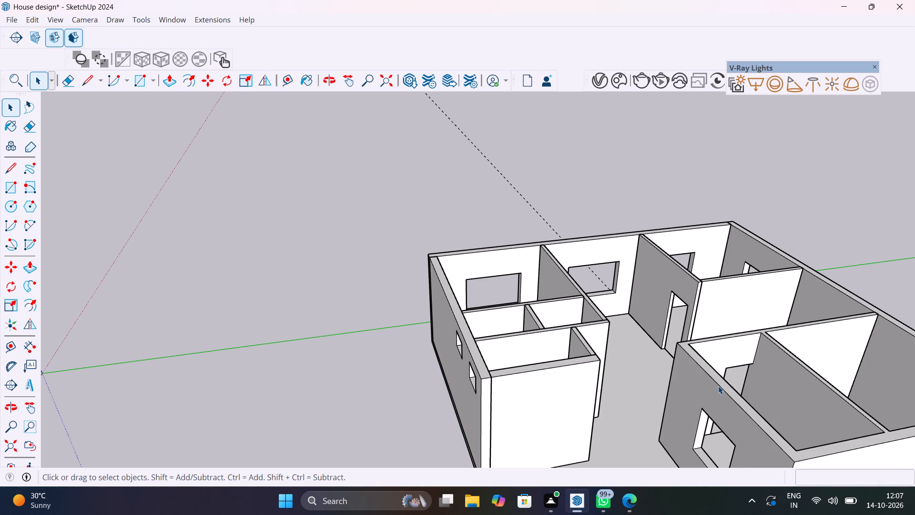
right_click(718, 386)
left_click(751, 105)
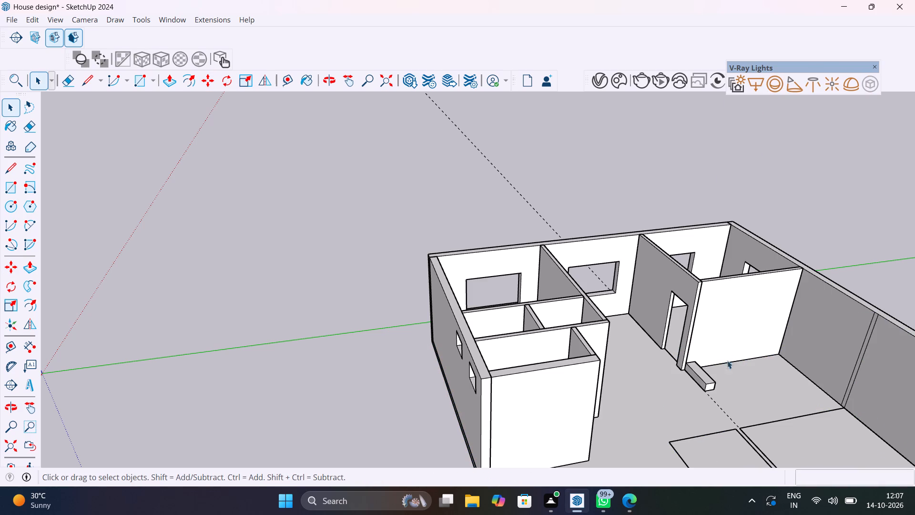
Copy the first stair block from its front bottom outer corner to its rear top outer corner as the second step.
scroll(704, 397, "up", 8)
left_click(706, 371)
scroll(705, 370, "up", 10)
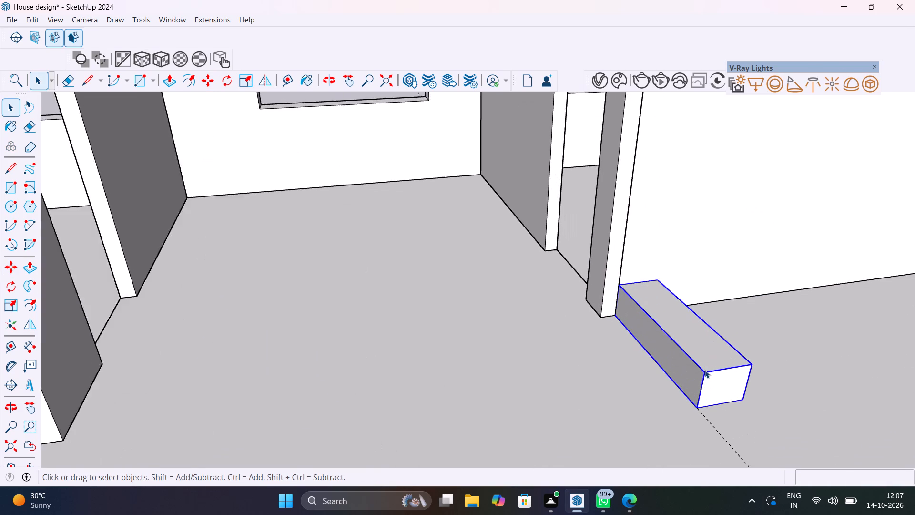
key("m")
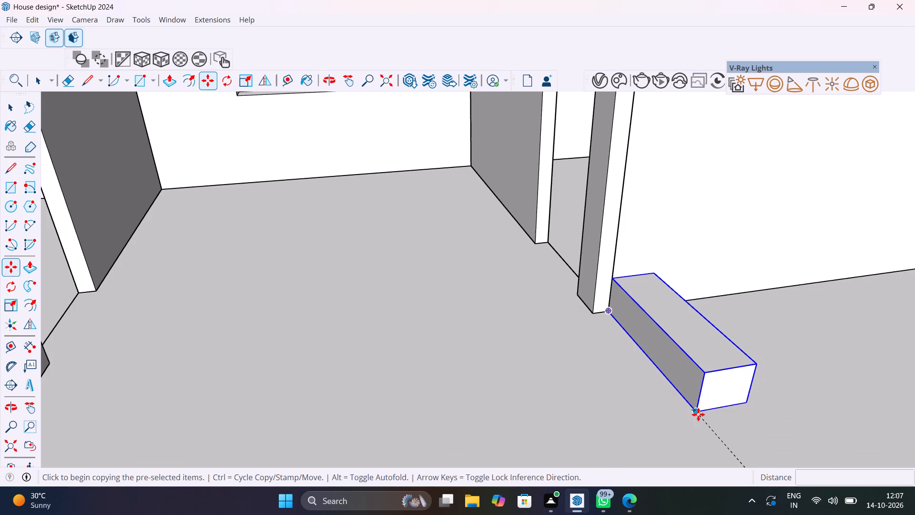
left_click(696, 414)
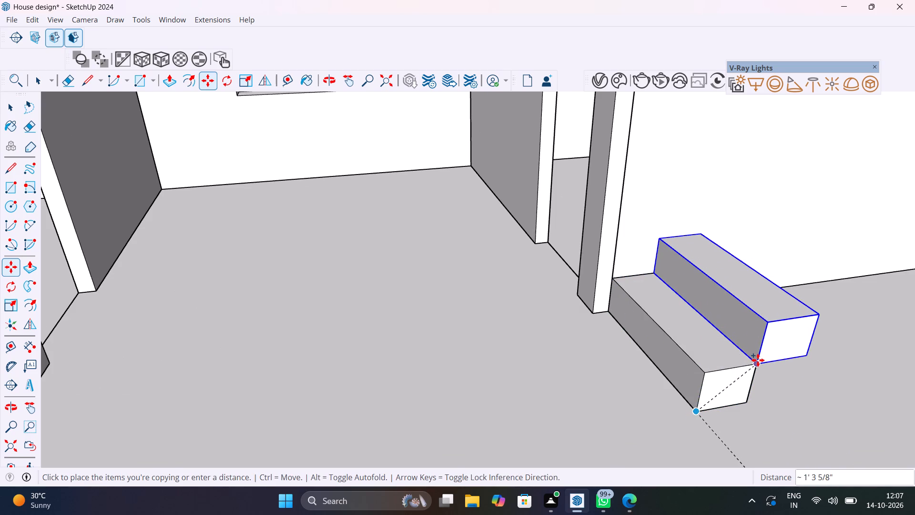
left_click(758, 360)
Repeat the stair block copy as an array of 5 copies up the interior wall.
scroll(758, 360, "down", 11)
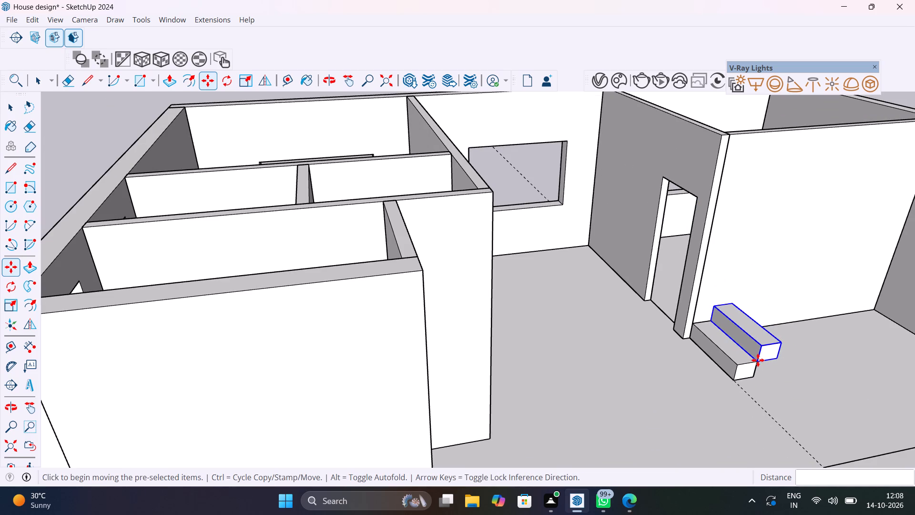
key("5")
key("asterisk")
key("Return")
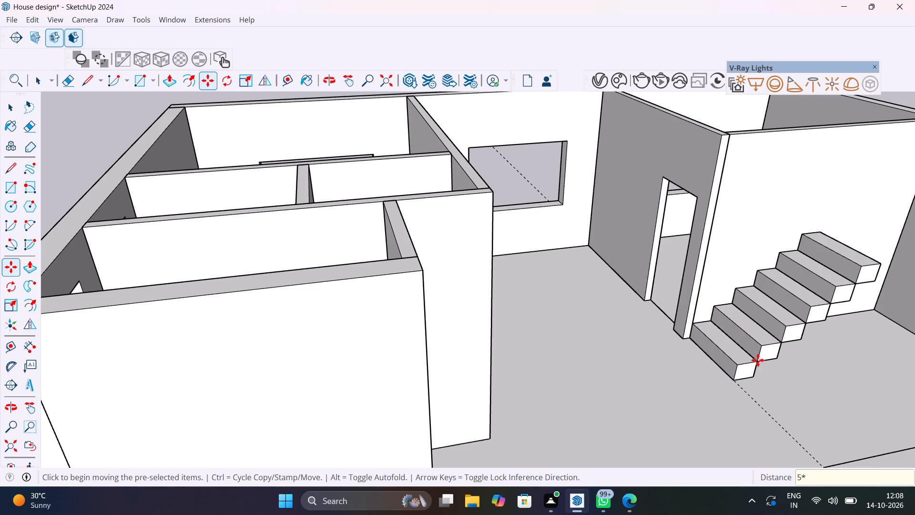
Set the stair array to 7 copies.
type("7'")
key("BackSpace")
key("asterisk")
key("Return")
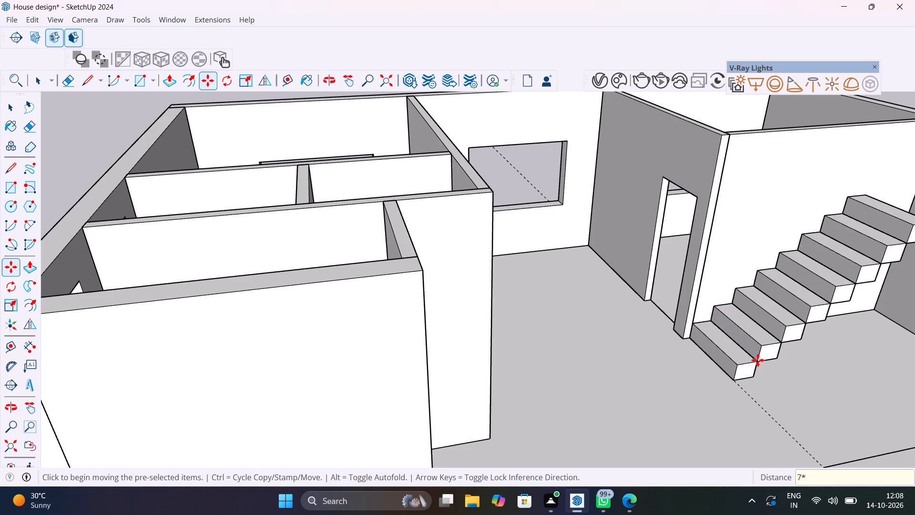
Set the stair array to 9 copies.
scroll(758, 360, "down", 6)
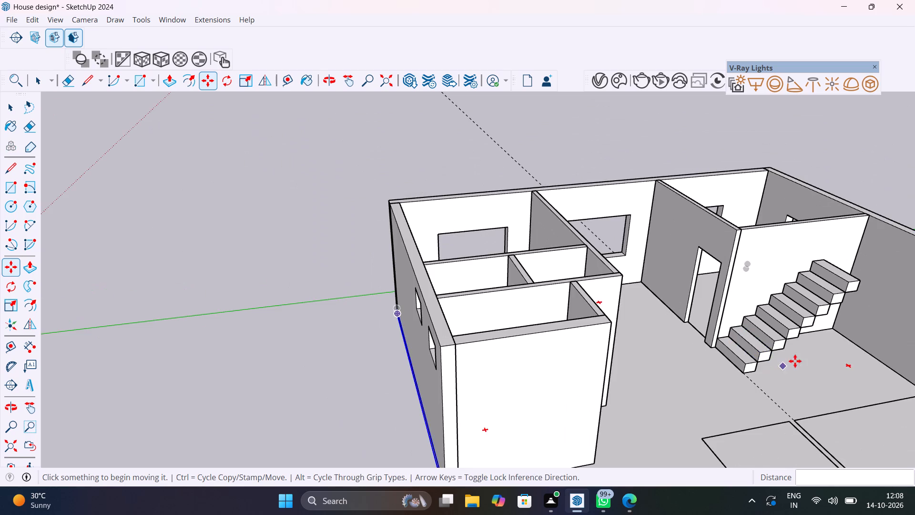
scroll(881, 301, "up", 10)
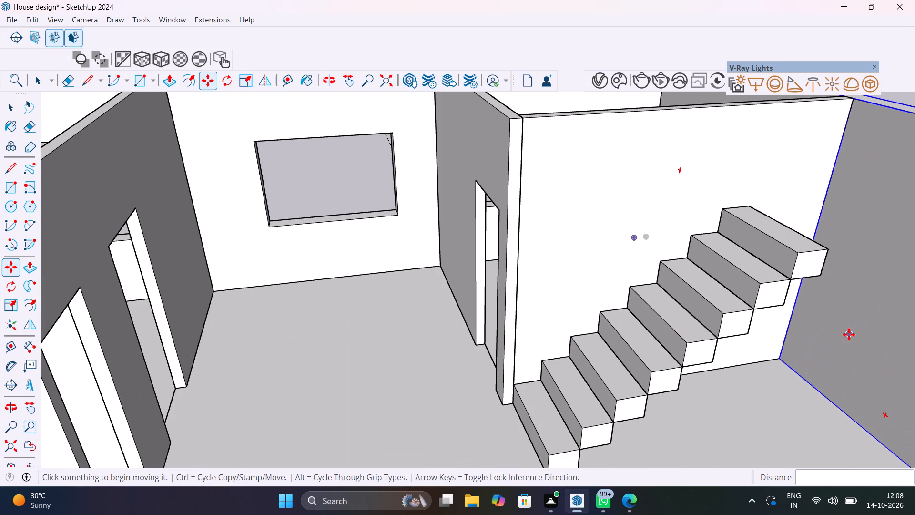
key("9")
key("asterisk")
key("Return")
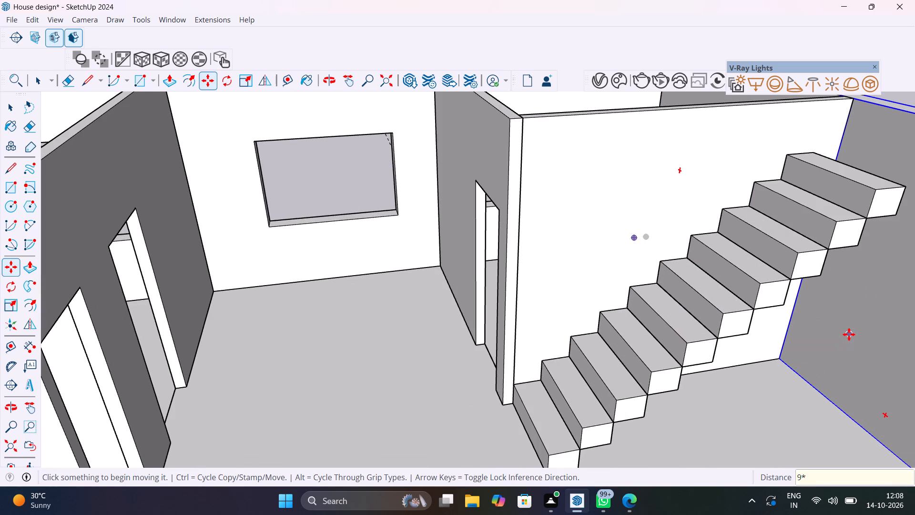
Set the stair array to 10 copies so the flight rises further along the interior wall.
scroll(857, 340, "down", 5)
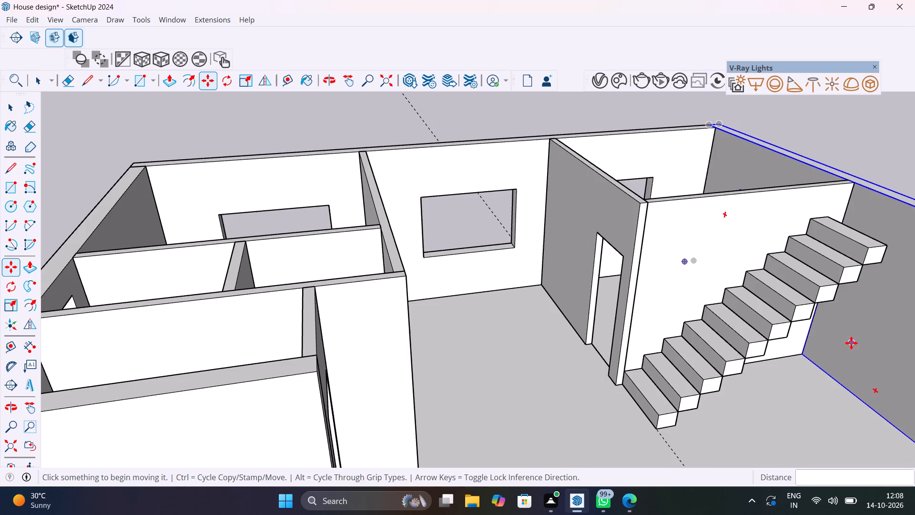
scroll(851, 343, "down", 6)
middle_click_drag(852, 342, 723, 327)
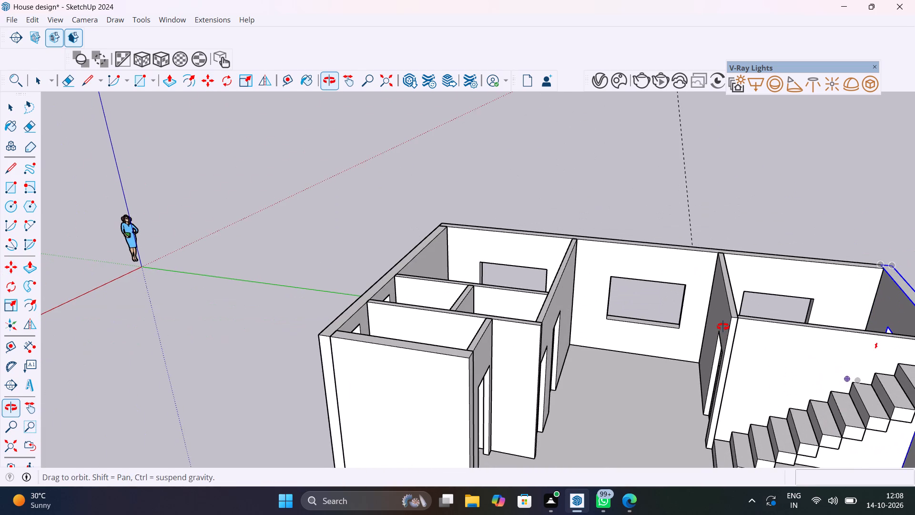
middle_click_drag(723, 327, 527, 290)
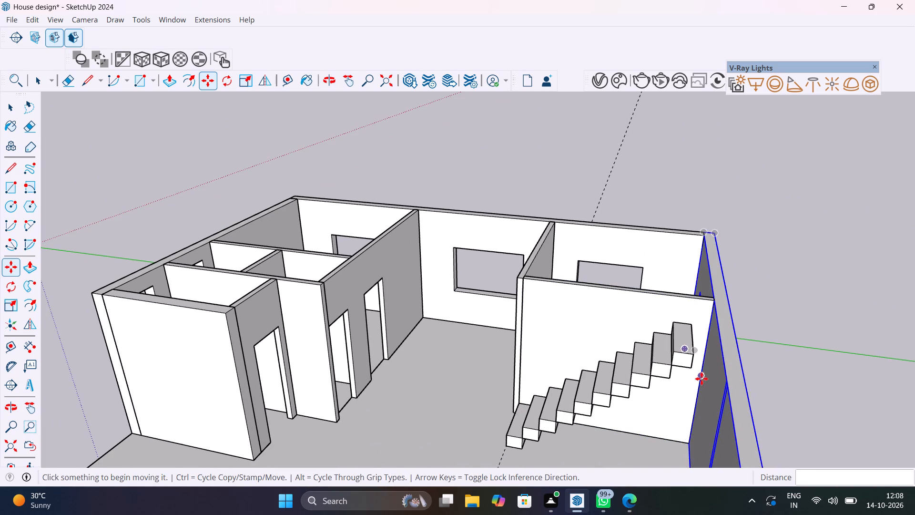
scroll(699, 375, "up", 6)
middle_click_drag(702, 375, 720, 374)
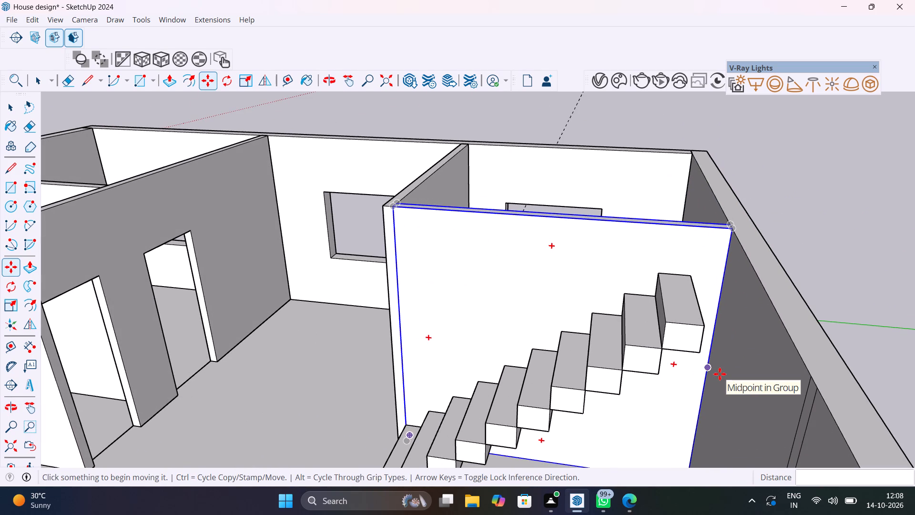
type("10*")
key("Return")
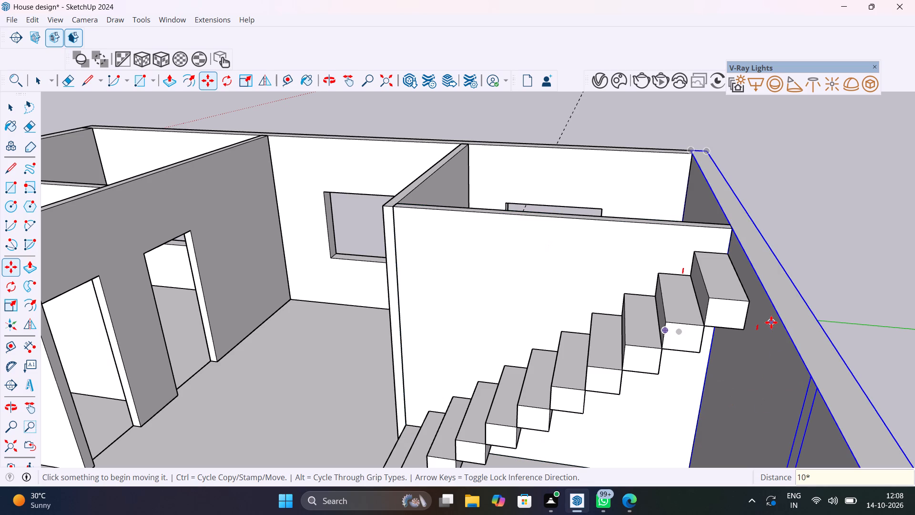
key("space")
Examine the interior stair flight from several angles, especially where its top steps meet the interior and outer walls.
scroll(739, 303, "up", 11)
middle_click_drag(761, 314, 678, 338)
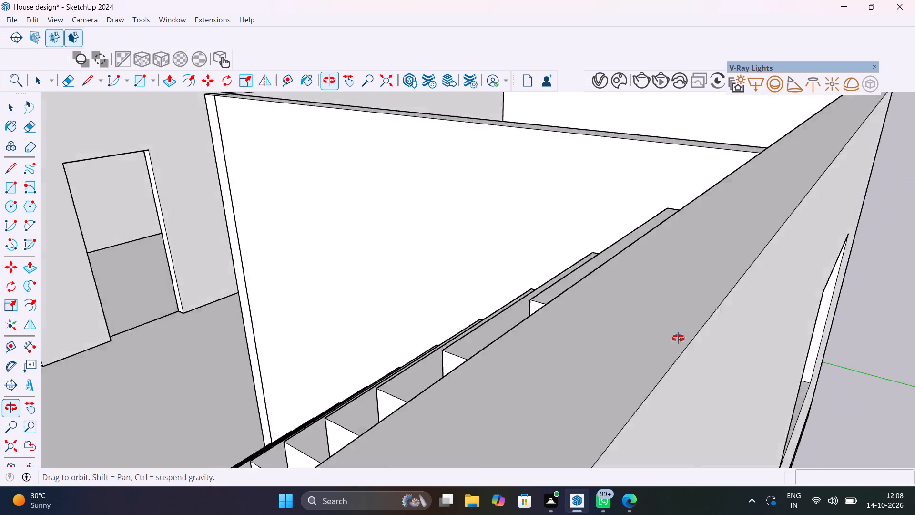
middle_click_drag(678, 338, 657, 364)
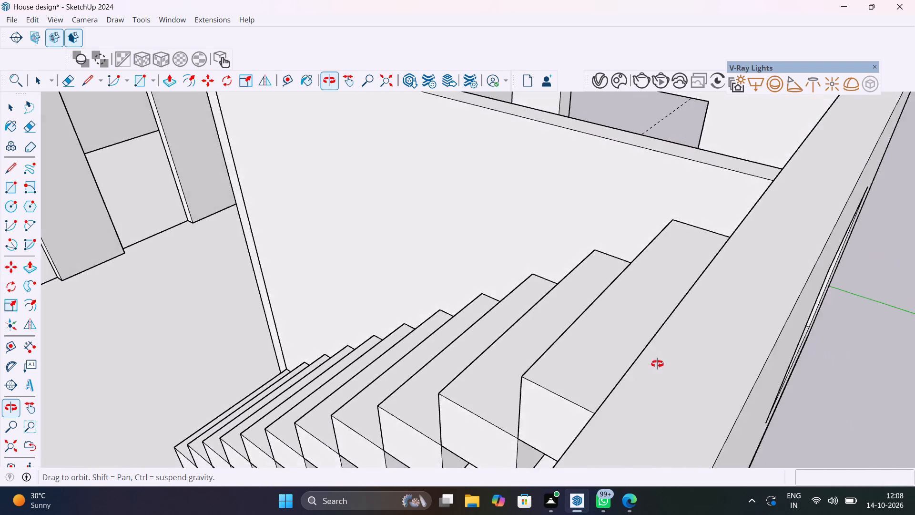
middle_click_drag(657, 364, 816, 360)
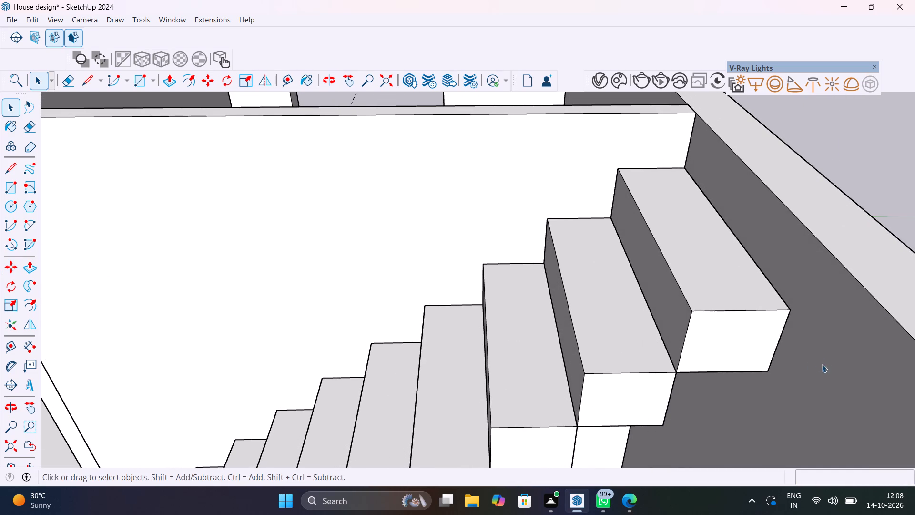
scroll(719, 351, "down", 12)
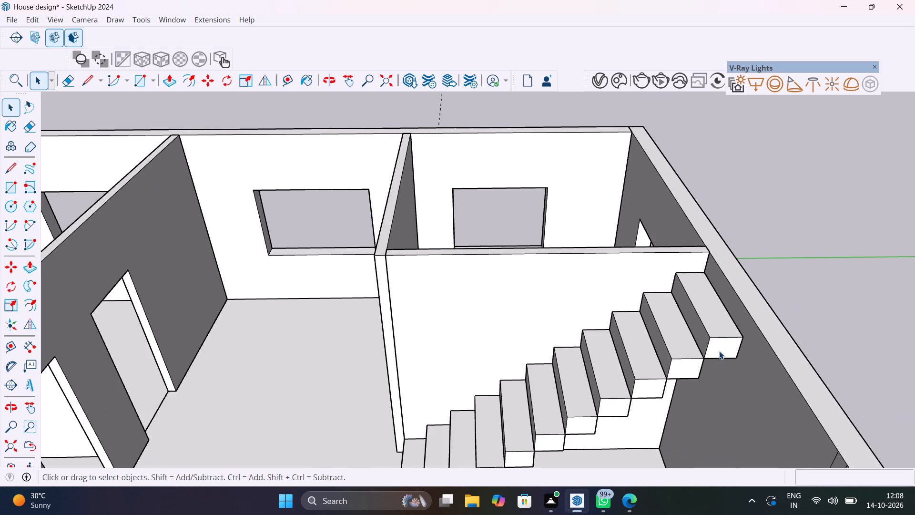
middle_click_drag(732, 364, 914, 360)
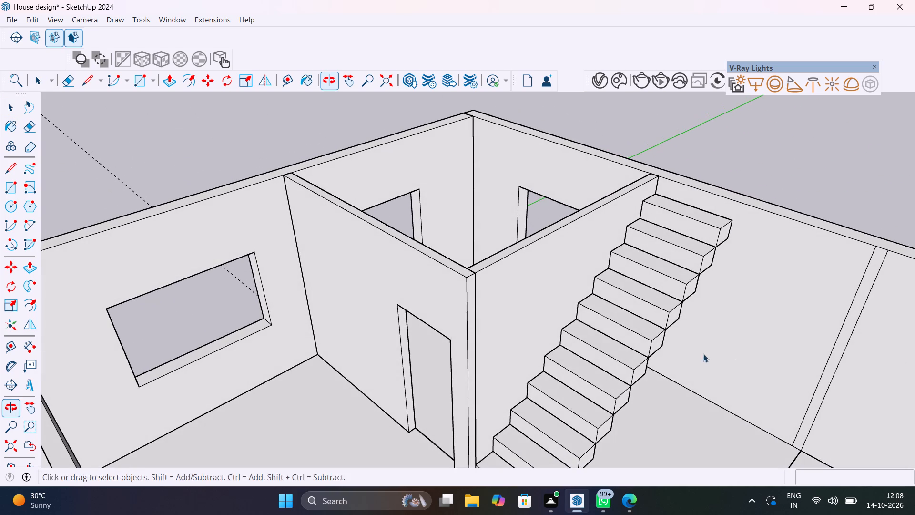
middle_click_drag(690, 372, 787, 373)
scroll(787, 373, "up", 1)
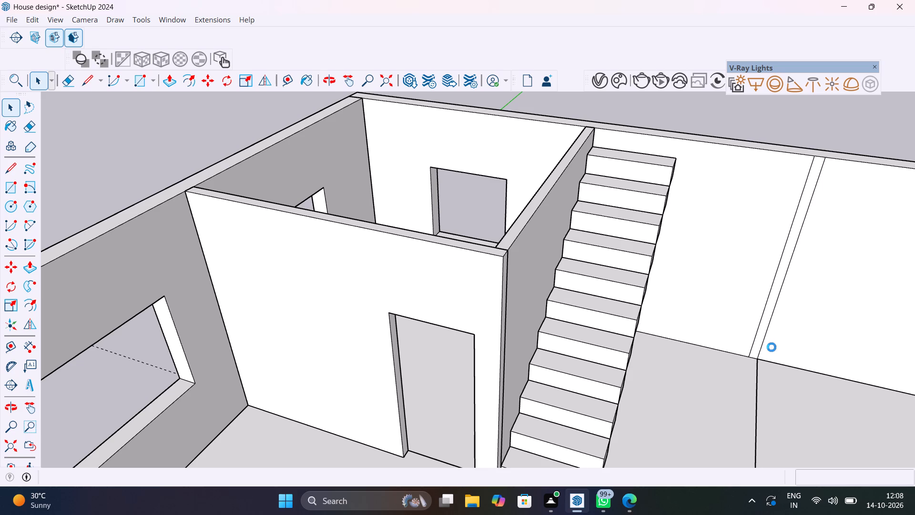
scroll(660, 167, "up", 10)
middle_click_drag(693, 205, 553, 196)
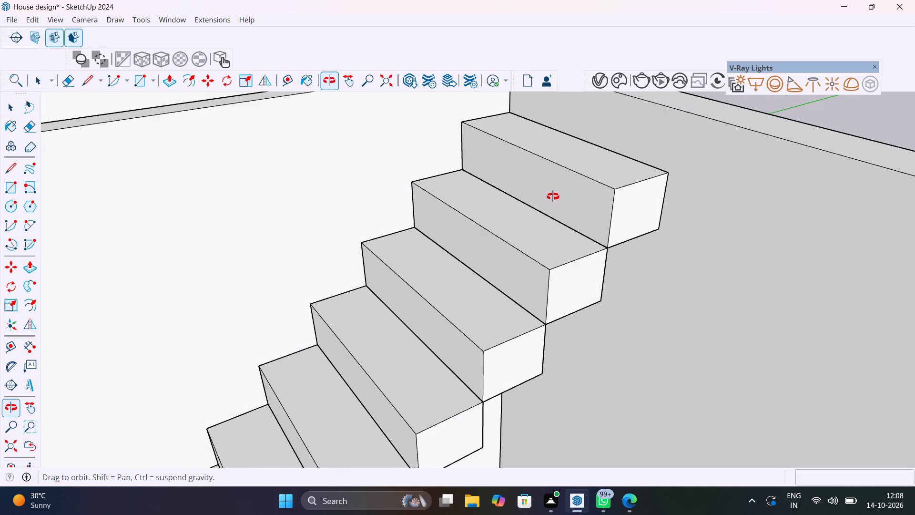
middle_click_drag(553, 196, 556, 196)
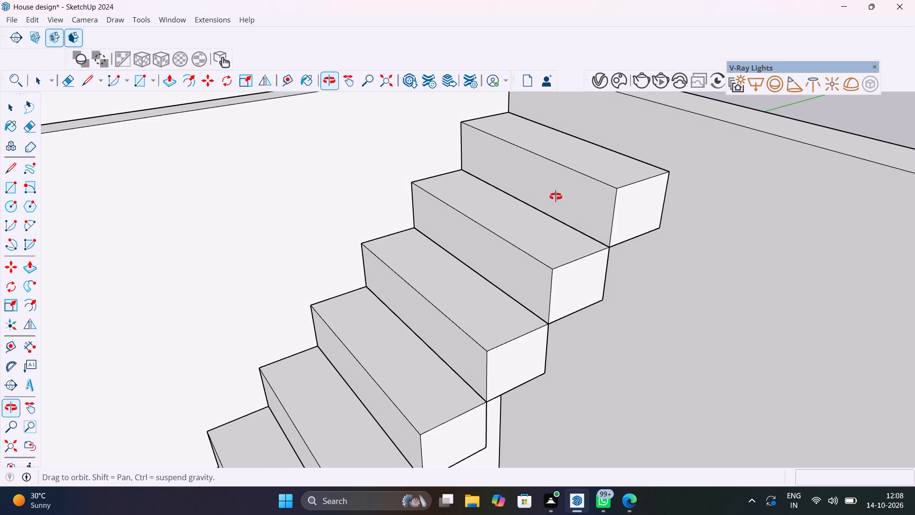
middle_click_drag(556, 196, 690, 239)
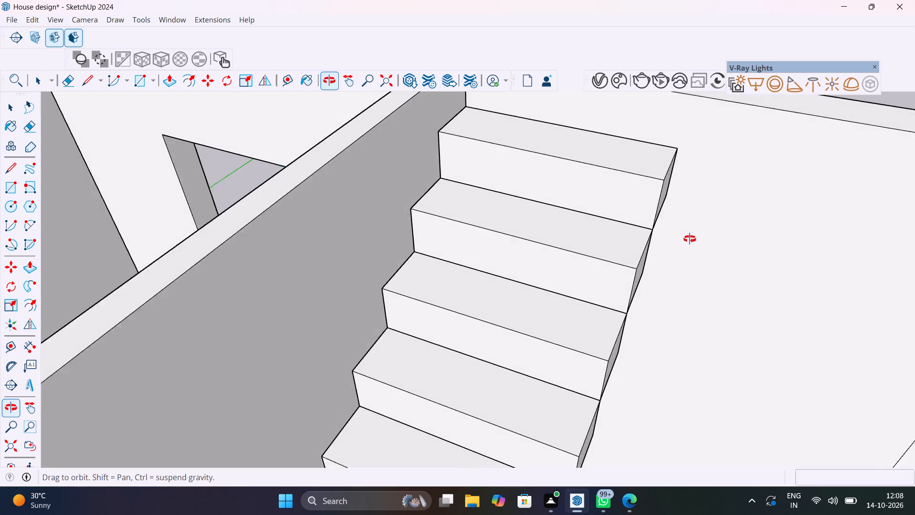
middle_click_drag(690, 239, 696, 242)
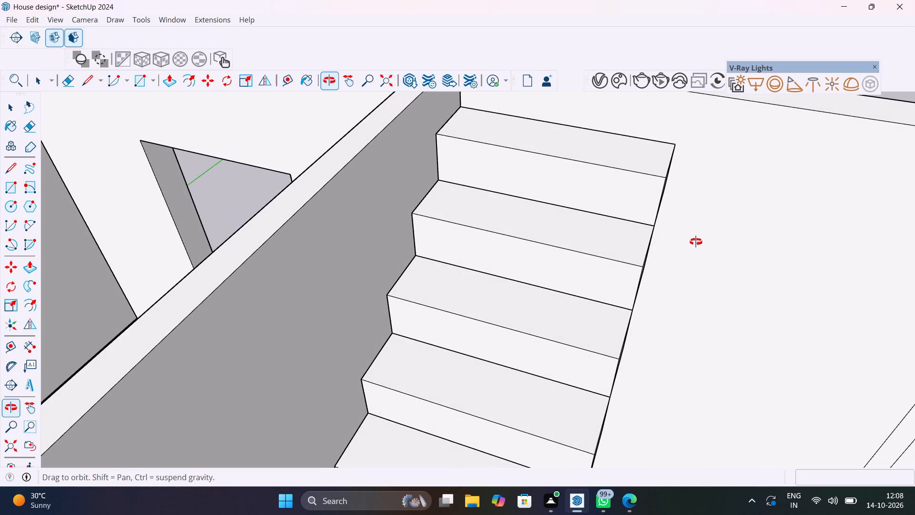
middle_click_drag(696, 242, 722, 247)
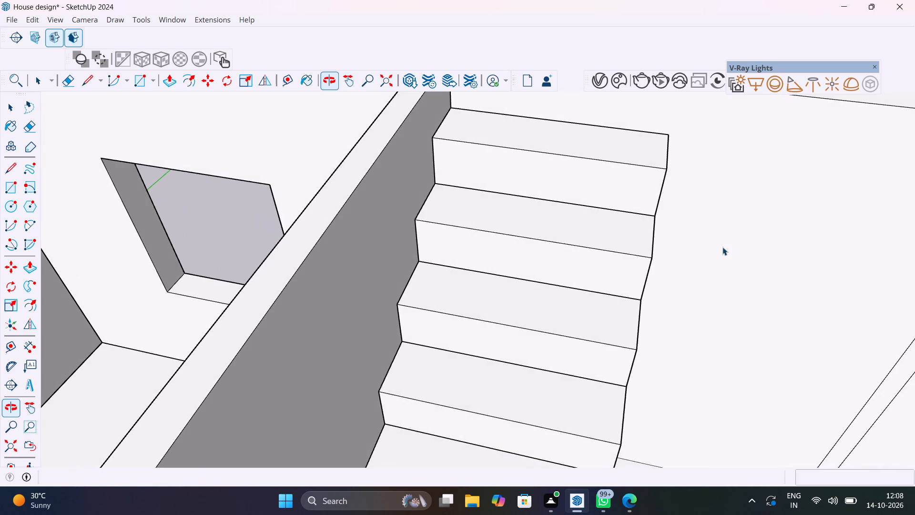
scroll(727, 257, "down", 14)
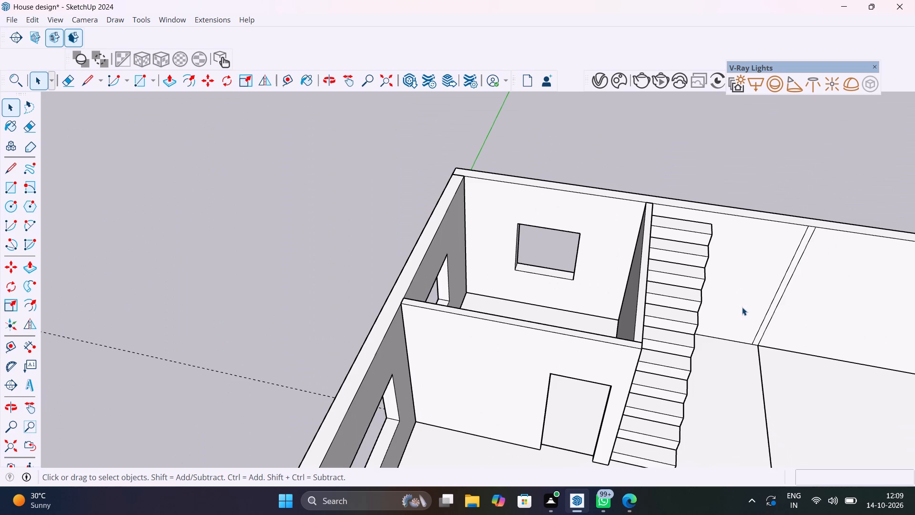
middle_click_drag(643, 268, 518, 221, "shift")
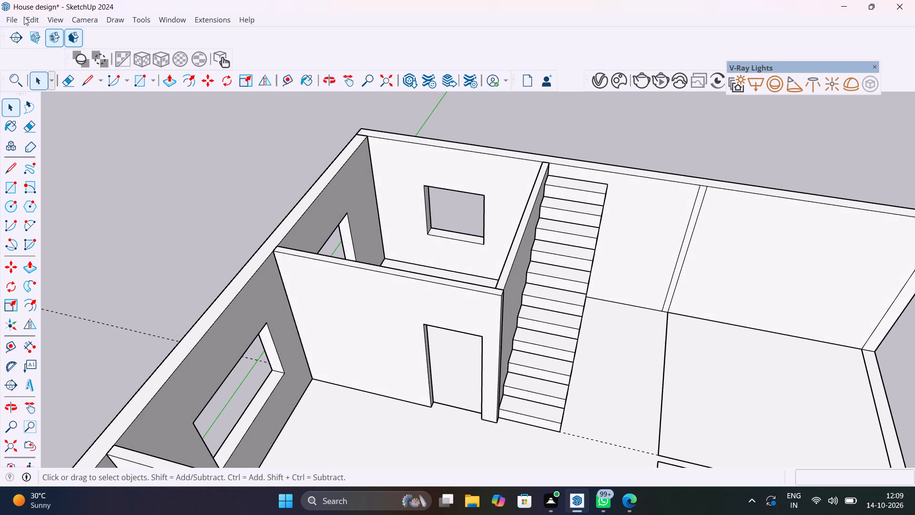
Unhide the hidden interior wall on the open side of the staircase.
left_click(32, 21)
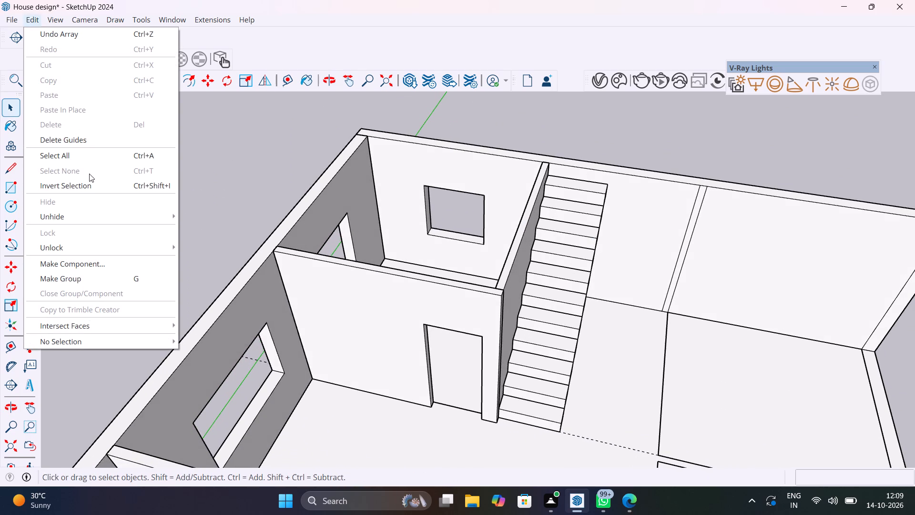
left_click(224, 236)
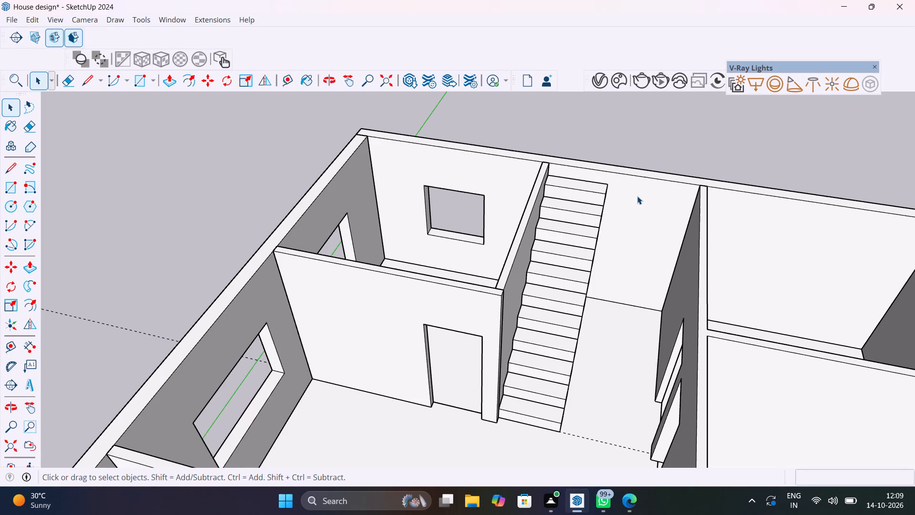
Examine the space between the top of the stair flight, the outer wall and the facing interior wall.
scroll(637, 191, "up", 10)
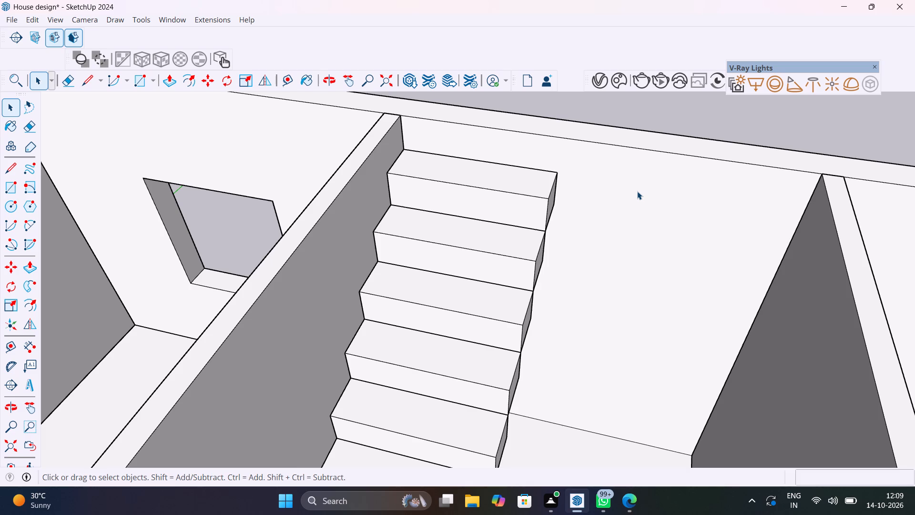
scroll(637, 191, "down", 10)
middle_click_drag(631, 192, 620, 188)
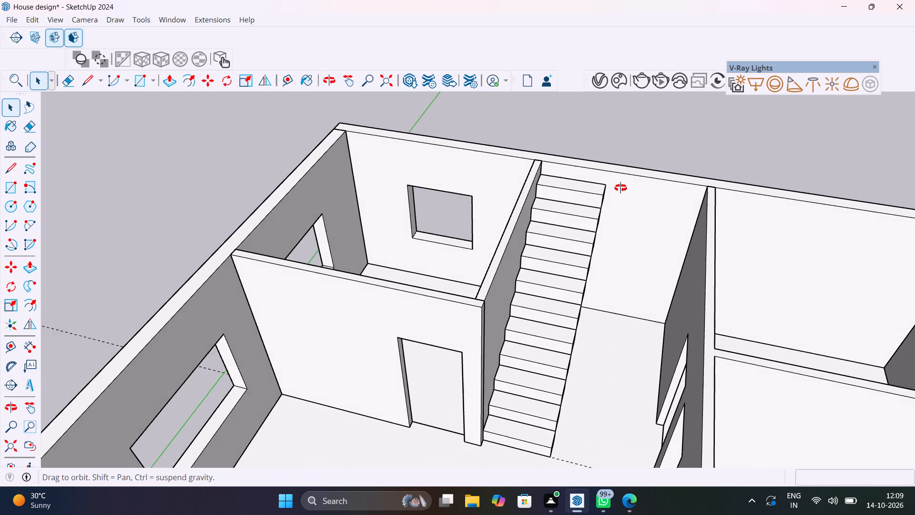
middle_click_drag(620, 188, 295, 217)
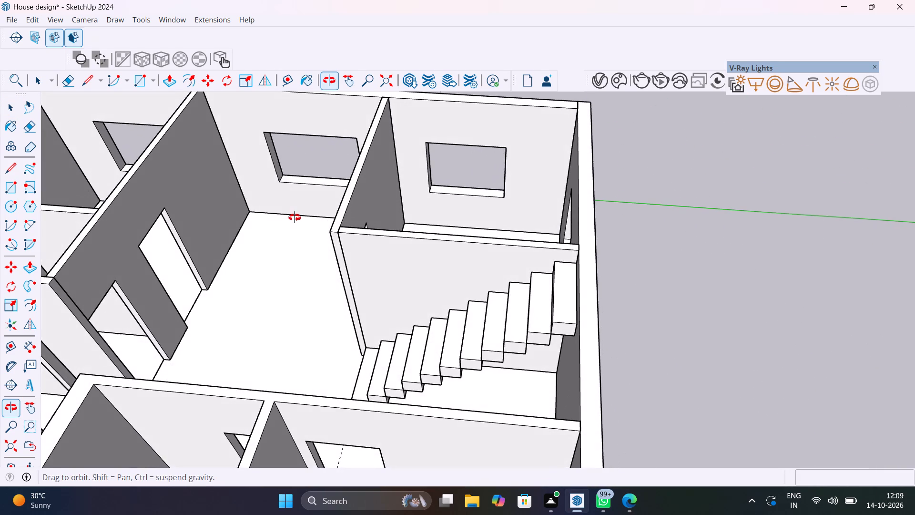
middle_click_drag(295, 217, 712, 264)
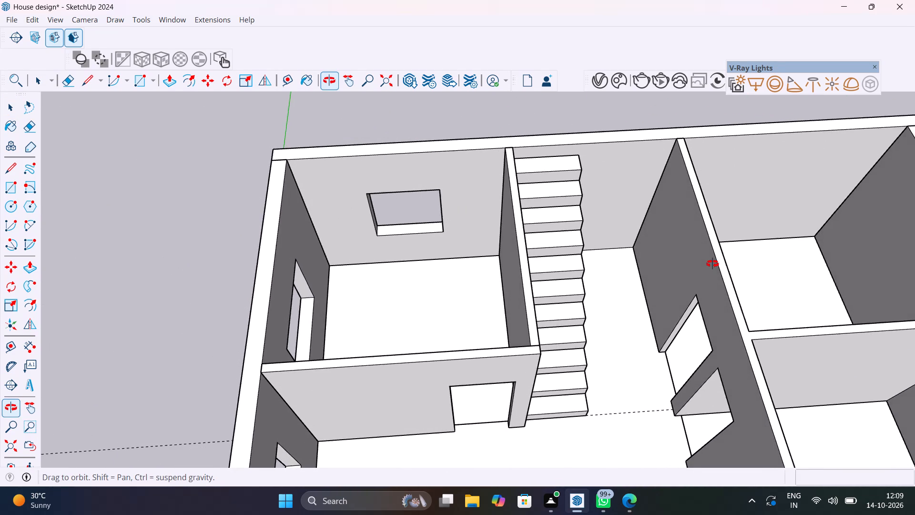
middle_click_drag(712, 264, 706, 227)
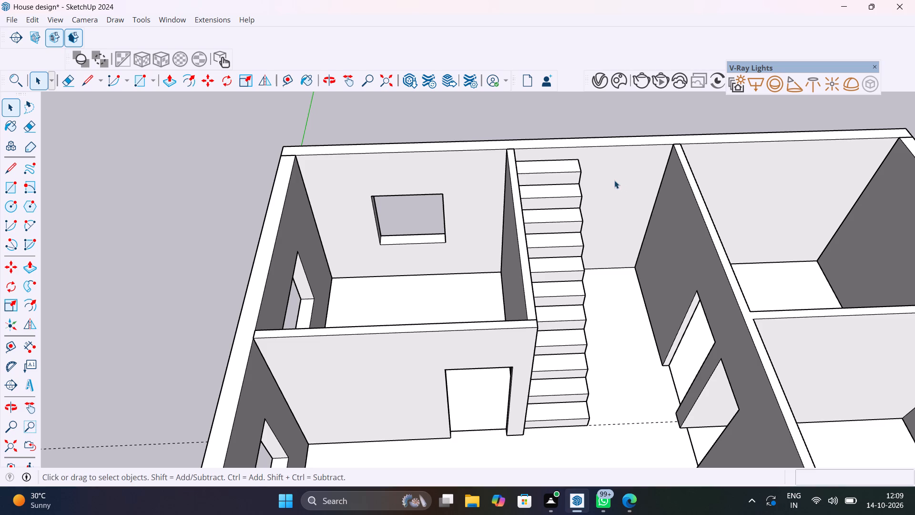
scroll(614, 180, "up", 7)
middle_click_drag(637, 192, 555, 182)
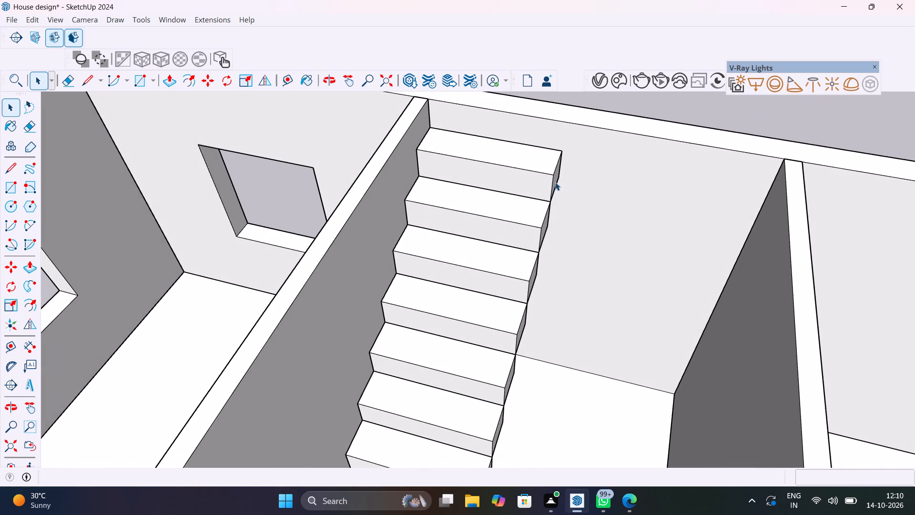
scroll(555, 182, "down", 10)
middle_click_drag(577, 256, 635, 186)
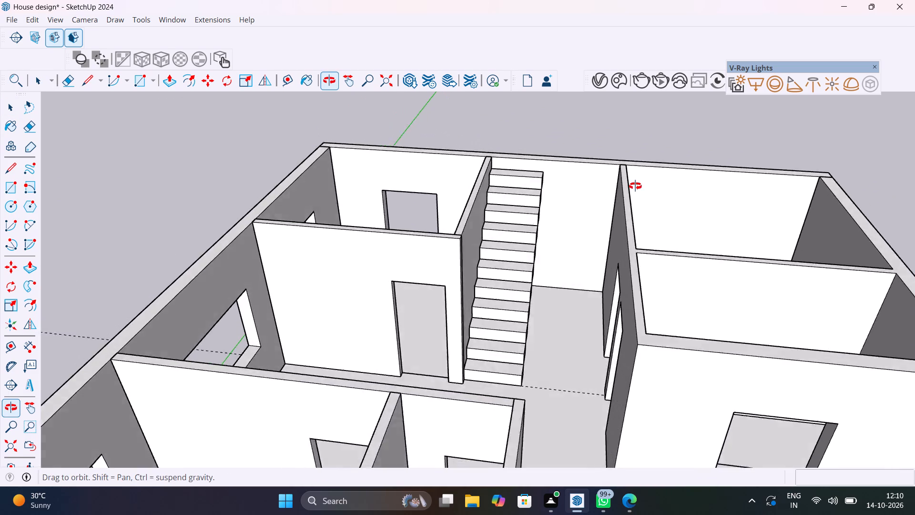
middle_click_drag(635, 186, 644, 185)
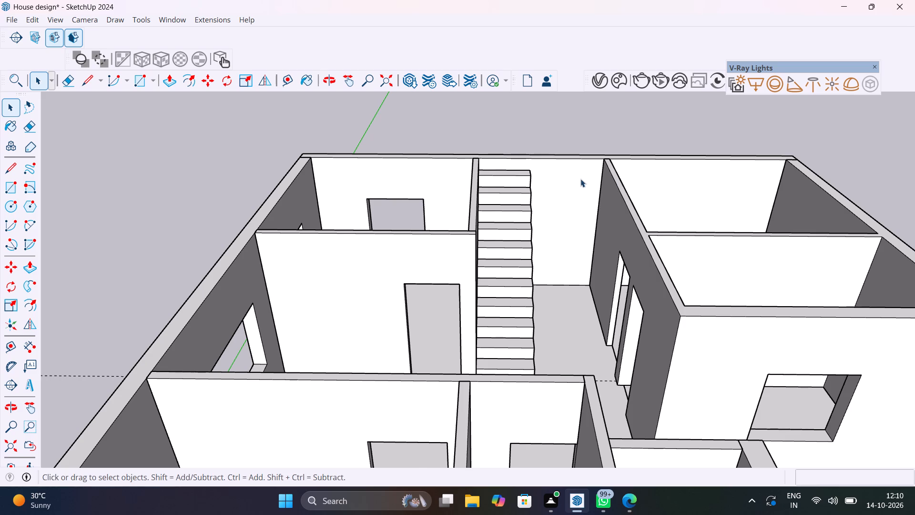
scroll(550, 165, "up", 8)
middle_click_drag(604, 193, 468, 202)
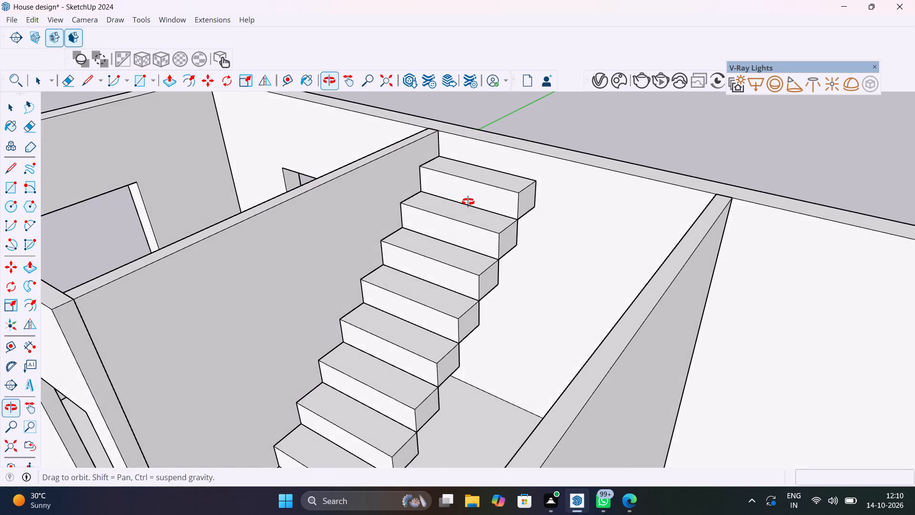
middle_click_drag(468, 202, 420, 224)
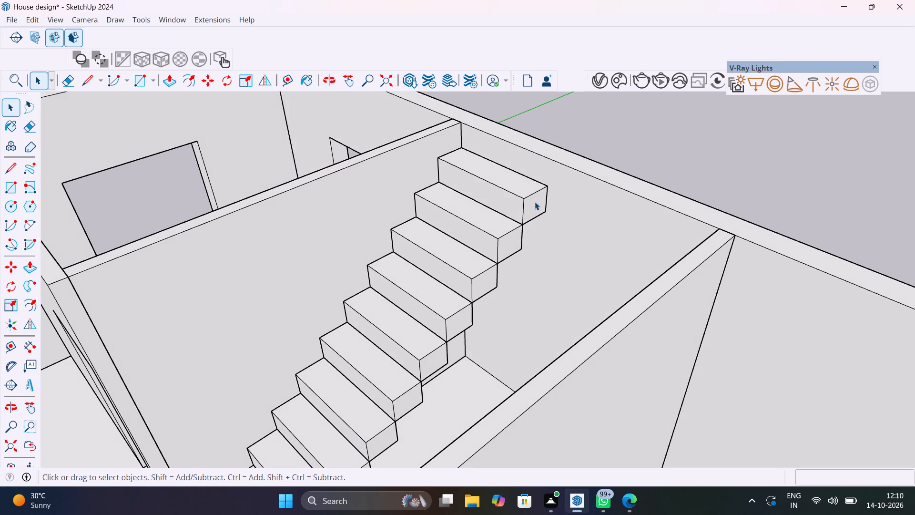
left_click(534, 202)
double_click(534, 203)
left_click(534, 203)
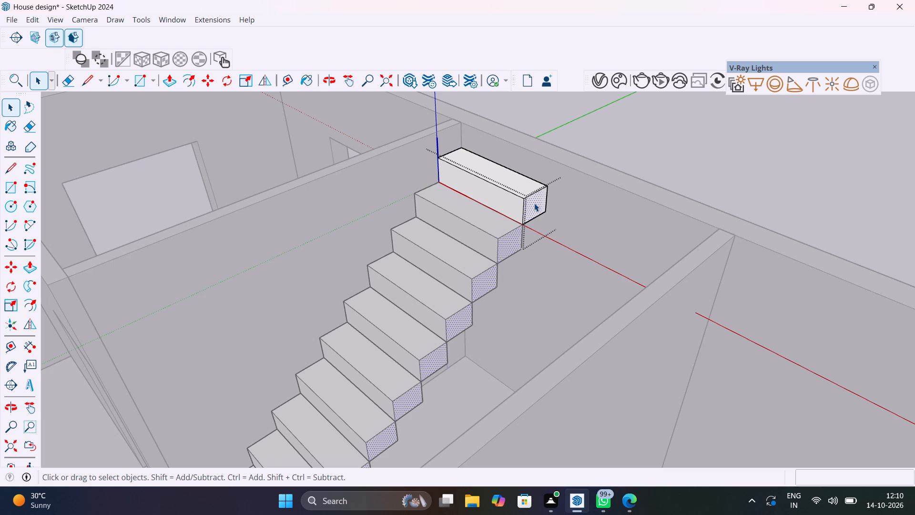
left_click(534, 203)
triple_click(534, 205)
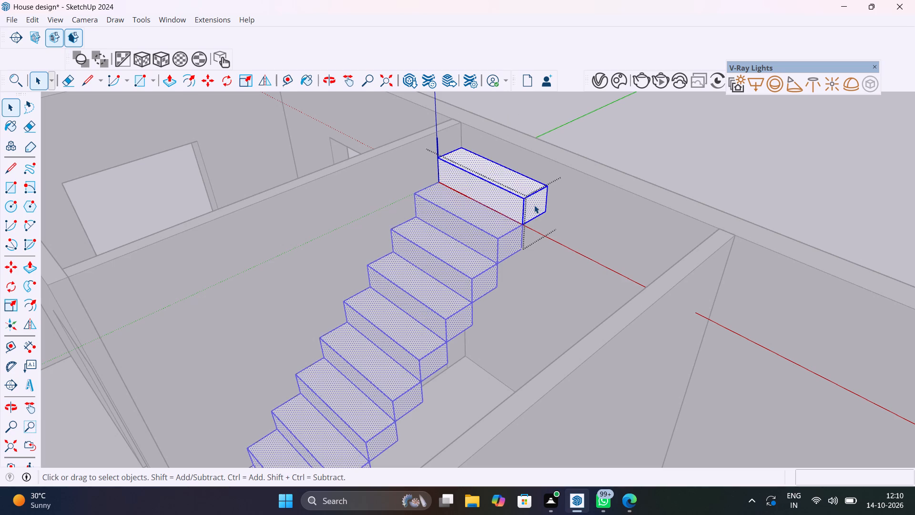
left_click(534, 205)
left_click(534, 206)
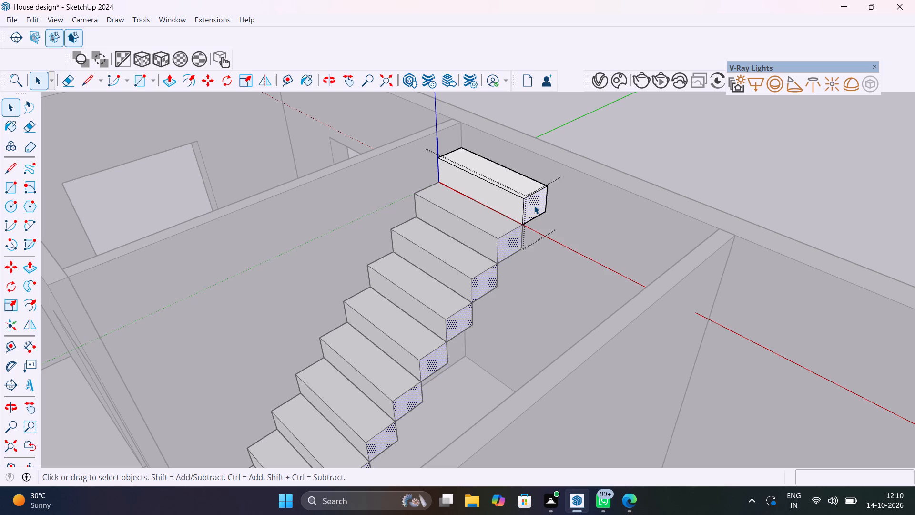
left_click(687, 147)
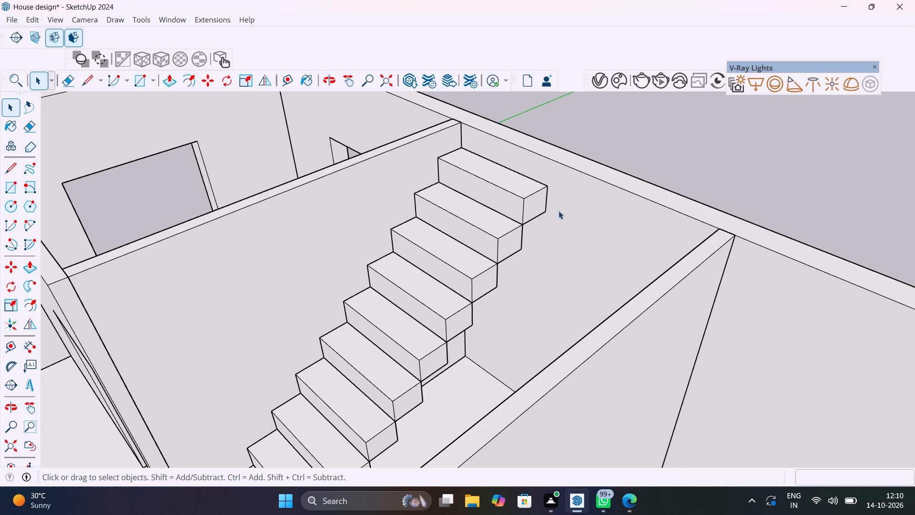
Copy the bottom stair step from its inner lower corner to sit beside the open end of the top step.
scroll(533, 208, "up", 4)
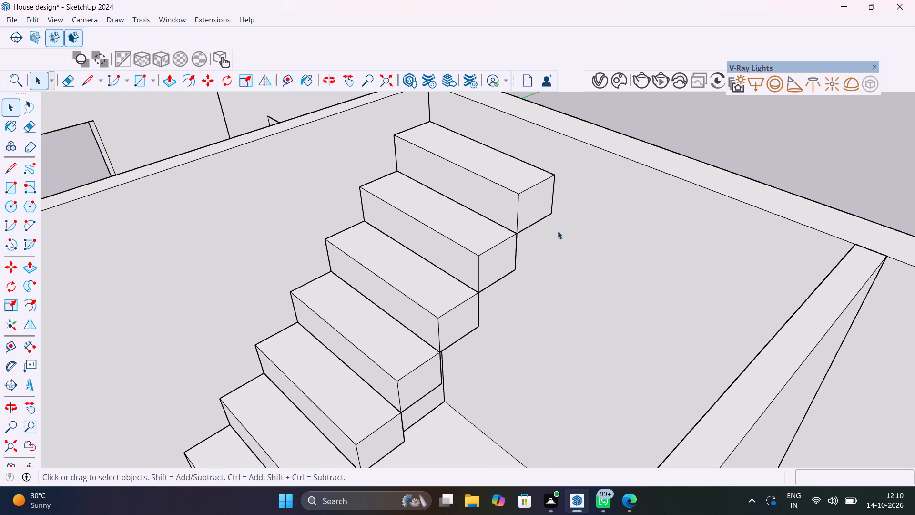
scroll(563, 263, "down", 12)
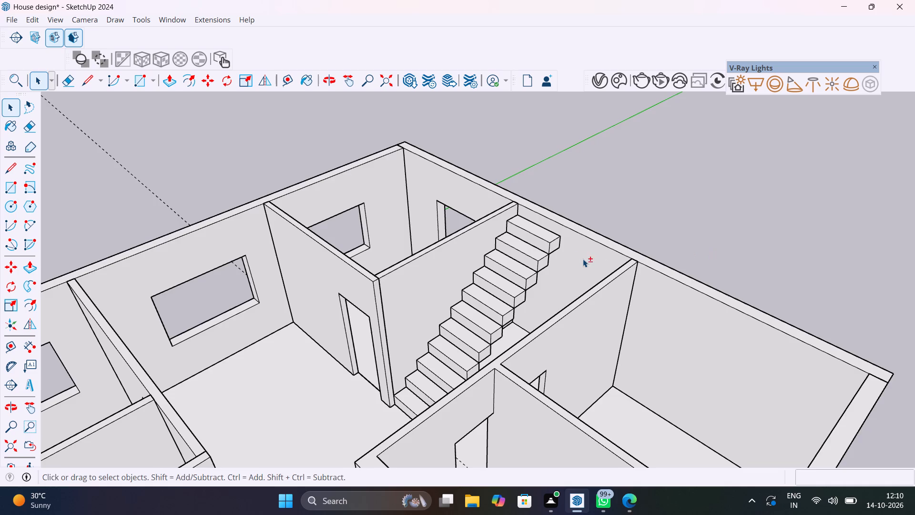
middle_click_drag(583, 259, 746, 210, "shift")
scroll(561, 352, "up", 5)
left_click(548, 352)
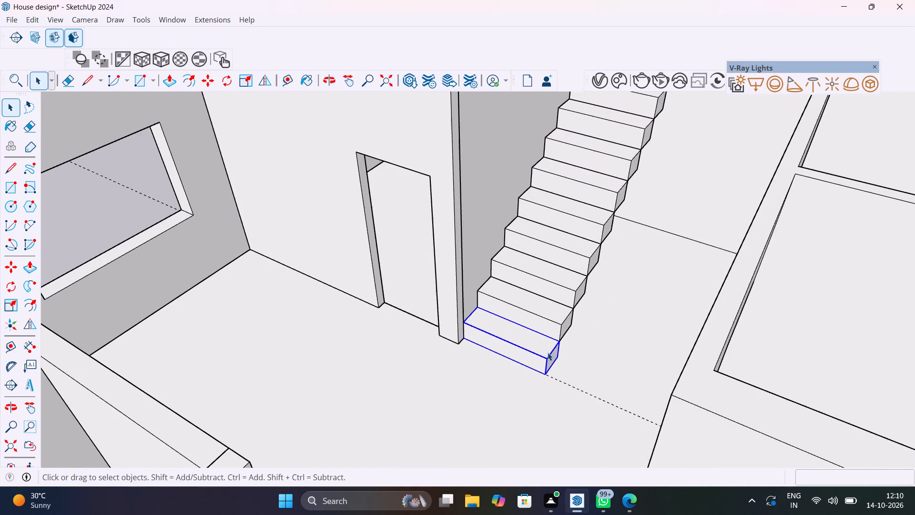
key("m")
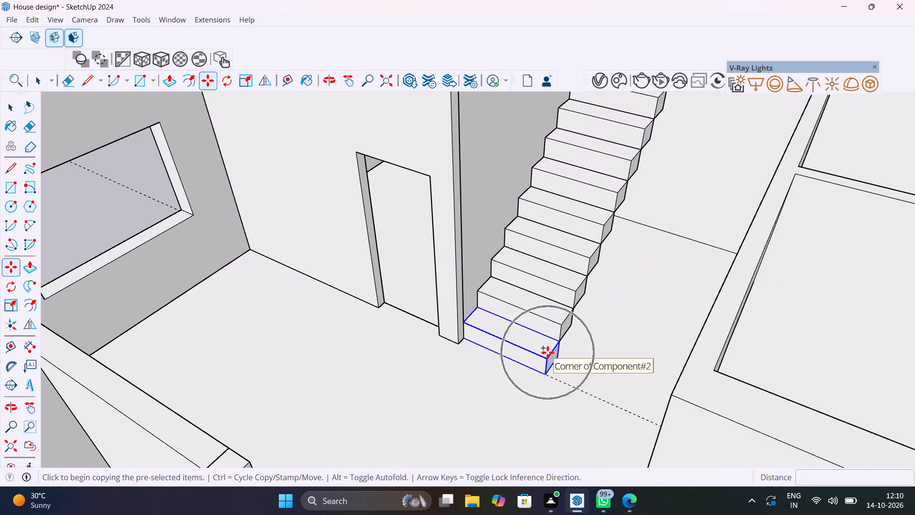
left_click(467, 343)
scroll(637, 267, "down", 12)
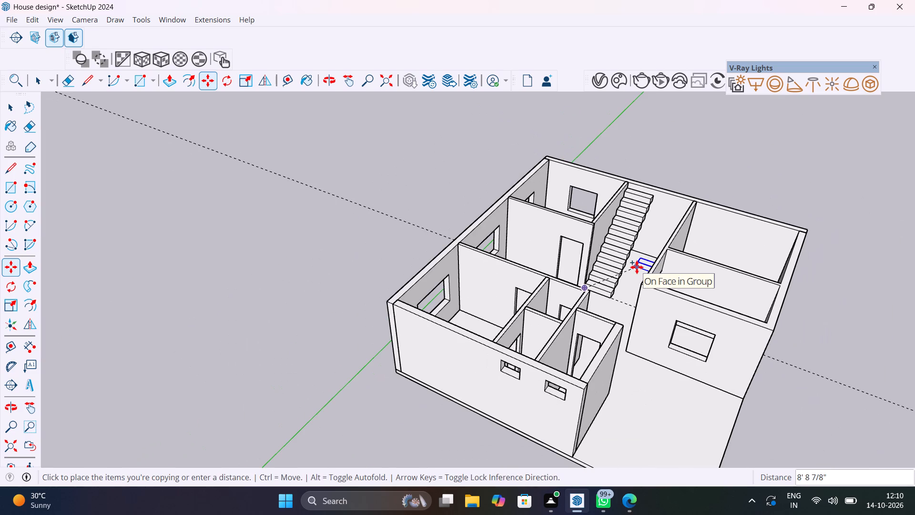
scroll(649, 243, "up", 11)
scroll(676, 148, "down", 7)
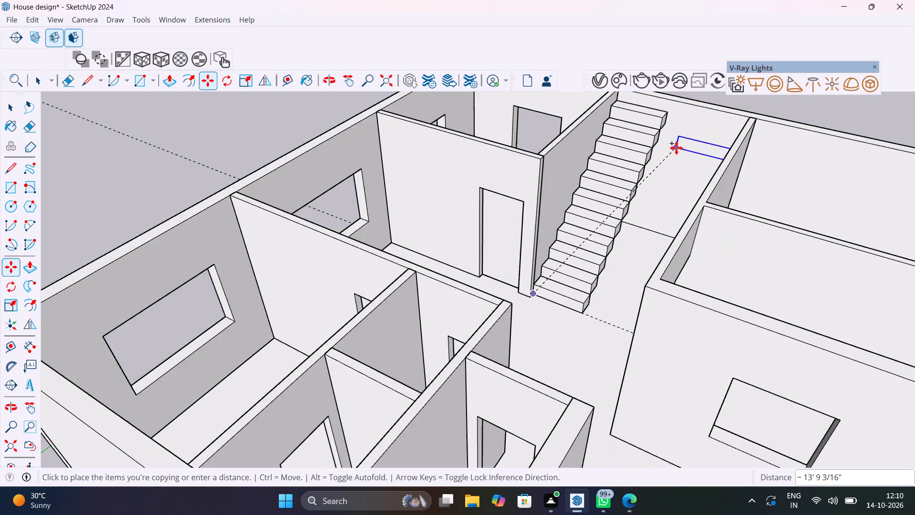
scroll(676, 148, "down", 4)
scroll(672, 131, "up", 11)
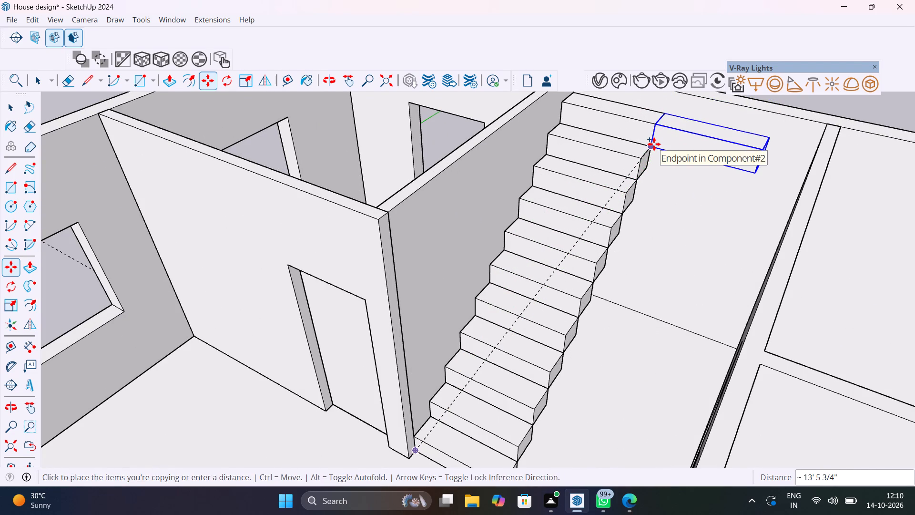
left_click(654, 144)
Examine the copied step beside the top of the flight and its fit between the outer wall and the facing interior wall.
scroll(717, 166, "down", 14)
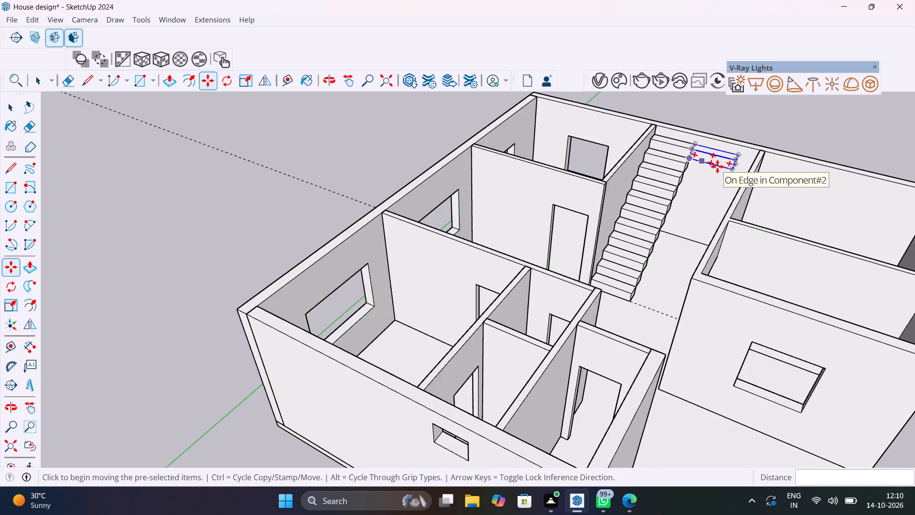
middle_click_drag(728, 183, 118, 199)
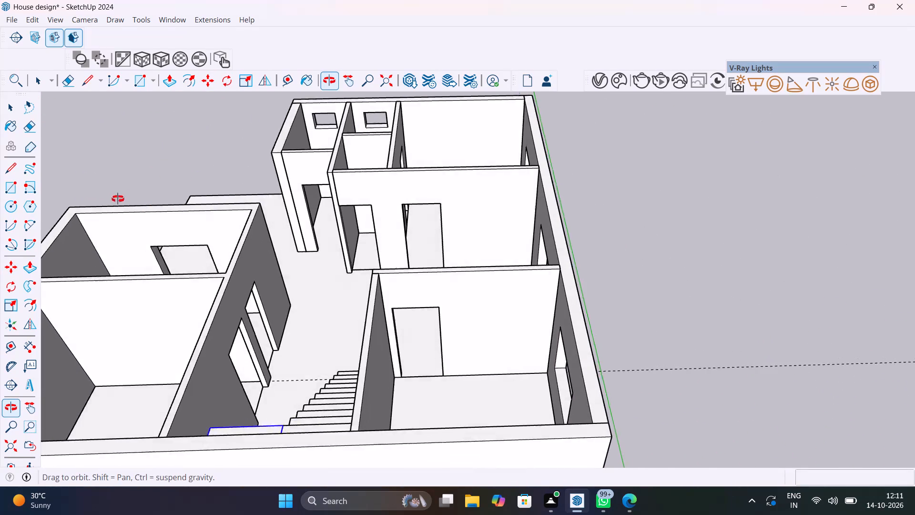
middle_click_drag(118, 199, 168, 170)
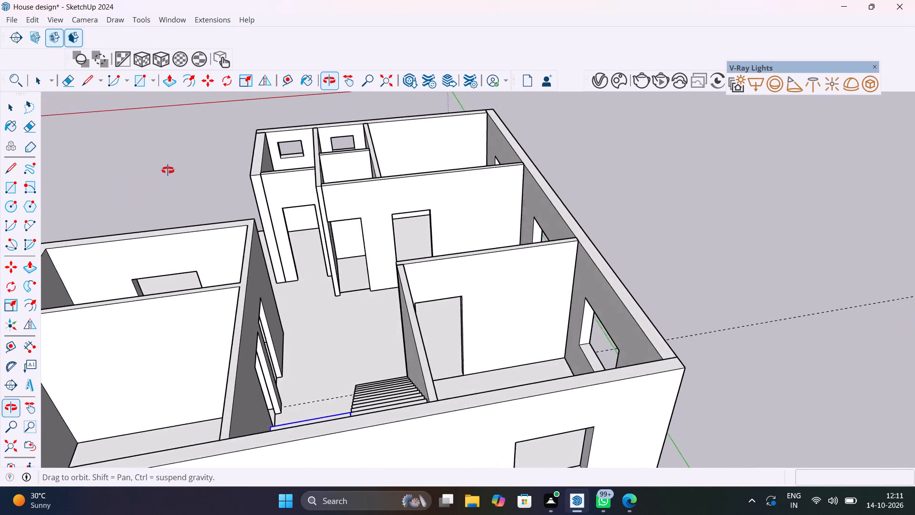
middle_click_drag(168, 170, 181, 166)
middle_click_drag(349, 268, 489, 270)
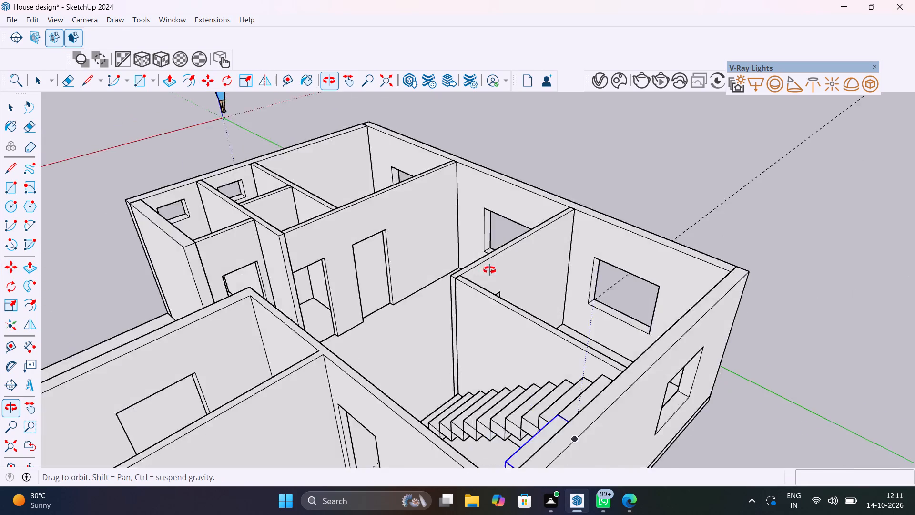
middle_click_drag(489, 270, 711, 279)
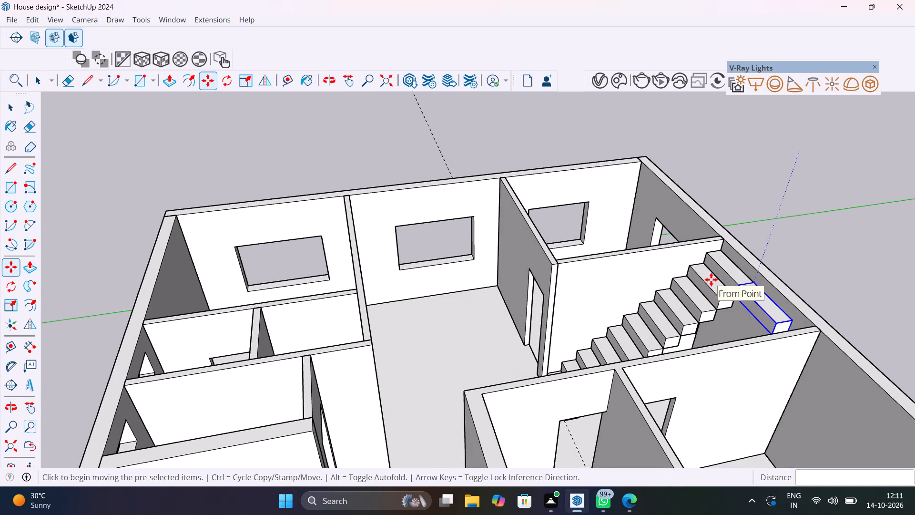
middle_click_drag(639, 314, 806, 304)
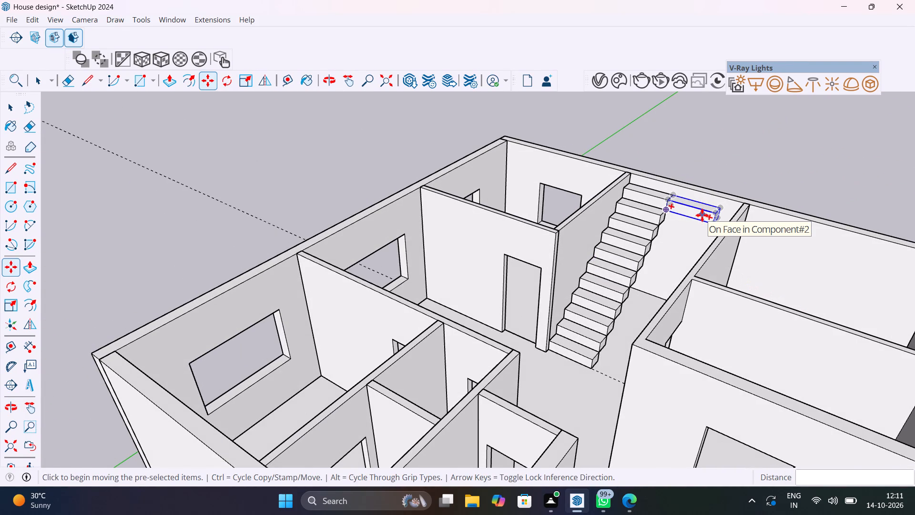
scroll(702, 215, "up", 3)
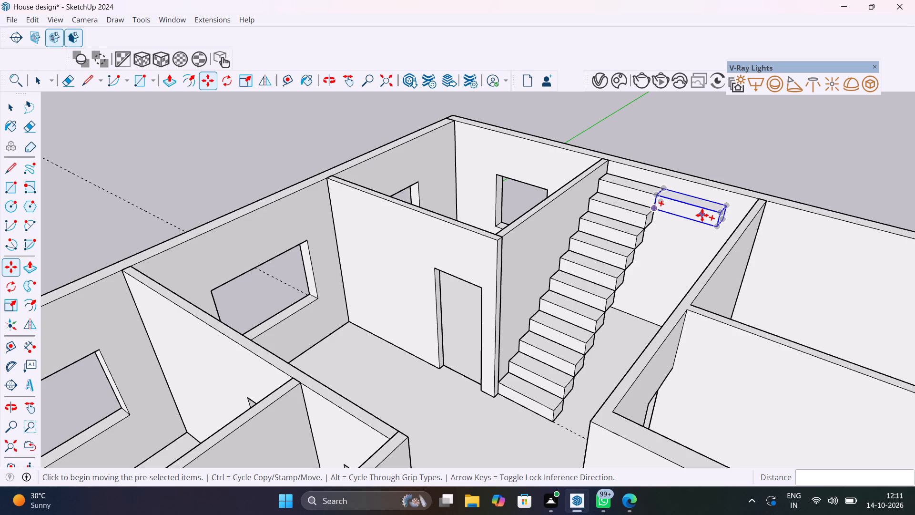
scroll(683, 233, "up", 10)
middle_click_drag(674, 244, 690, 238)
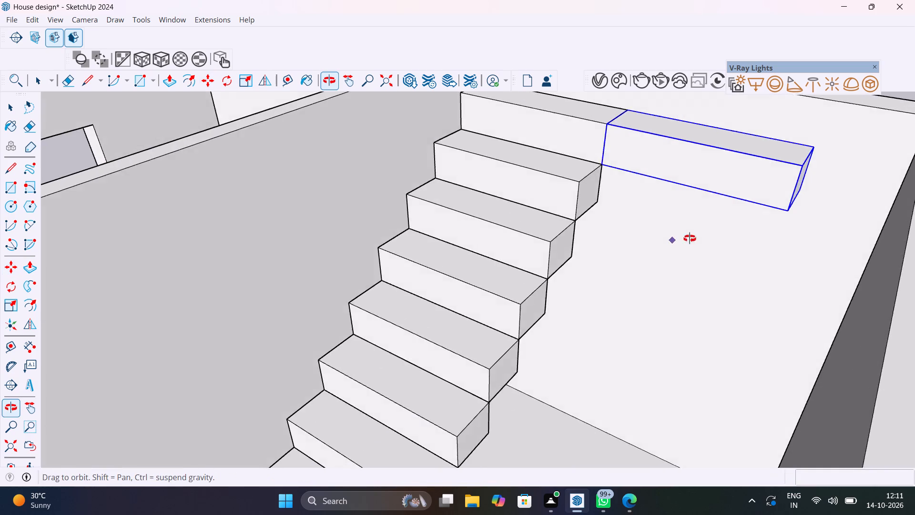
middle_click_drag(690, 238, 740, 218)
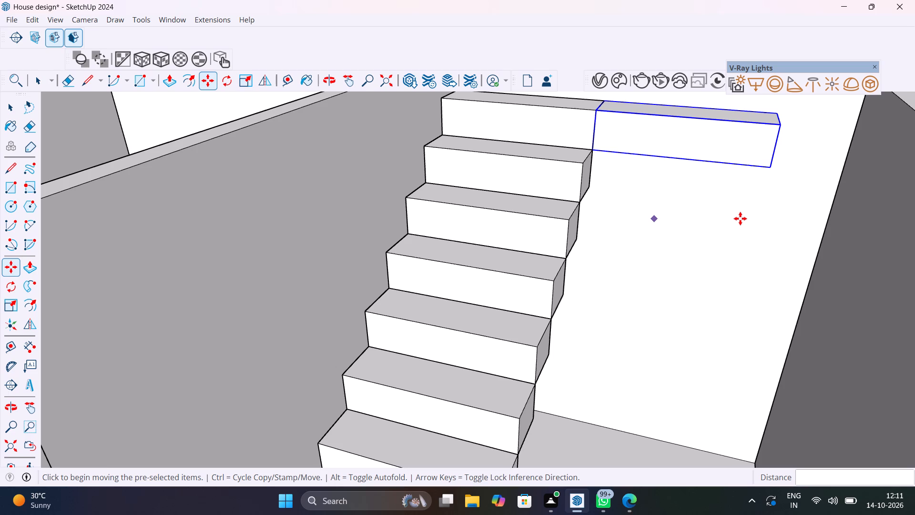
scroll(740, 218, "down", 3)
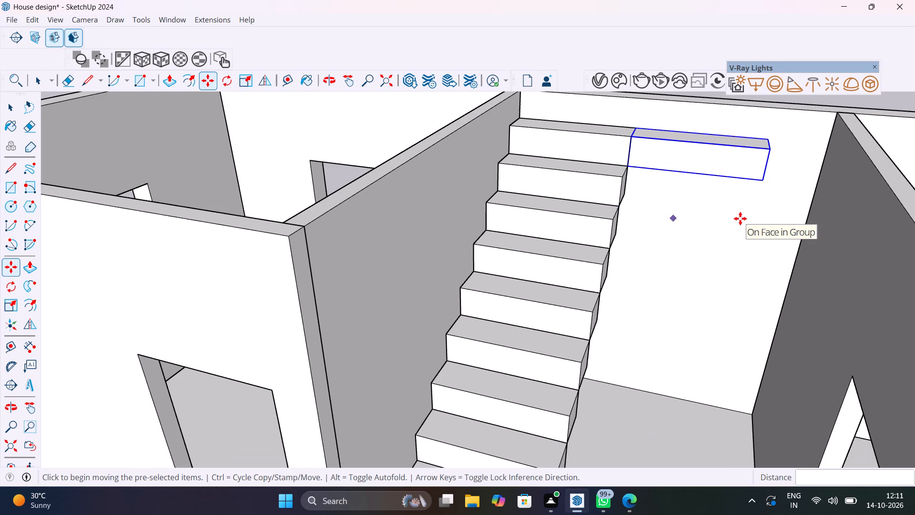
scroll(710, 195, "up", 2)
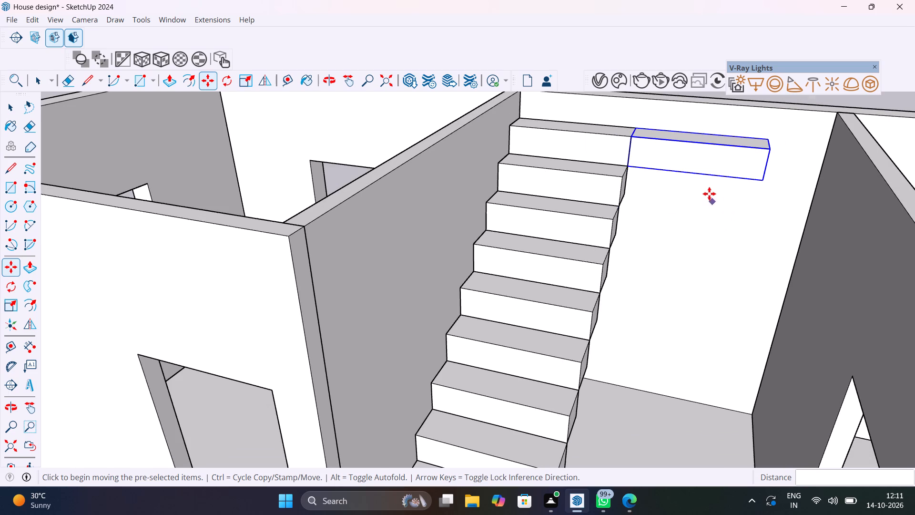
scroll(709, 194, "up", 3)
scroll(709, 194, "down", 7)
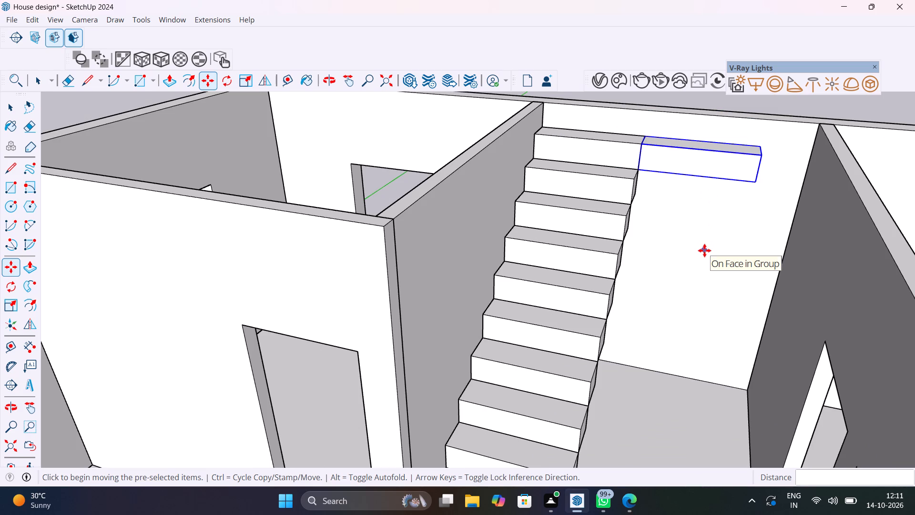
middle_click_drag(701, 250, 806, 302)
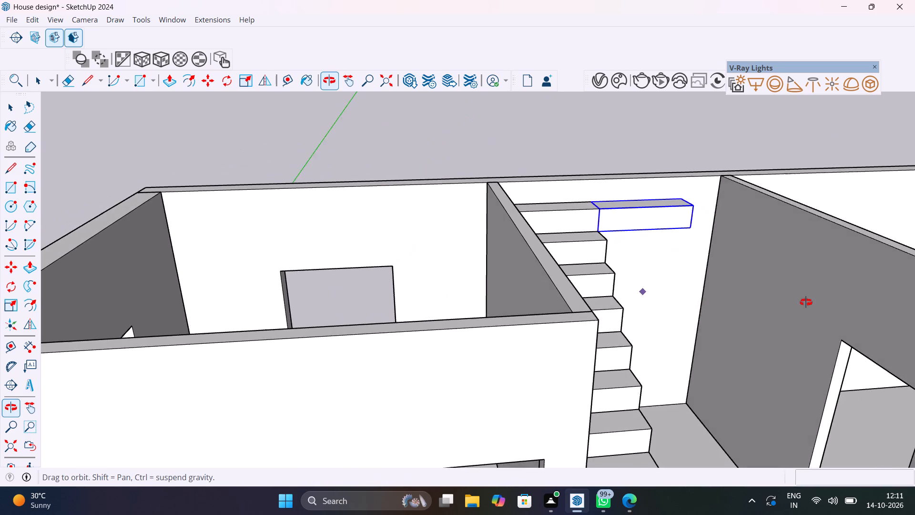
middle_click_drag(806, 302, 645, 326)
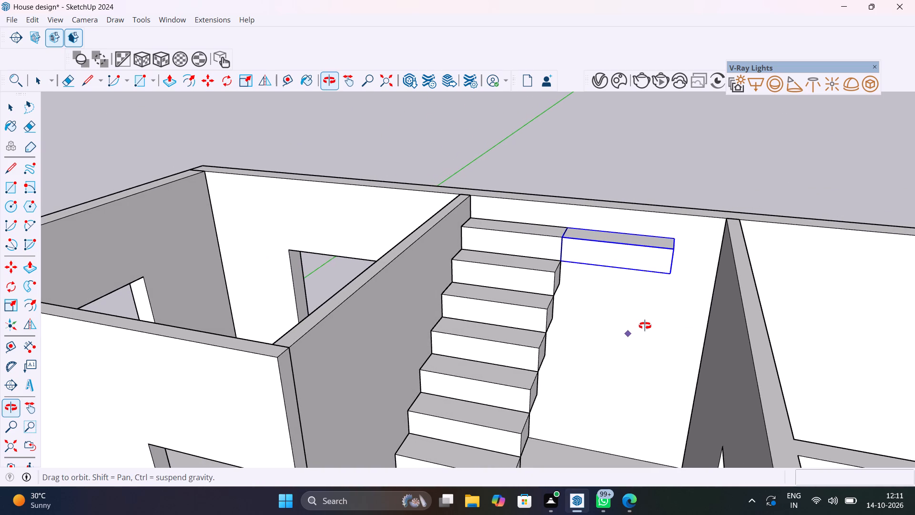
middle_click_drag(645, 326, 642, 375)
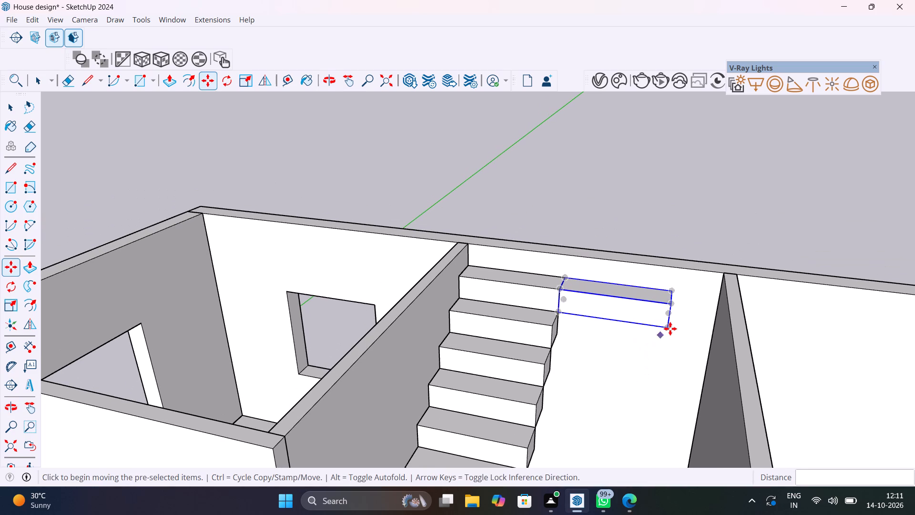
left_click(670, 329)
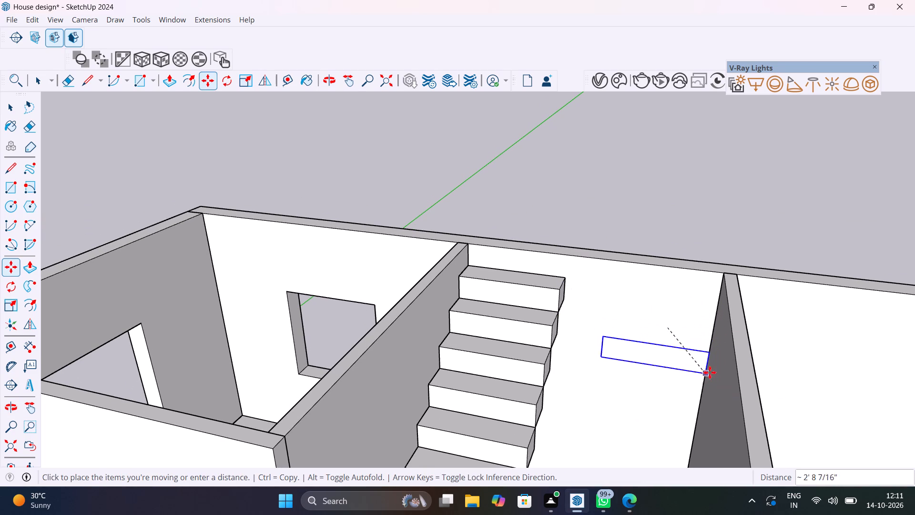
key("Escape")
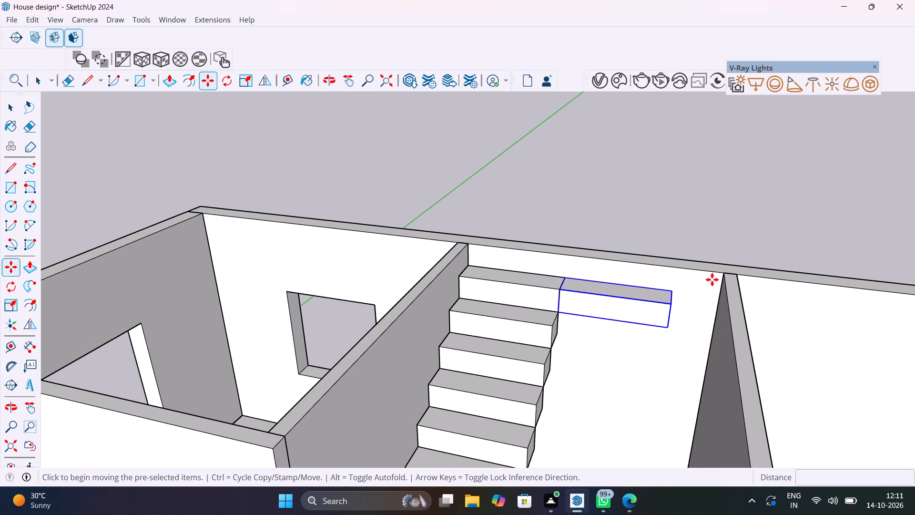
scroll(712, 279, "down", 6)
middle_click_drag(676, 327, 488, 382)
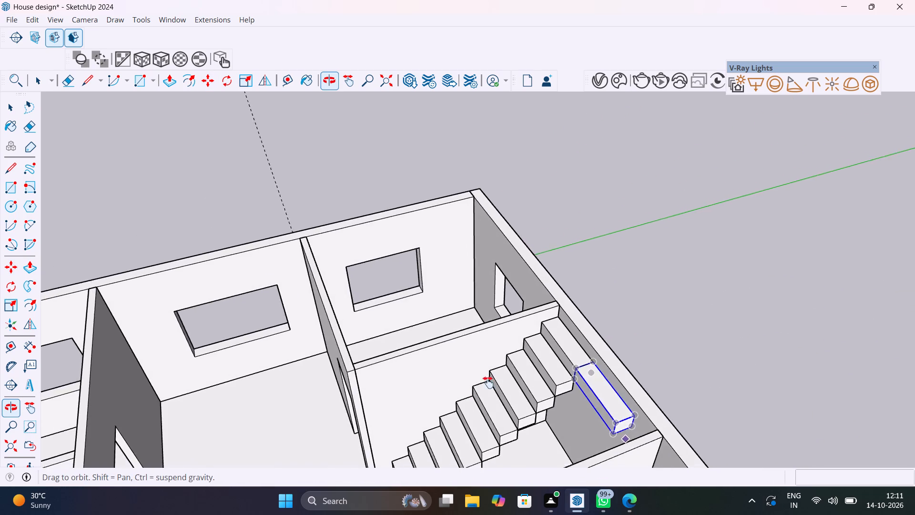
middle_click_drag(488, 382, 394, 397)
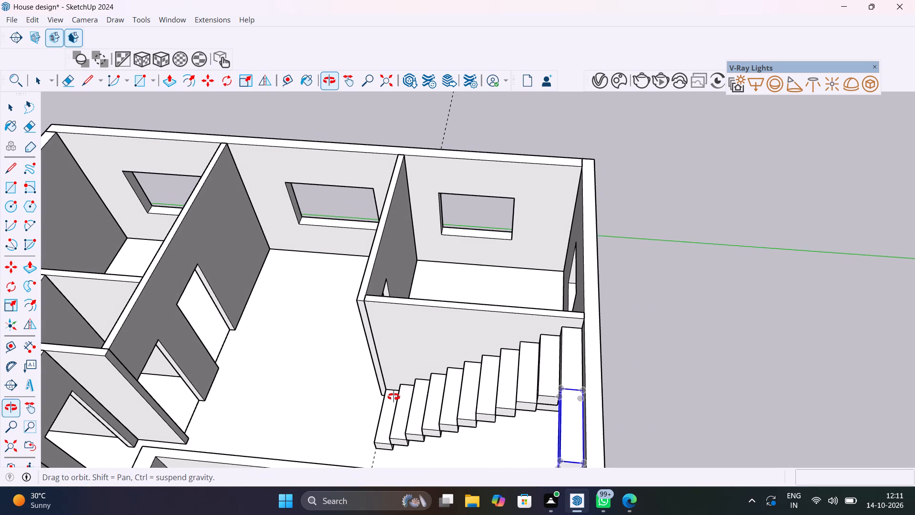
middle_click_drag(394, 397, 394, 397)
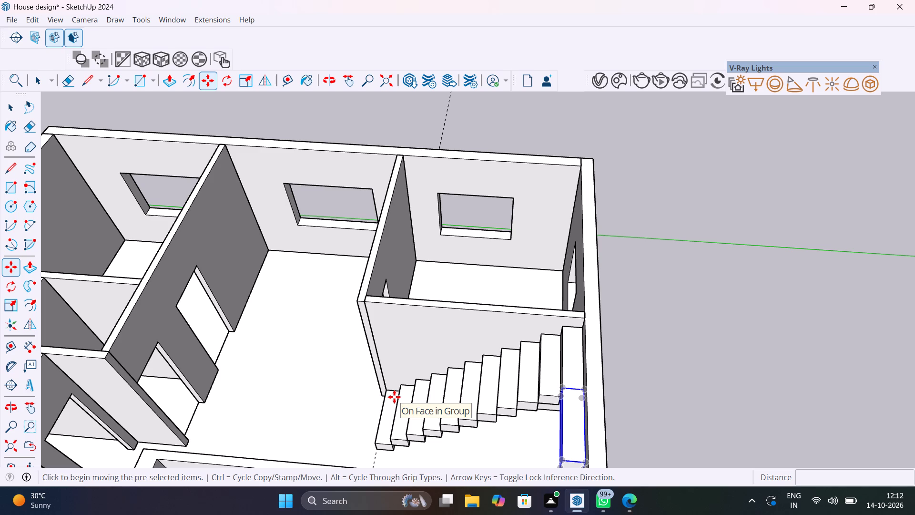
scroll(457, 427, "up", 5)
middle_click_drag(470, 416, 739, 369)
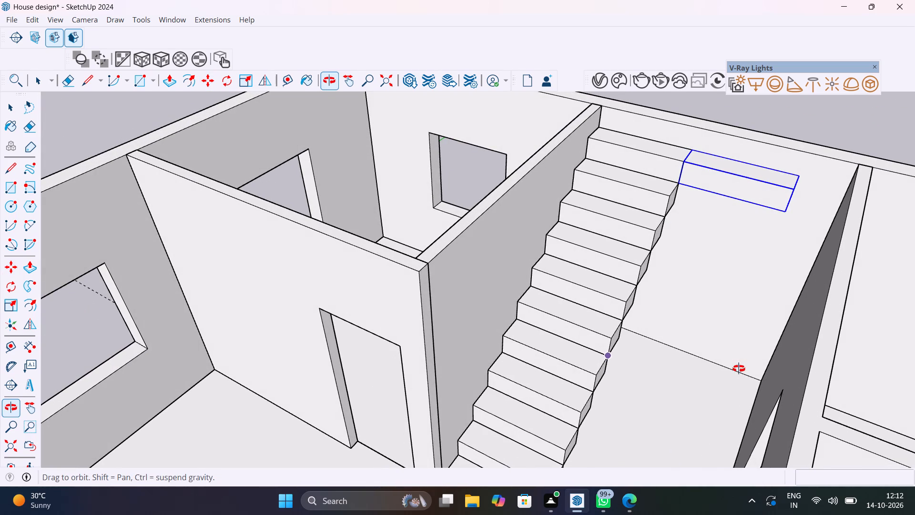
middle_click_drag(739, 369, 739, 369)
scroll(591, 364, "down", 6)
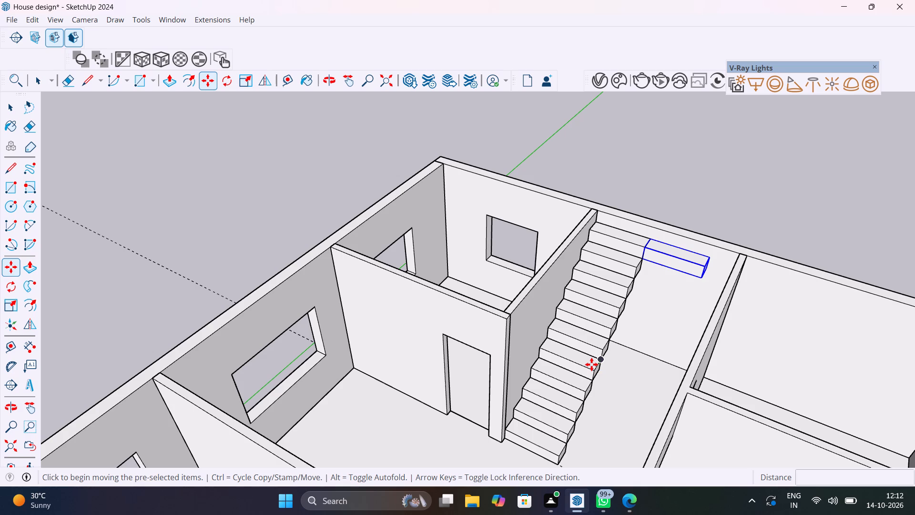
scroll(575, 379, "up", 5)
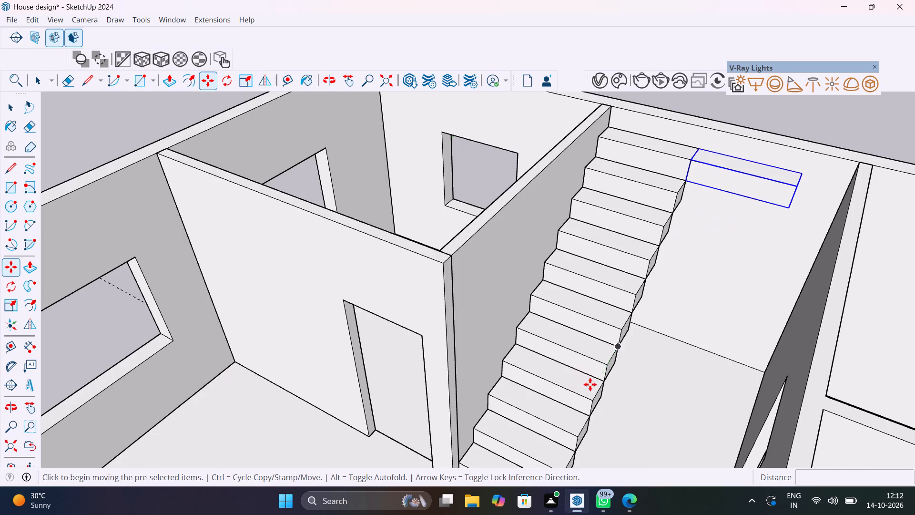
middle_click_drag(590, 384, 691, 331)
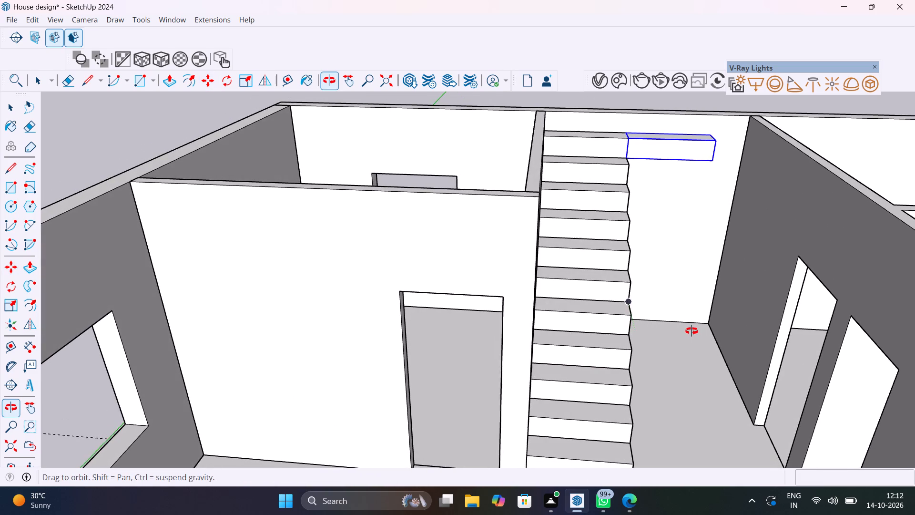
middle_click_drag(691, 331, 603, 377)
scroll(603, 377, "up", 1)
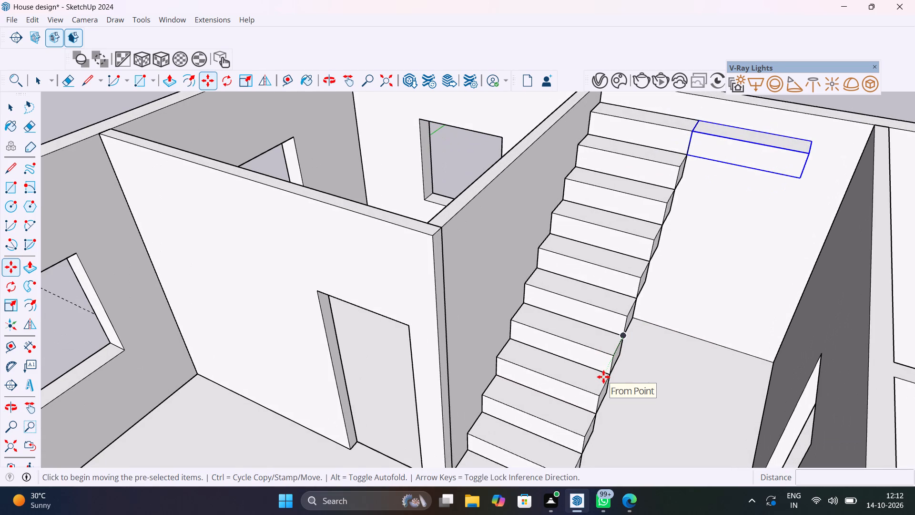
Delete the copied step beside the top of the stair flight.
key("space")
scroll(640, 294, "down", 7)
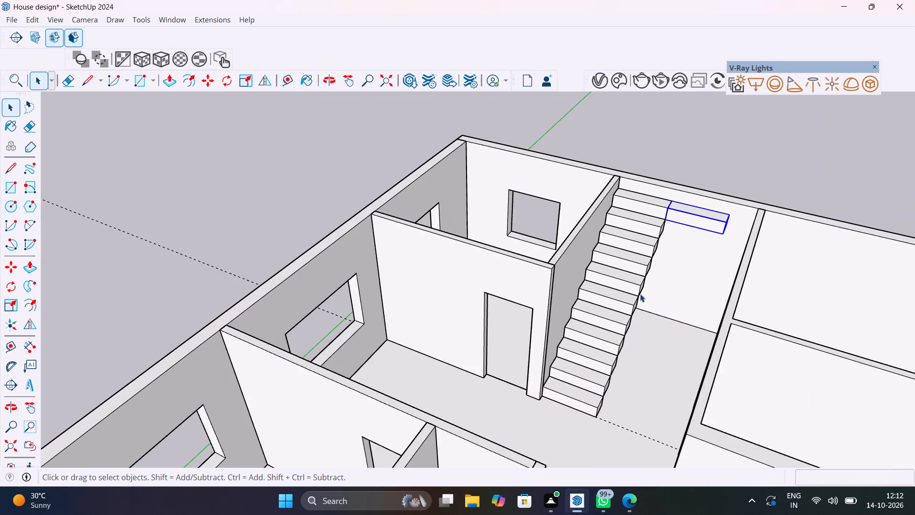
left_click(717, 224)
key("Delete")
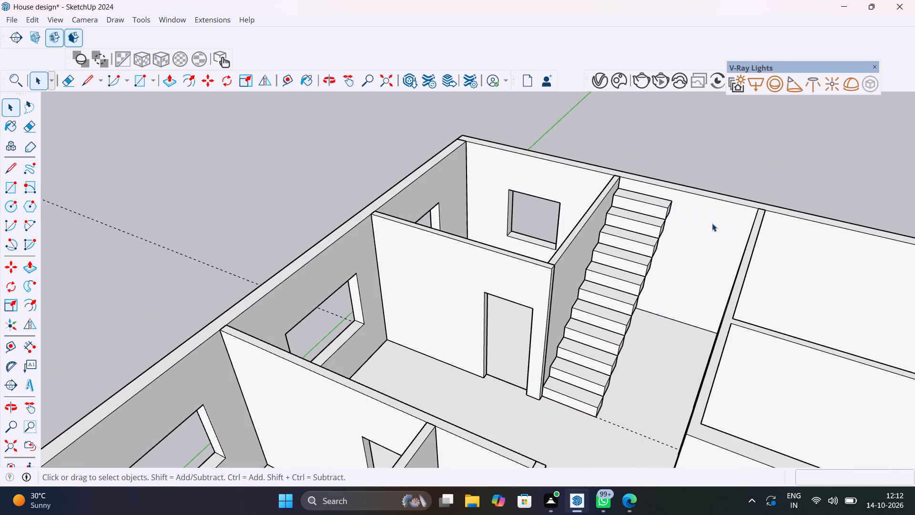
Delete the two lowest steps of the interior stair flight.
left_click(597, 409)
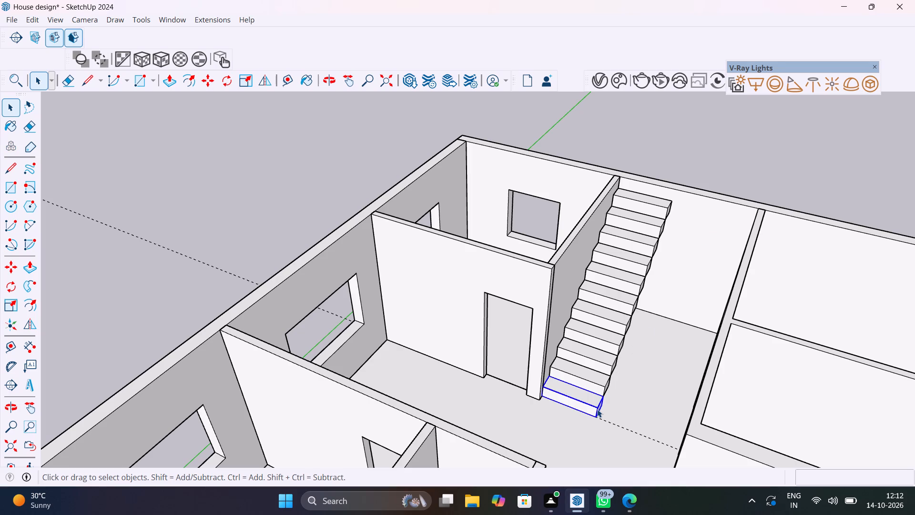
key("Delete")
left_click(604, 382)
key("Delete")
left_click(606, 366)
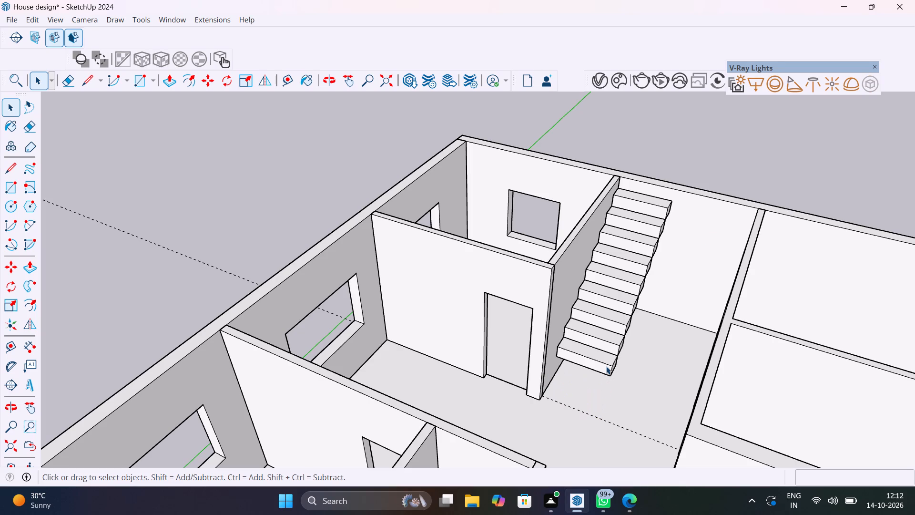
left_click_drag(625, 367, 616, 284)
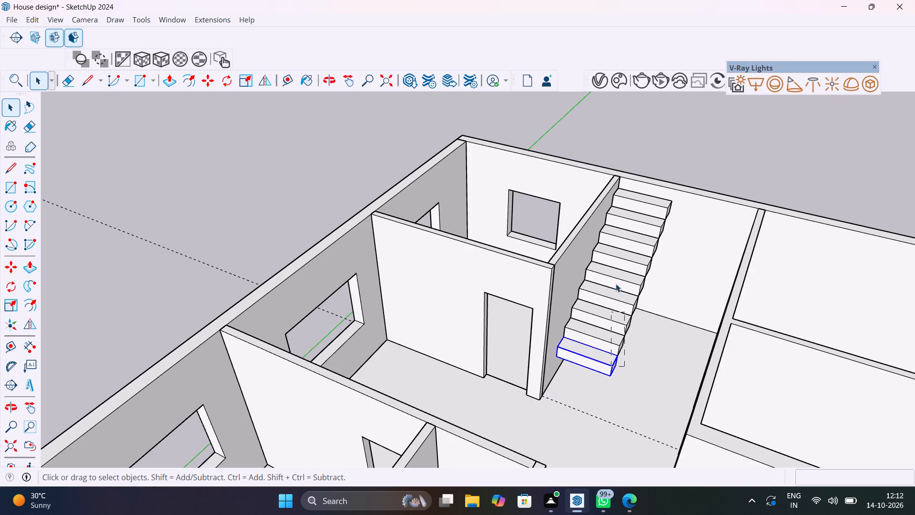
left_click_drag(616, 284, 633, 196)
left_click_drag(656, 387, 646, 378)
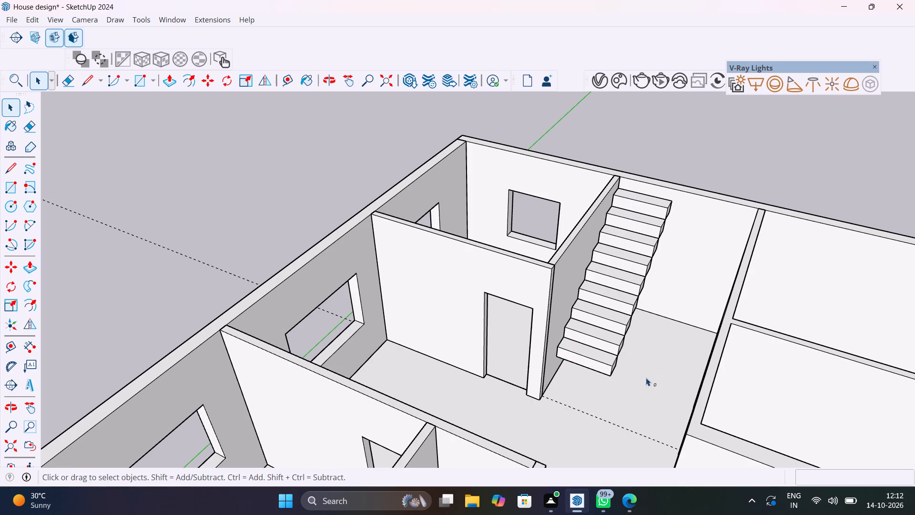
left_click_drag(646, 378, 604, 267)
Delete the middle and lower steps of the interior stair flight, leaving only the three uppermost steps.
left_click(605, 267)
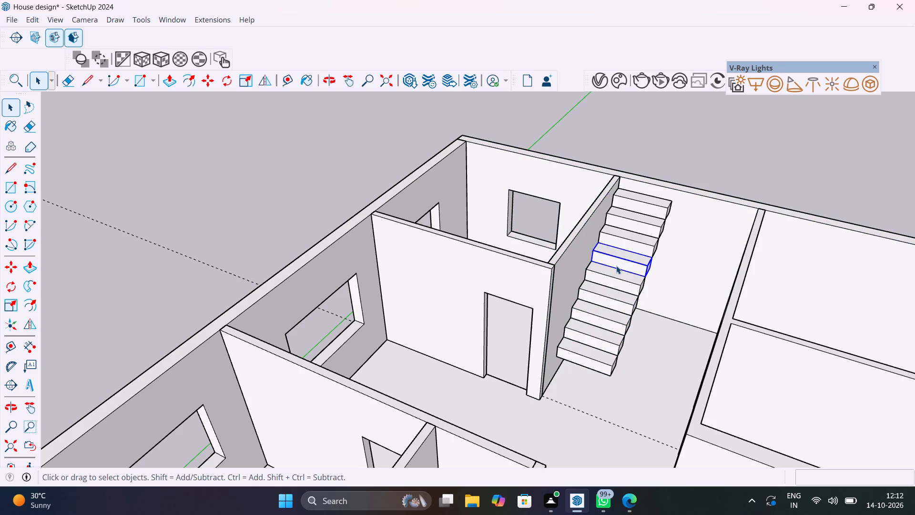
key("Delete")
left_click(615, 280)
key("Delete")
left_click(615, 291)
key("Delete")
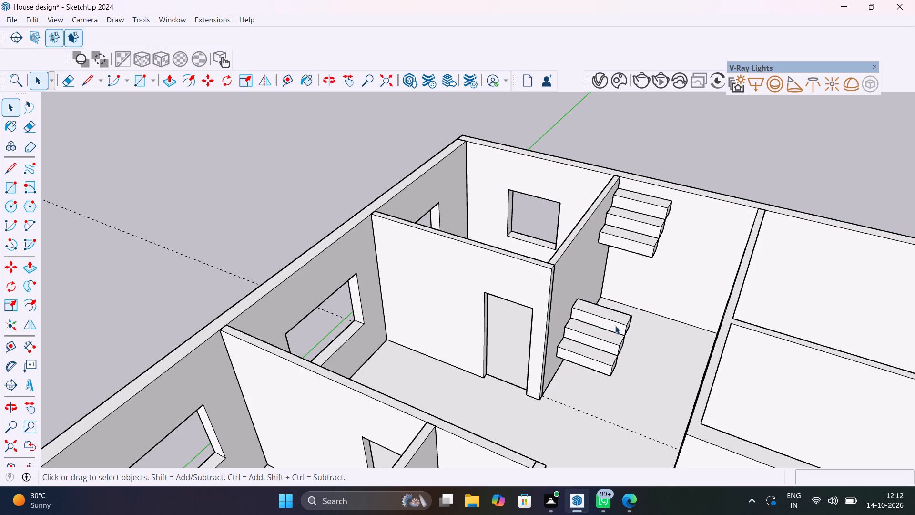
left_click(616, 326)
key("Delete")
left_click(614, 348)
key("Delete")
left_click(611, 362)
key("Delete")
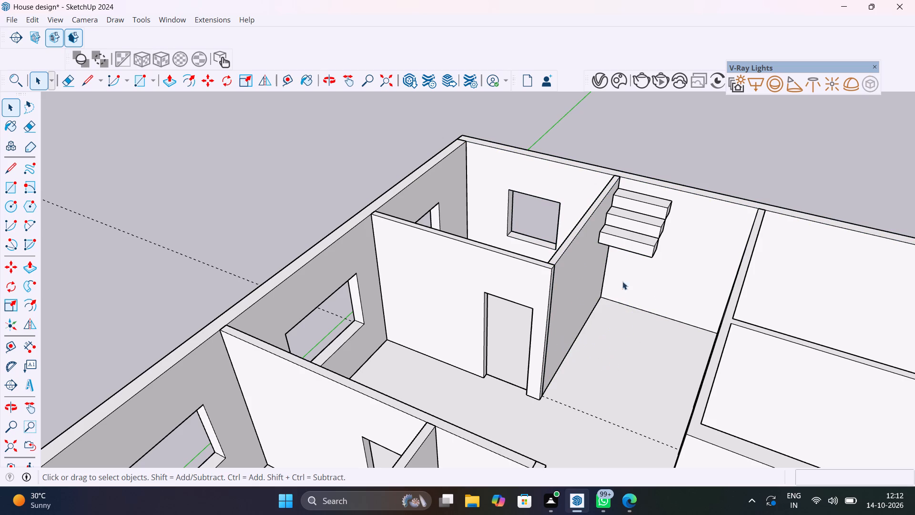
Delete the three remaining steps at the top of the interior stair flight.
left_click(640, 233)
key("Delete")
left_click(640, 244)
key("Delete")
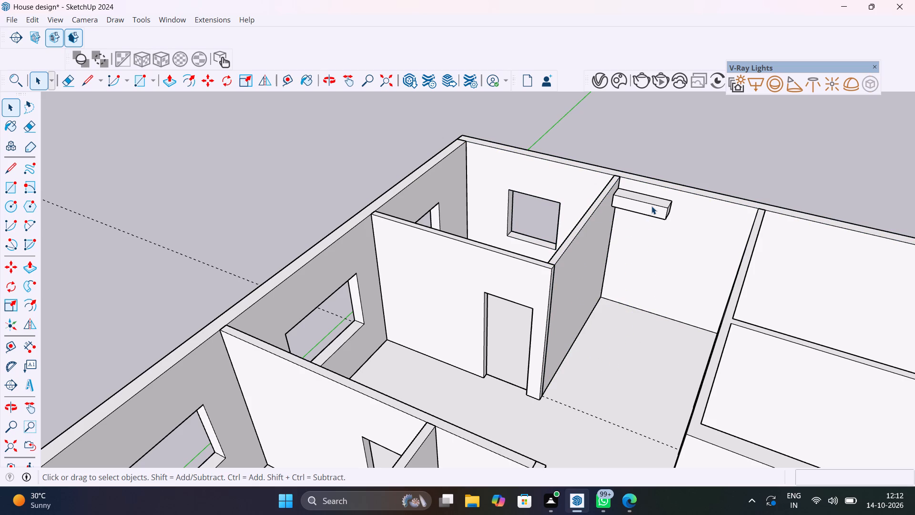
left_click(651, 206)
key("Delete")
Delete the entire separate stair flight standing outside the house, together with the dashed guide line crossing the floor.
scroll(558, 370, "down", 8)
middle_click_drag(561, 378, 713, 431)
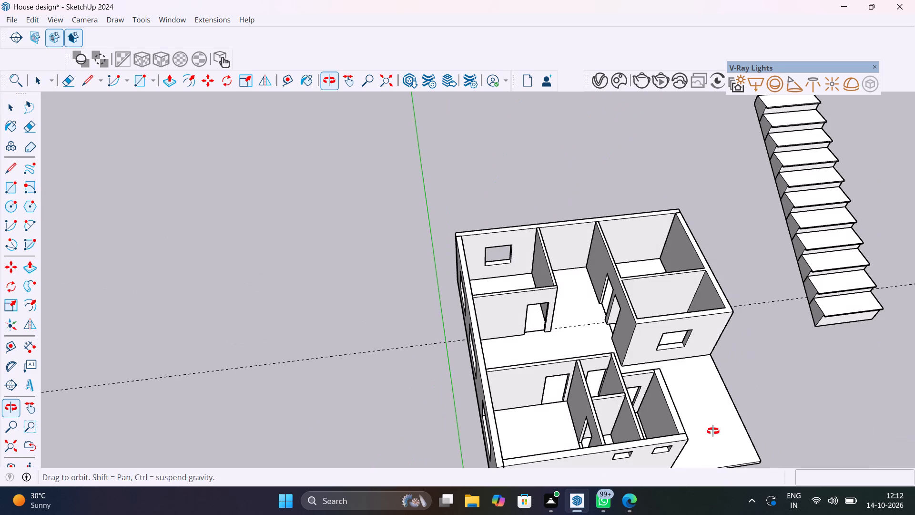
middle_click_drag(713, 431, 595, 393)
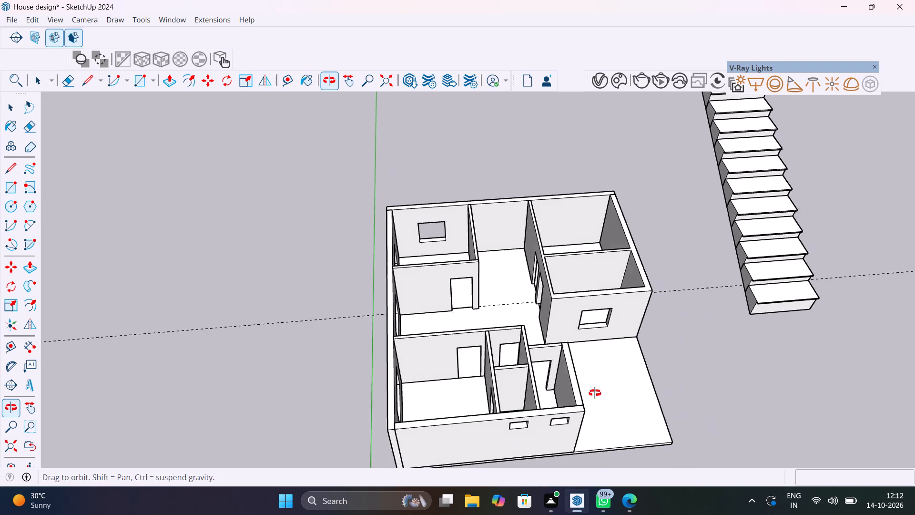
middle_click_drag(595, 393, 464, 357)
scroll(562, 350, "up", 1)
left_click(776, 393)
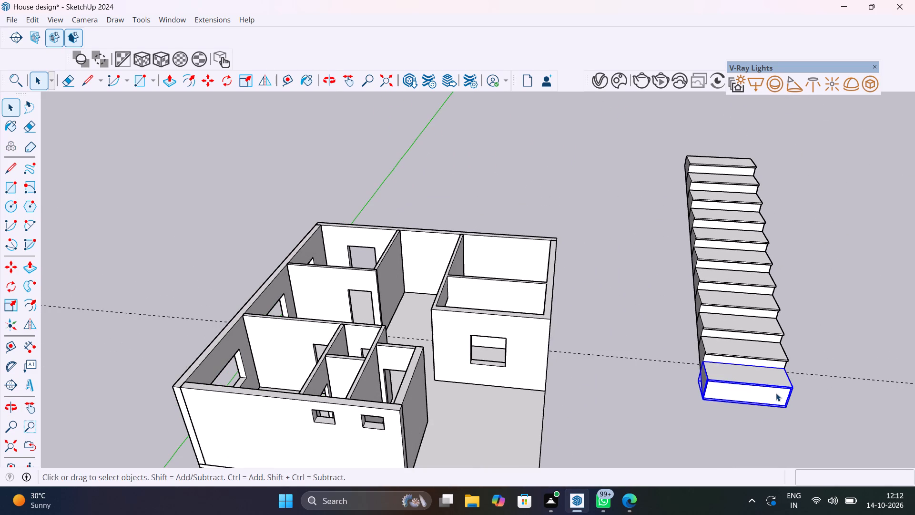
left_click_drag(801, 426, 723, 305)
left_click_drag(723, 305, 626, 128)
key("Delete")
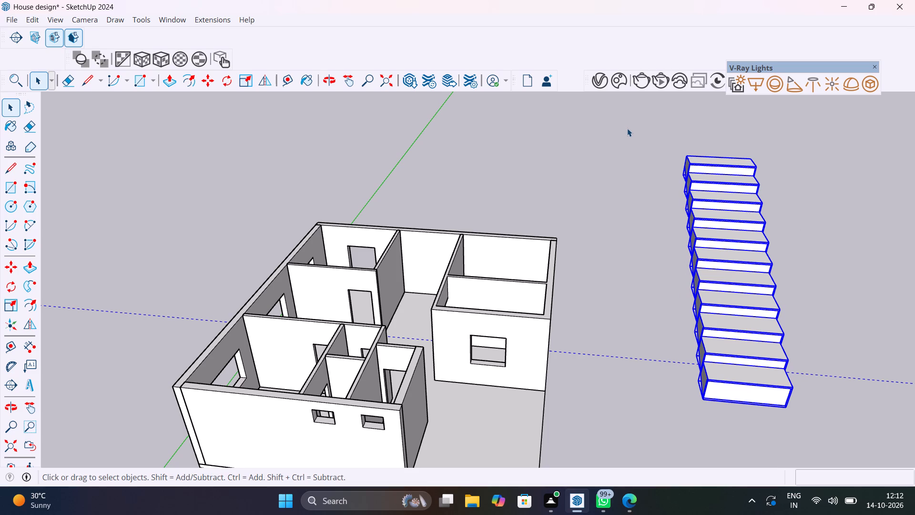
Place a guide on the stair area floor, parallel to and 8' from the interior wall with the two adjacent door openings.
scroll(430, 366, "up", 4)
middle_click_drag(499, 393, 549, 411)
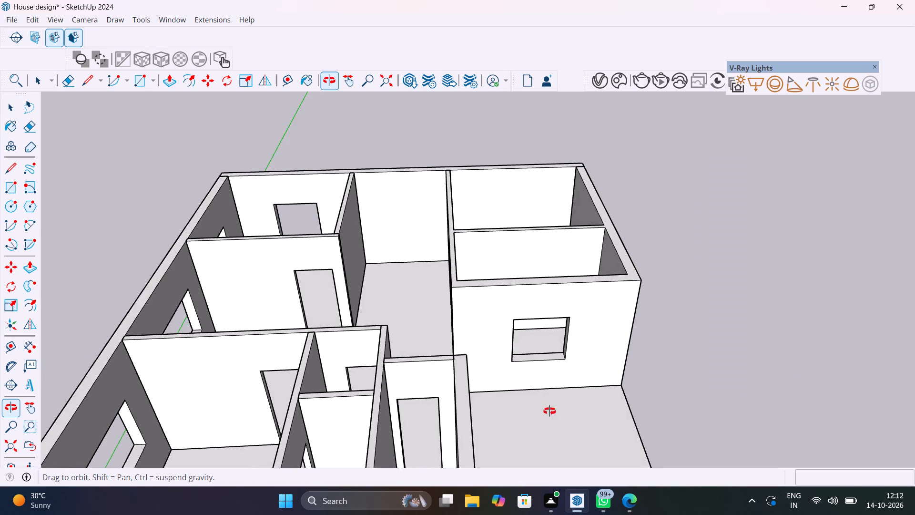
middle_click_drag(549, 411, 673, 391)
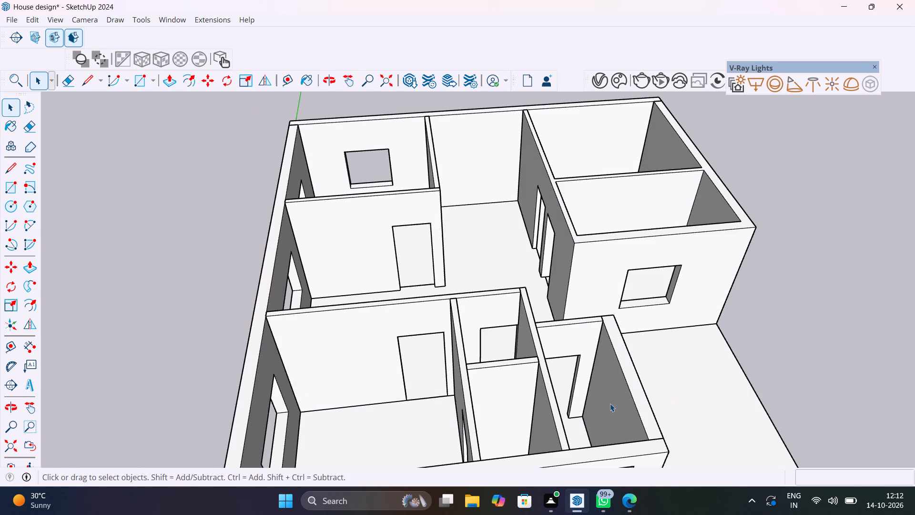
middle_click_drag(608, 404, 610, 285, "shift")
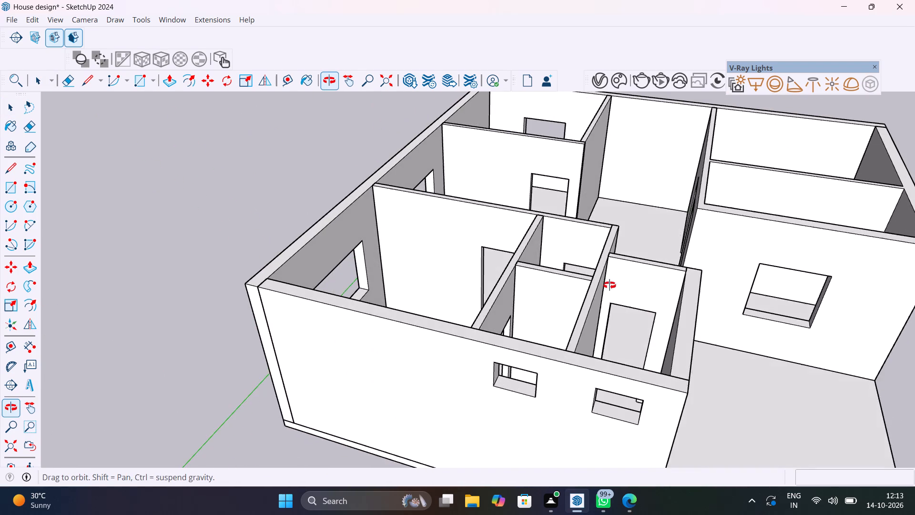
middle_click_drag(610, 285, 628, 414, "shift")
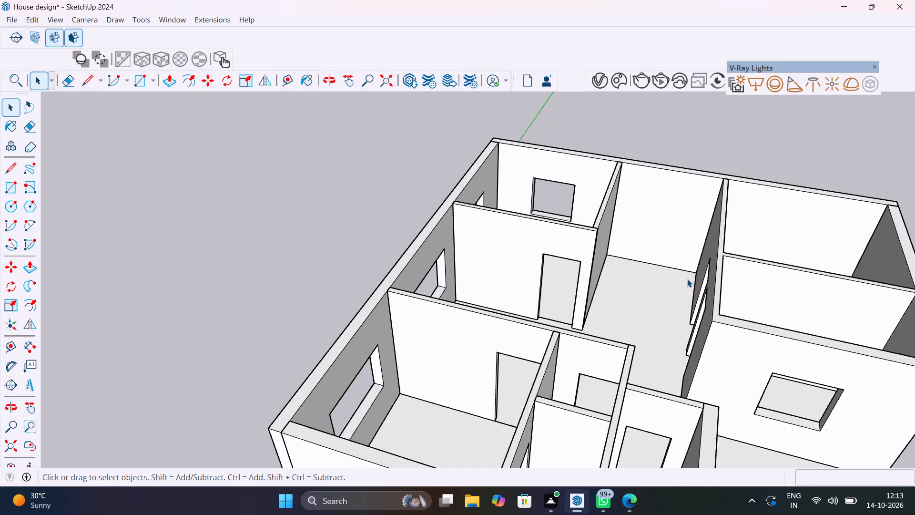
scroll(687, 279, "up", 5)
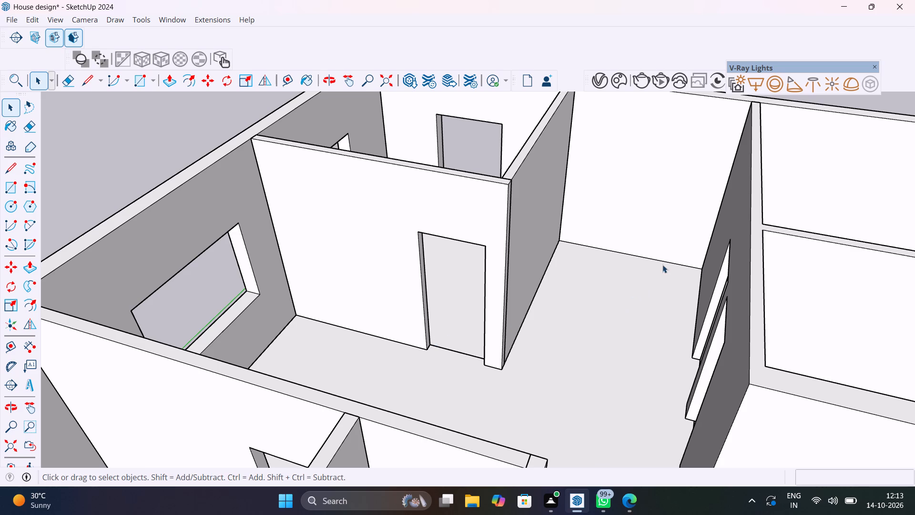
scroll(704, 257, "up", 8)
middle_click_drag(708, 293, 745, 349)
key("t")
left_click(705, 344)
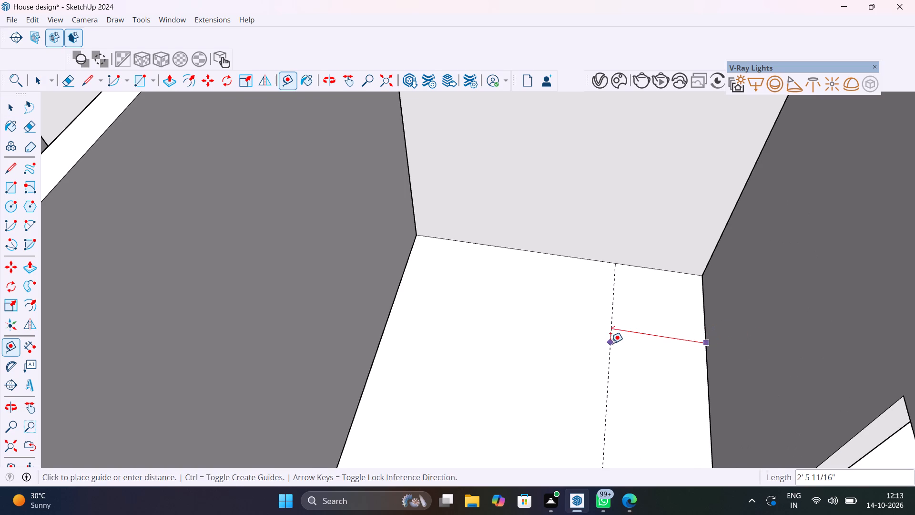
type("8'")
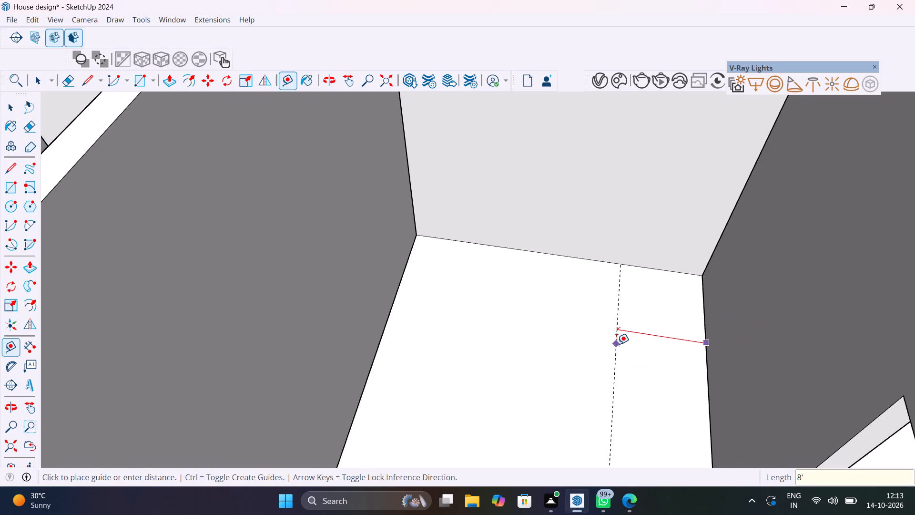
key("Return")
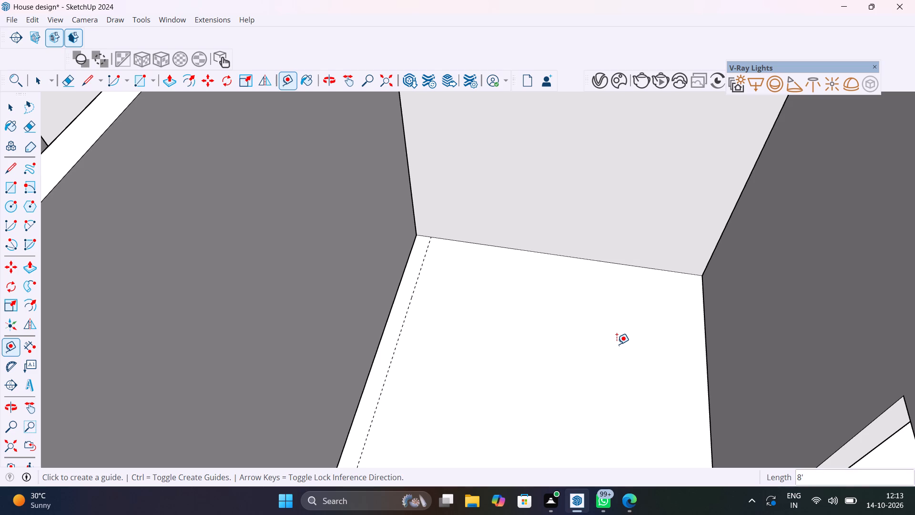
Place a guide on the stair area floor, parallel to and 5' from the base of the outer wall.
scroll(614, 344, "down", 8)
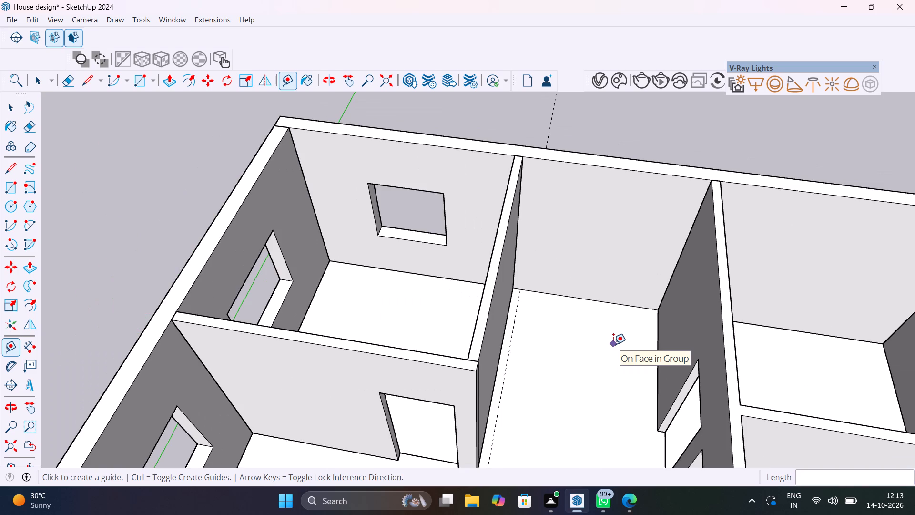
key("t")
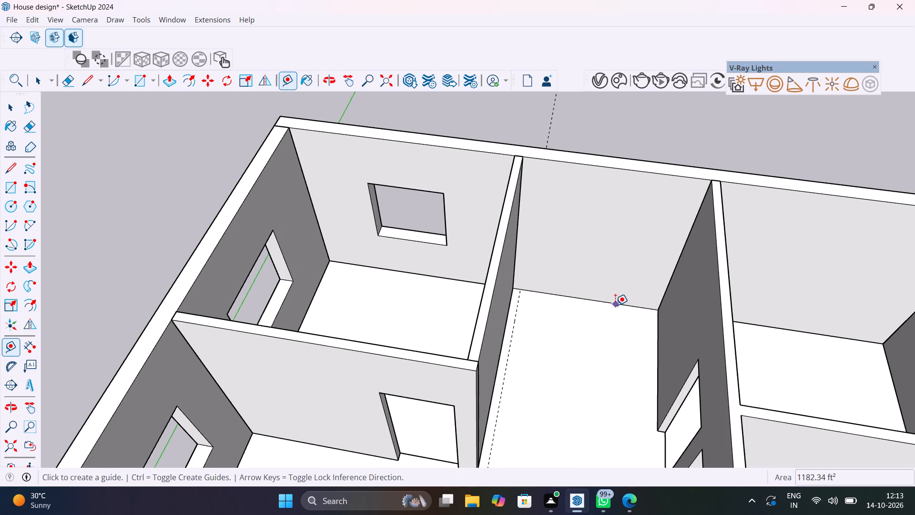
left_click(615, 305)
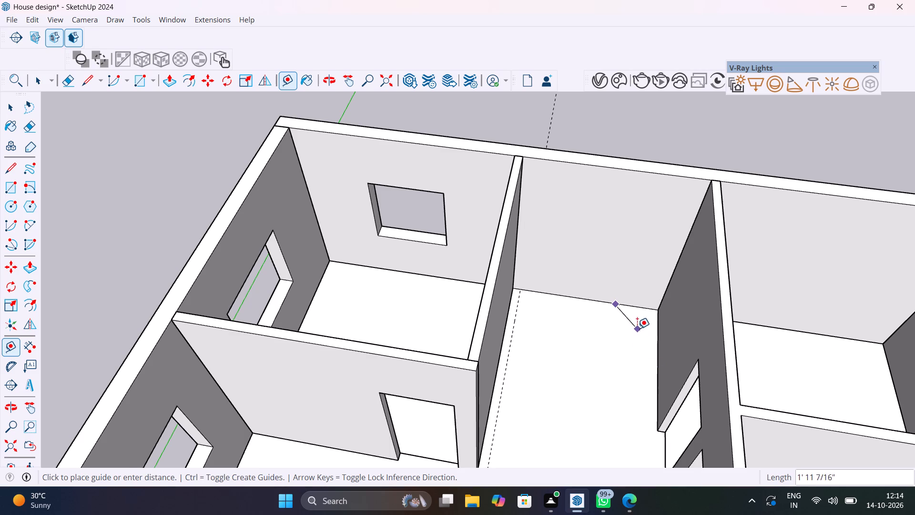
key("Escape")
left_click(640, 307)
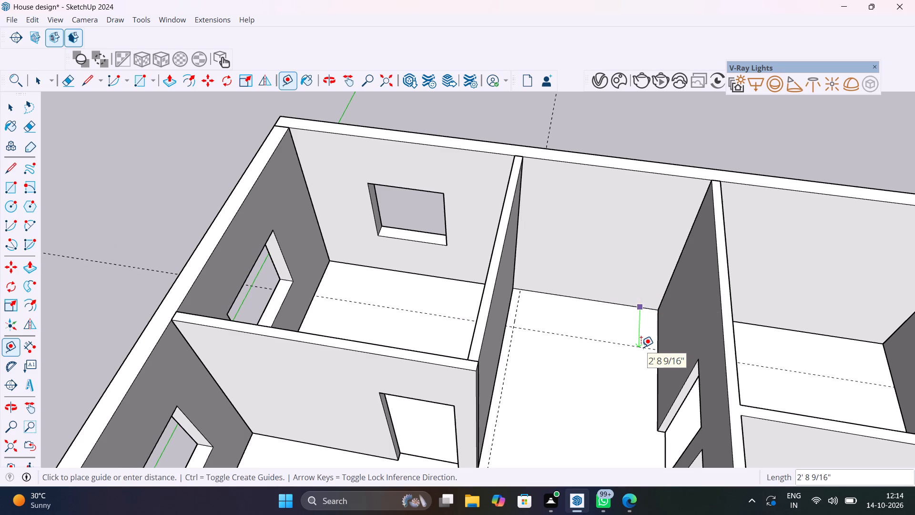
key("5")
key("apostrophe")
key("Return")
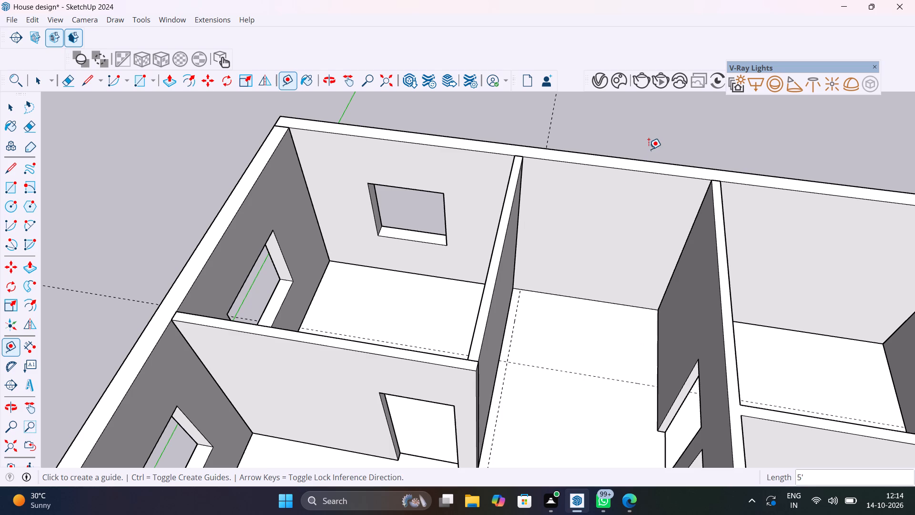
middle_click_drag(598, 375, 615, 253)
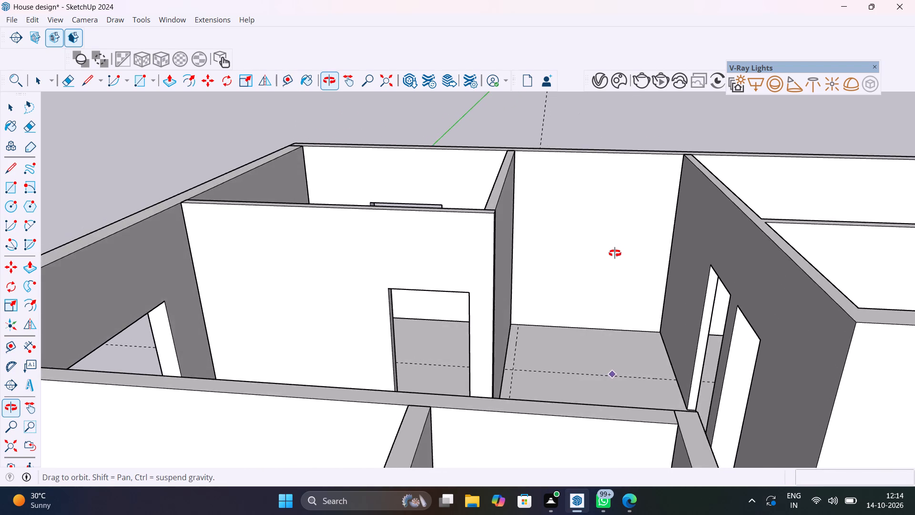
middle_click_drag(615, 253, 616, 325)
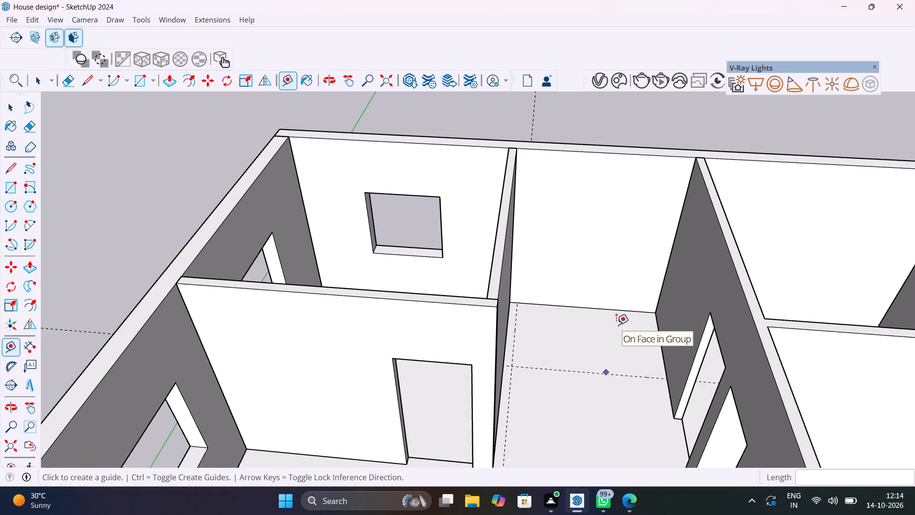
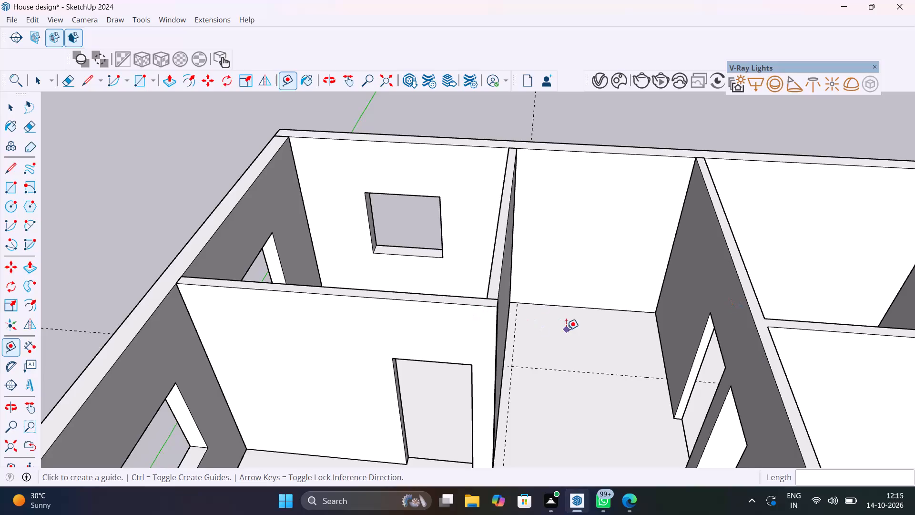
Delete the 8' guide running along the stair area floor, keeping the guide parallel to the outer wall.
scroll(566, 330, "up", 8)
scroll(582, 340, "down", 7)
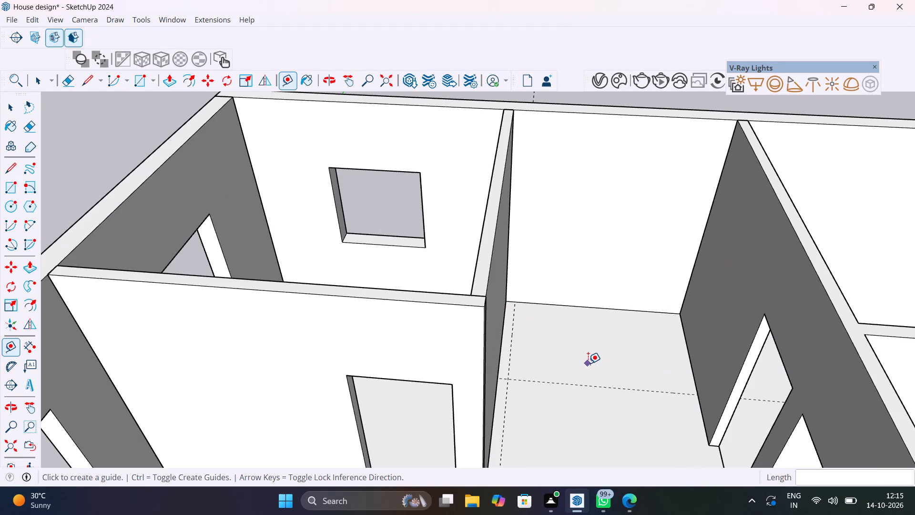
key("Escape")
key("space")
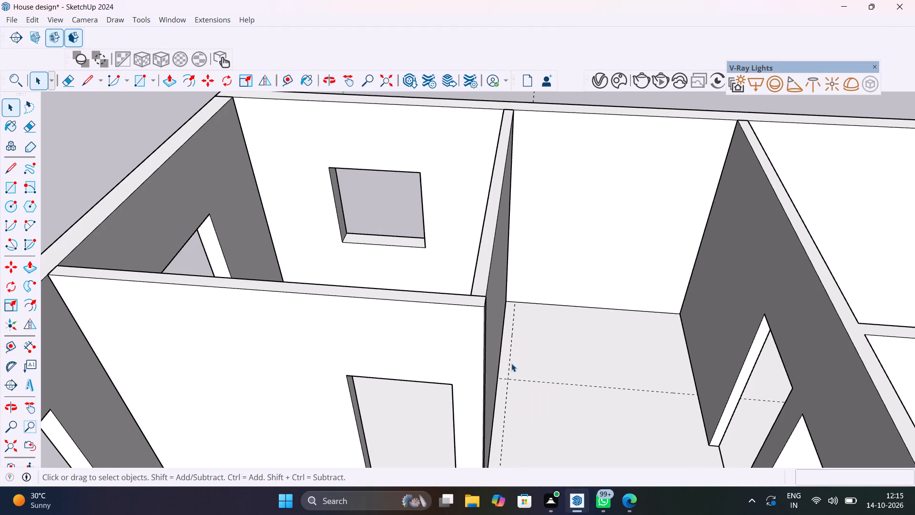
left_click(511, 363)
left_click(510, 363)
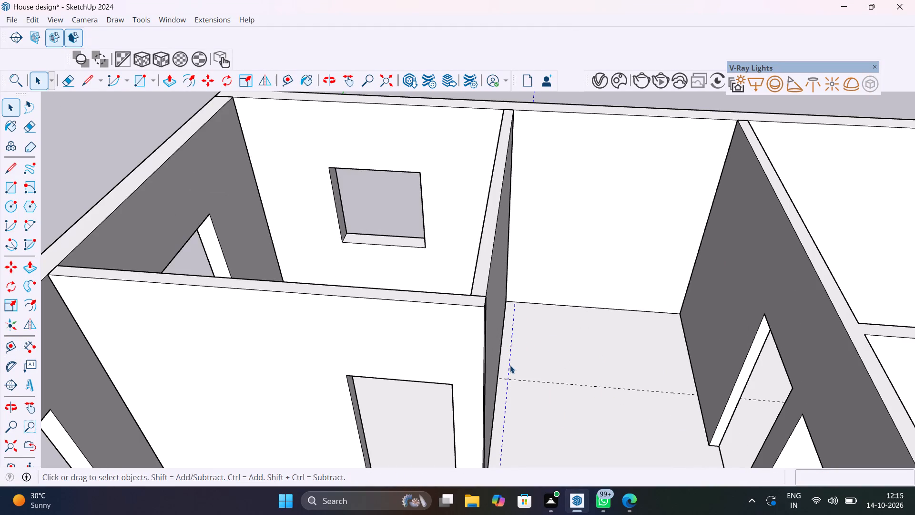
key("Delete")
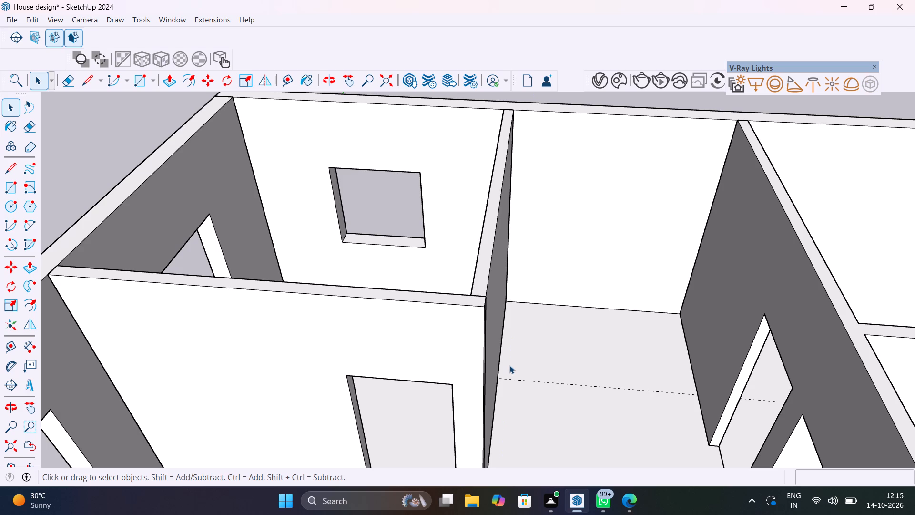
Measure the stair area's width between its two side walls along the remaining floor guide.
left_click(26, 345)
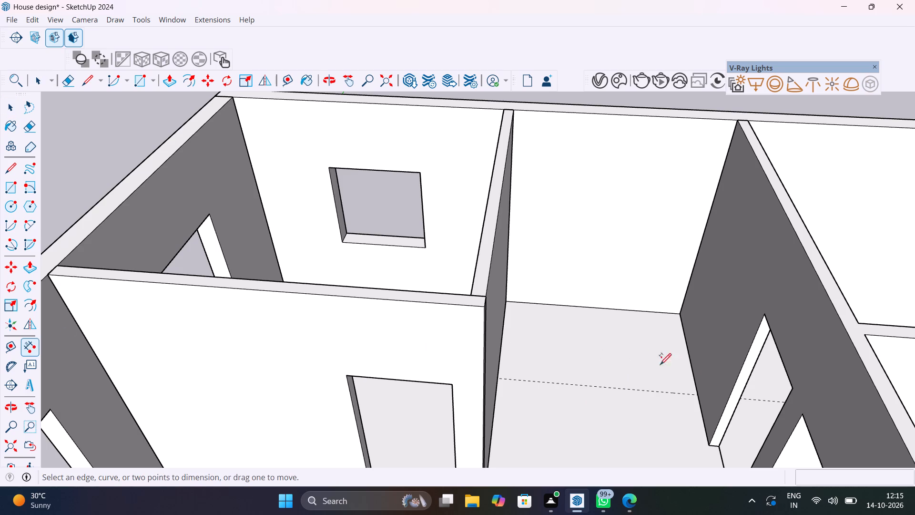
left_click(696, 395)
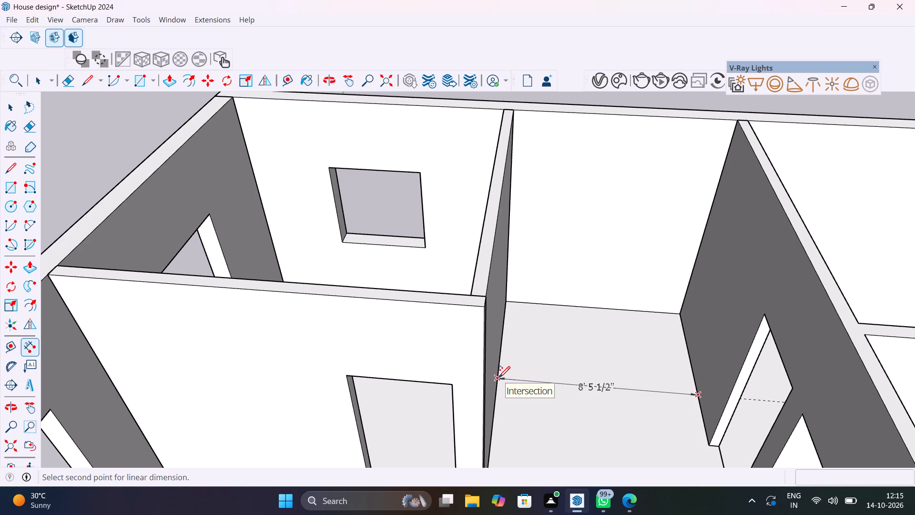
key("Escape")
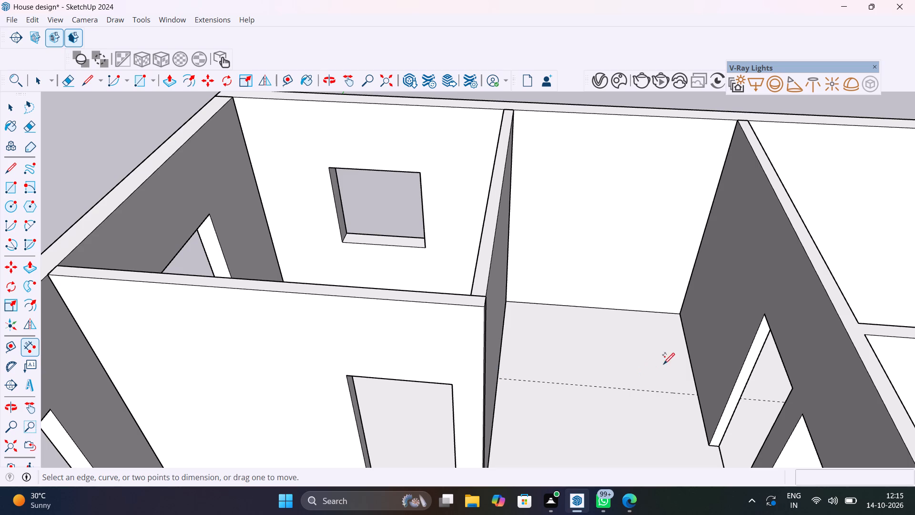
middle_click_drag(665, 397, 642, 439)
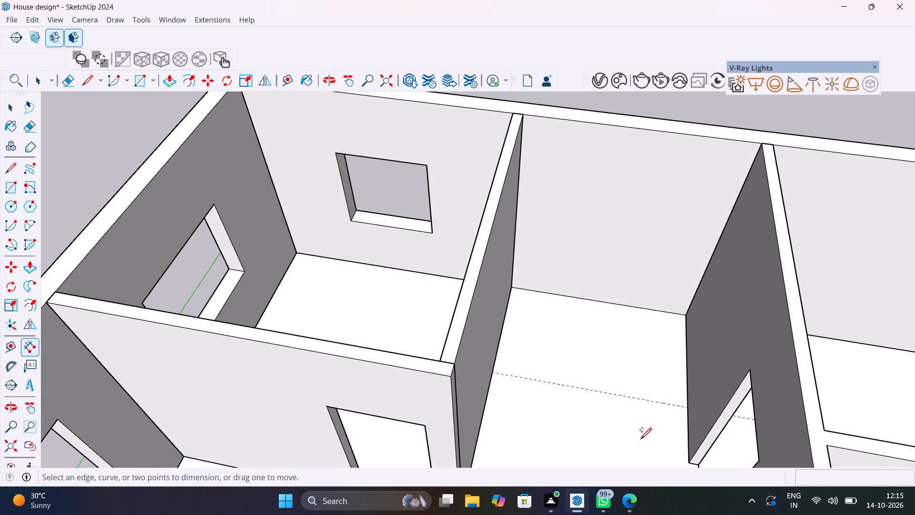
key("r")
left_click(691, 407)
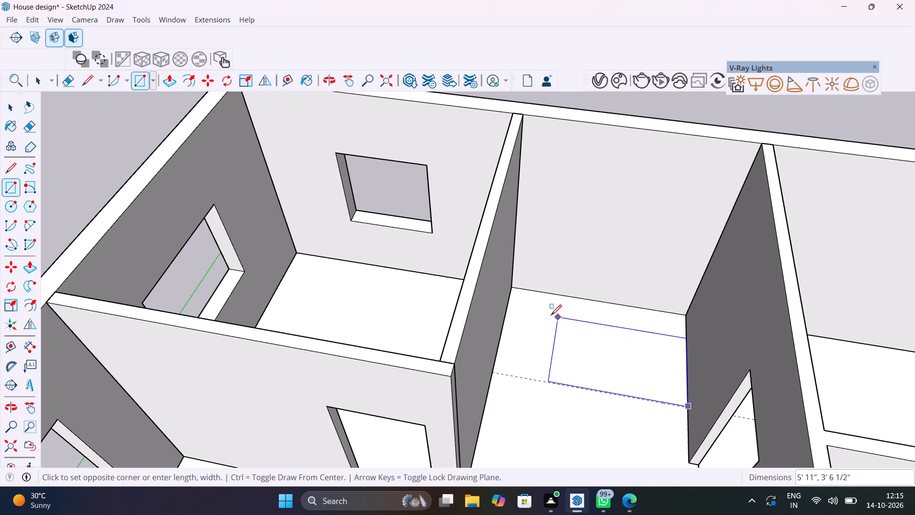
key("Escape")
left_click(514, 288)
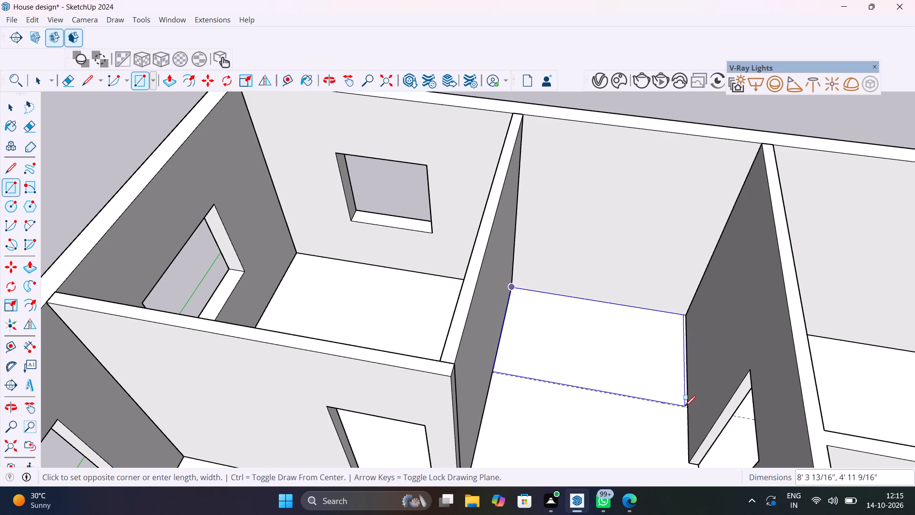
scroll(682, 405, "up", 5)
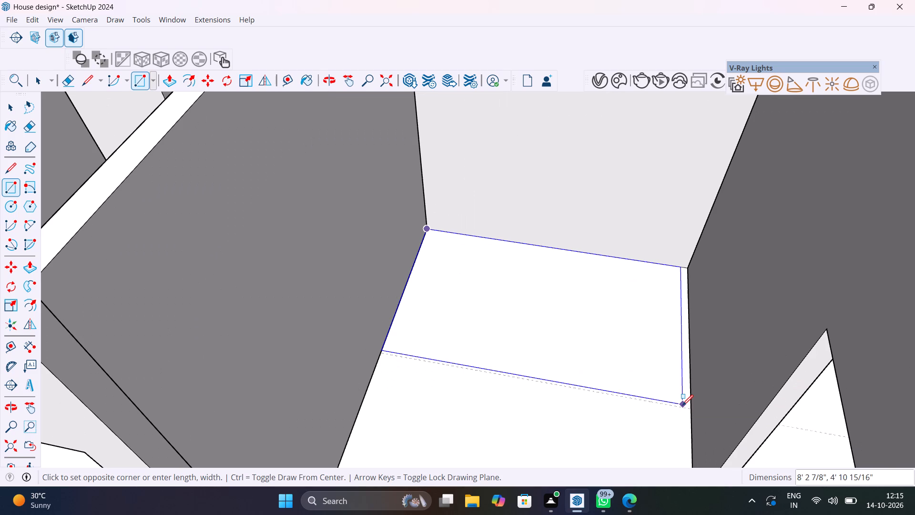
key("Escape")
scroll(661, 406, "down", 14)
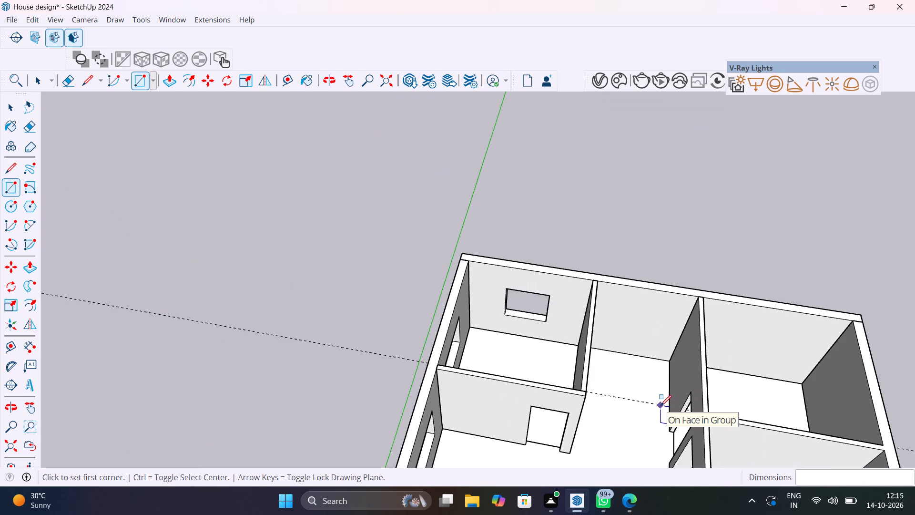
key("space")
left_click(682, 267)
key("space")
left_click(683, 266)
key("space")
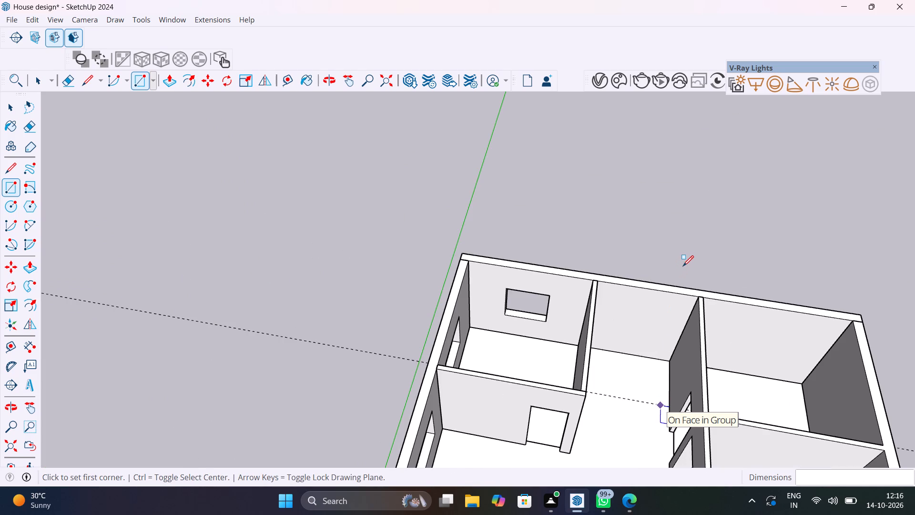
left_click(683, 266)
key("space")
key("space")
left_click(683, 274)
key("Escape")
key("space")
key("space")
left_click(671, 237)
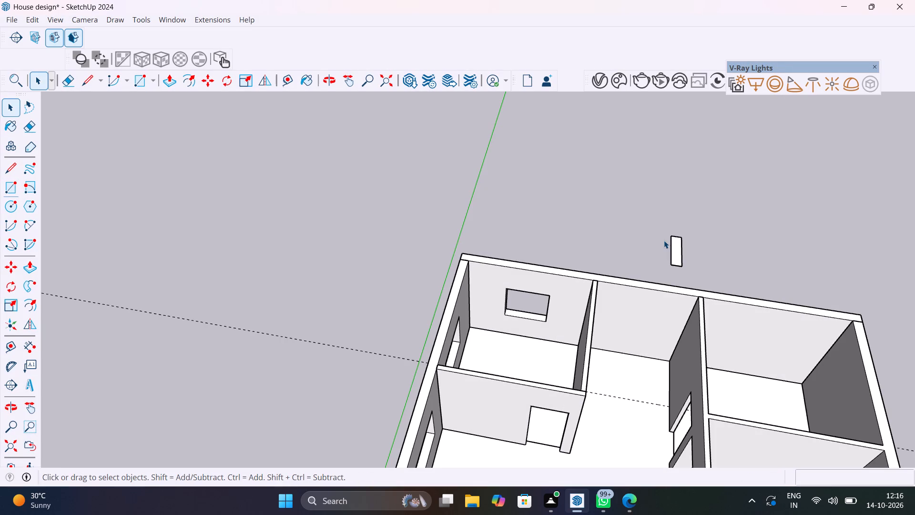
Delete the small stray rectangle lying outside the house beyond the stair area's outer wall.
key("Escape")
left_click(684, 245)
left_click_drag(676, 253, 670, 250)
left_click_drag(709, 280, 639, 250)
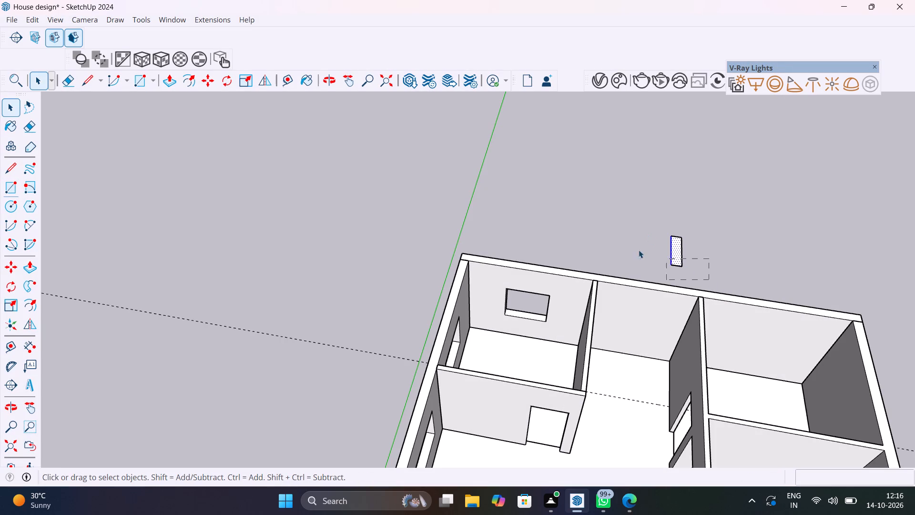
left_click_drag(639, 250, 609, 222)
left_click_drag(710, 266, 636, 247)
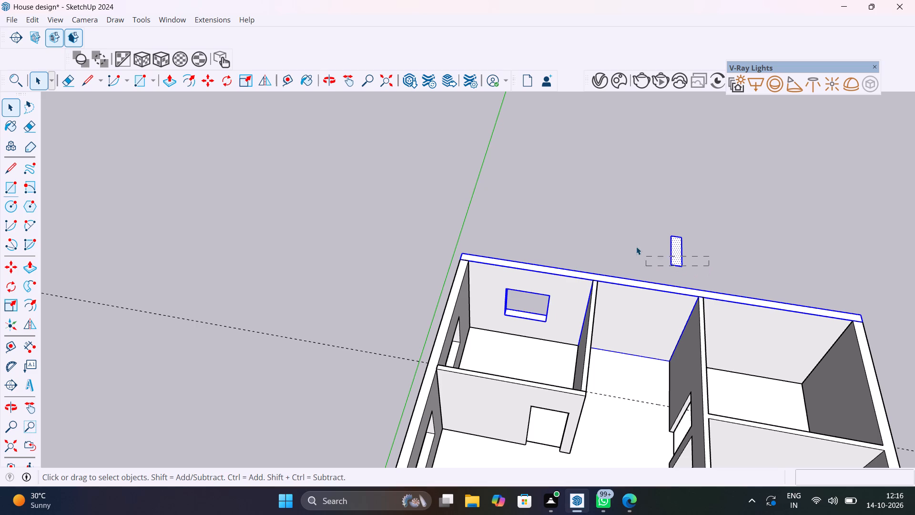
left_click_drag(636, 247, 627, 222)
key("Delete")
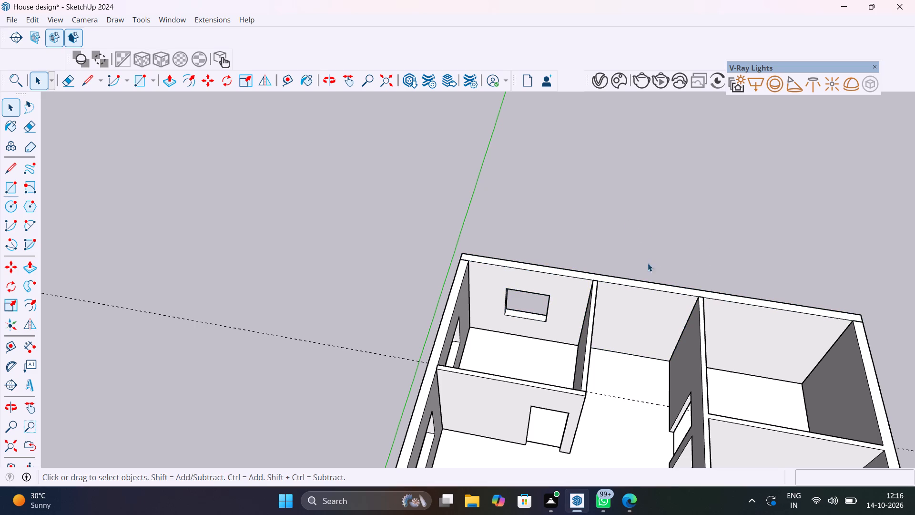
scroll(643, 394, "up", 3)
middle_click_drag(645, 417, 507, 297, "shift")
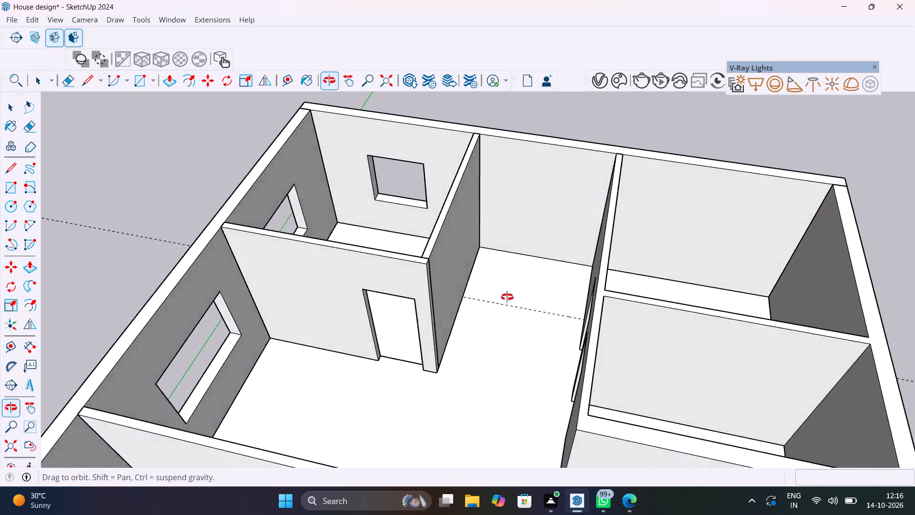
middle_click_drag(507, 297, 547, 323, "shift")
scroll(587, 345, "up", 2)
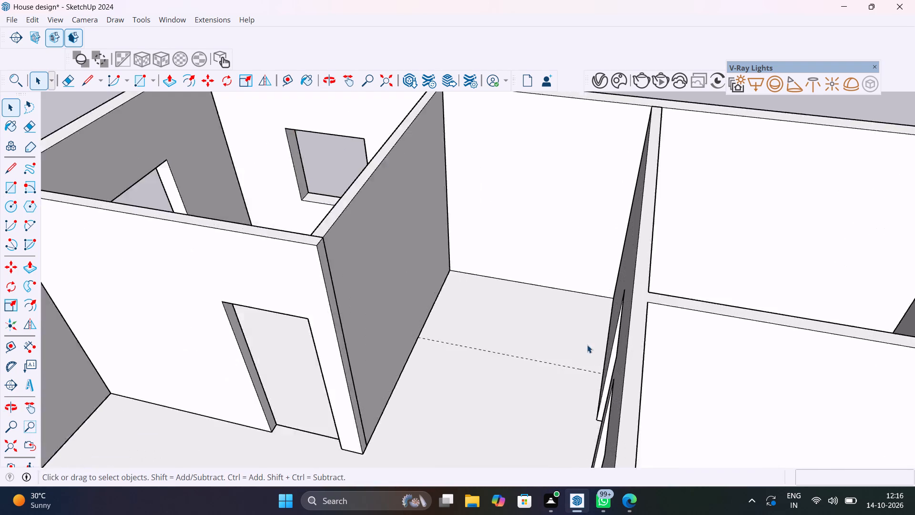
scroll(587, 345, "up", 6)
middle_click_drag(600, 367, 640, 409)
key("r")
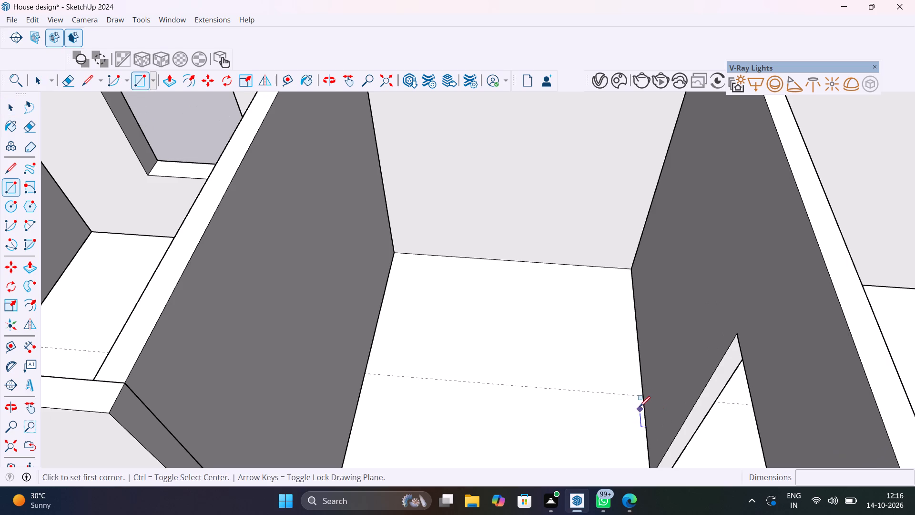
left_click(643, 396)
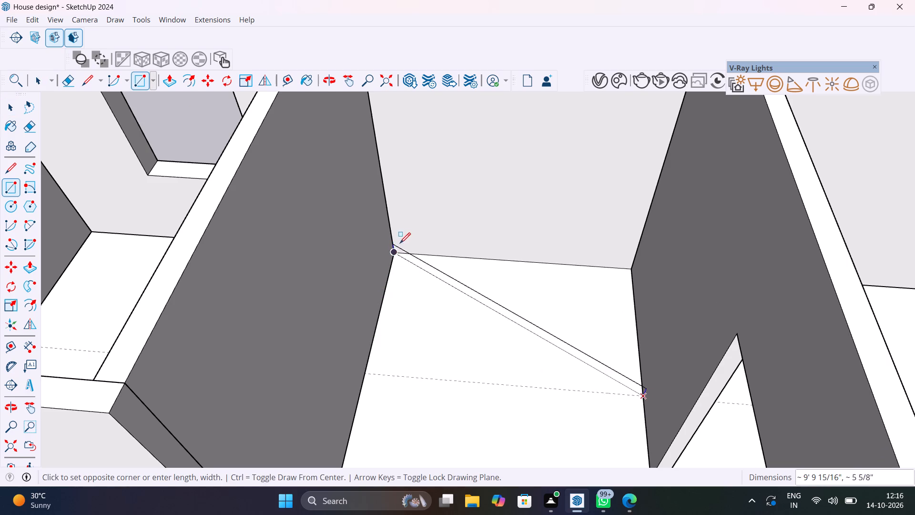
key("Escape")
Delete the remaining guide that crosses the stair area floor parallel to the outer wall.
scroll(445, 333, "down", 8)
key("space")
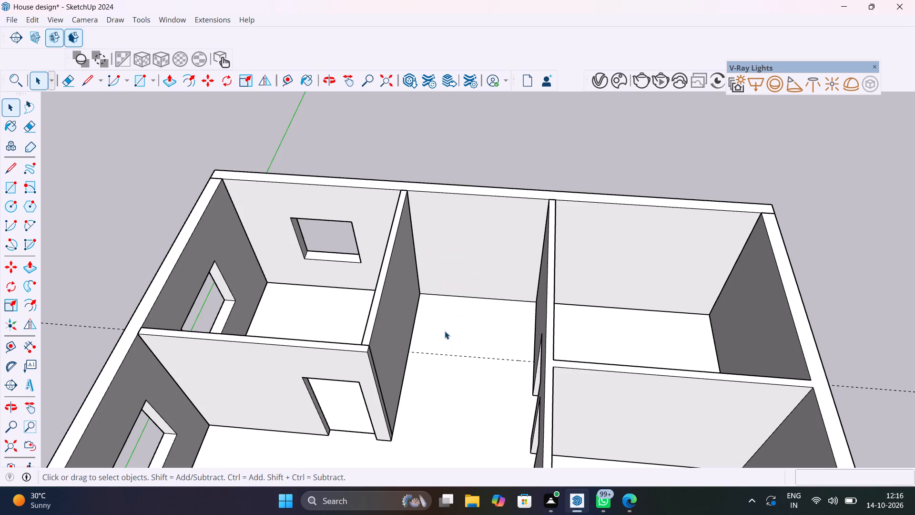
left_click(486, 358)
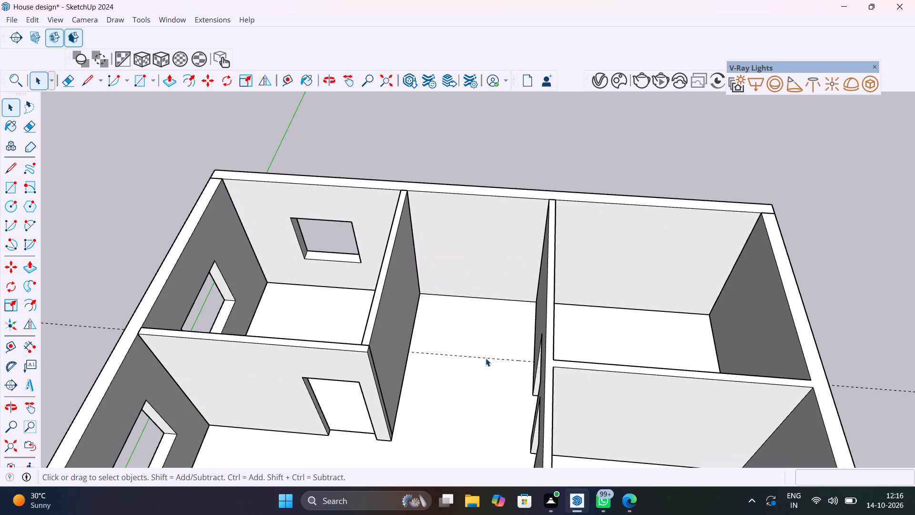
left_click(847, 385)
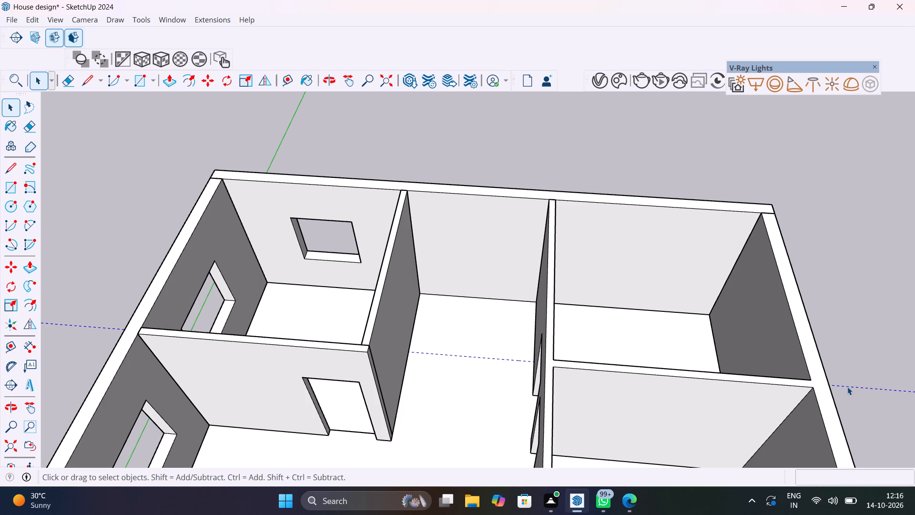
key("Delete")
Place a guide on the stair area floor, parallel to and 5' from the base of the outer wall.
middle_click_drag(565, 365, 605, 249)
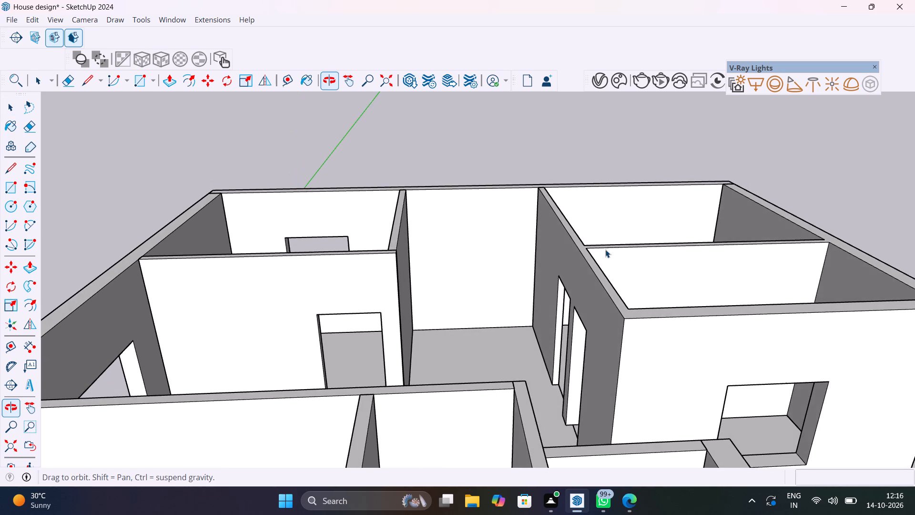
scroll(516, 304, "up", 5)
key("t")
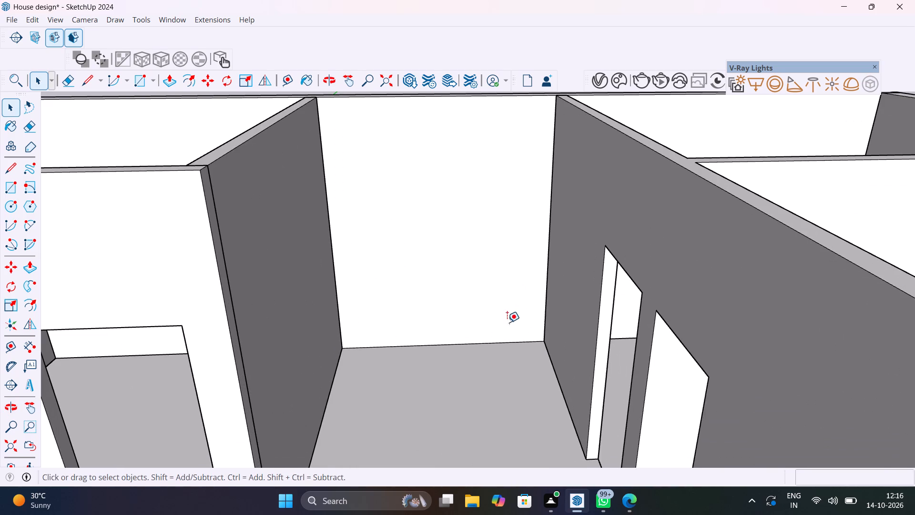
left_click(491, 341)
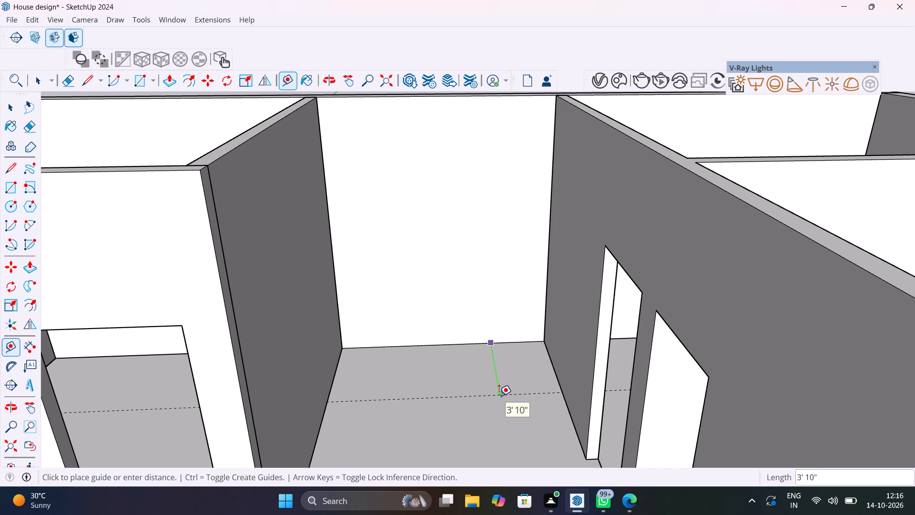
key("5")
key("apostrophe")
key("Return")
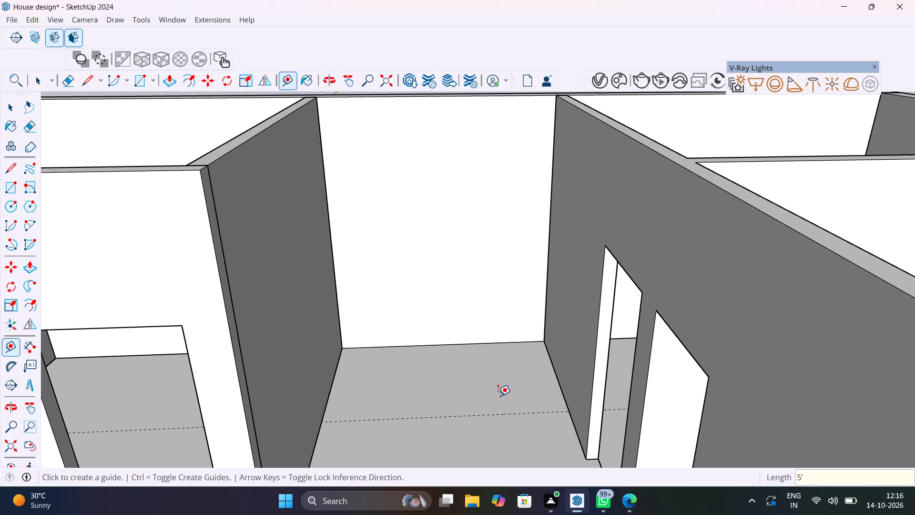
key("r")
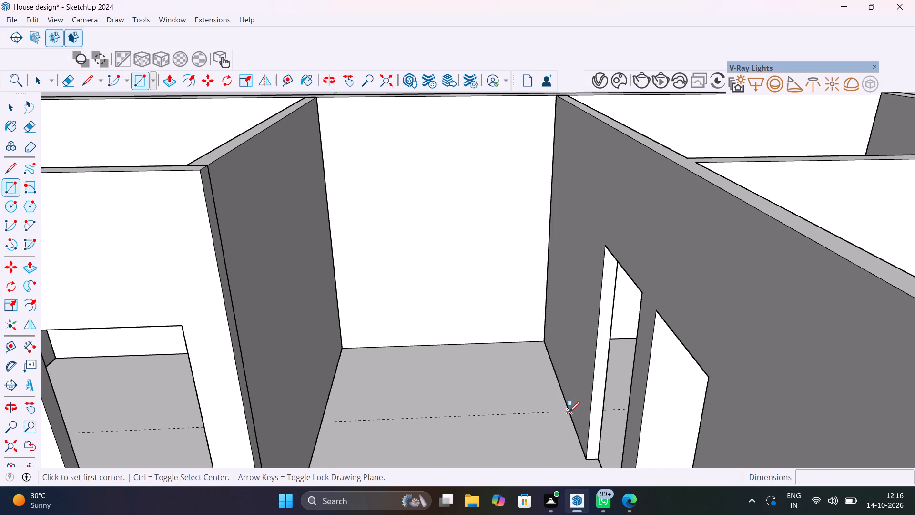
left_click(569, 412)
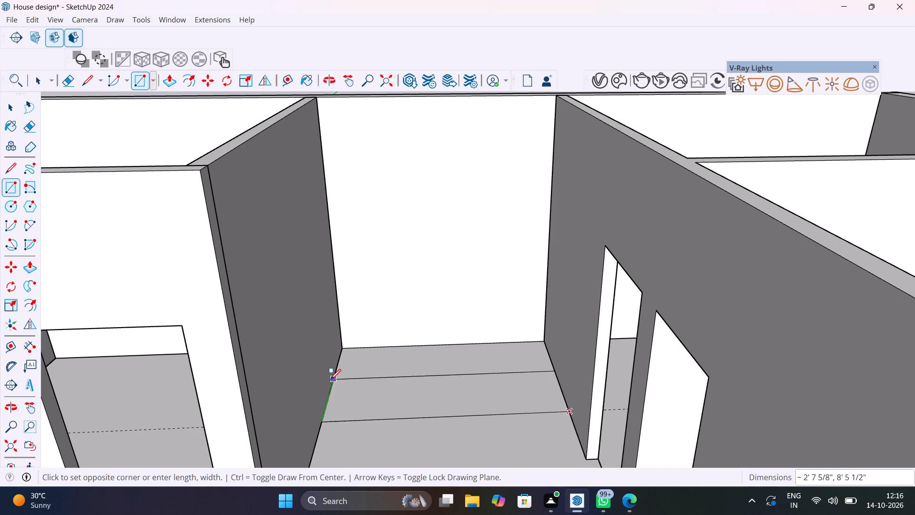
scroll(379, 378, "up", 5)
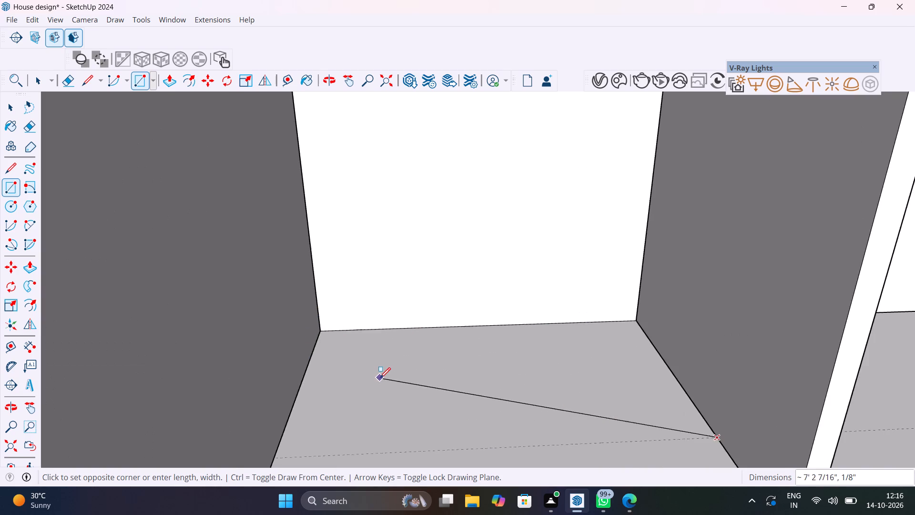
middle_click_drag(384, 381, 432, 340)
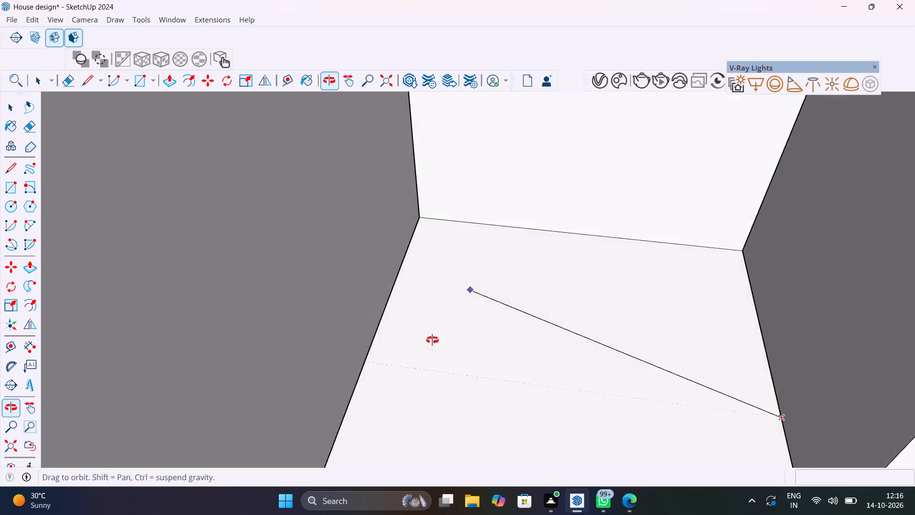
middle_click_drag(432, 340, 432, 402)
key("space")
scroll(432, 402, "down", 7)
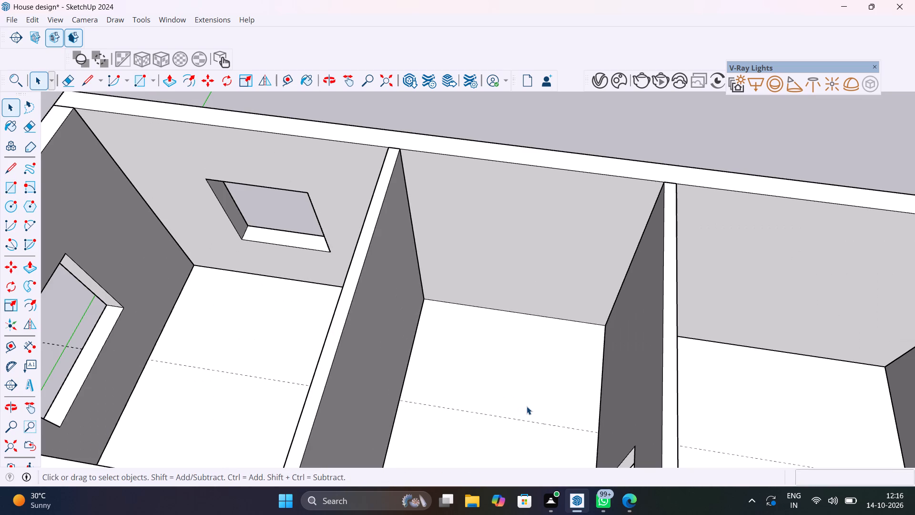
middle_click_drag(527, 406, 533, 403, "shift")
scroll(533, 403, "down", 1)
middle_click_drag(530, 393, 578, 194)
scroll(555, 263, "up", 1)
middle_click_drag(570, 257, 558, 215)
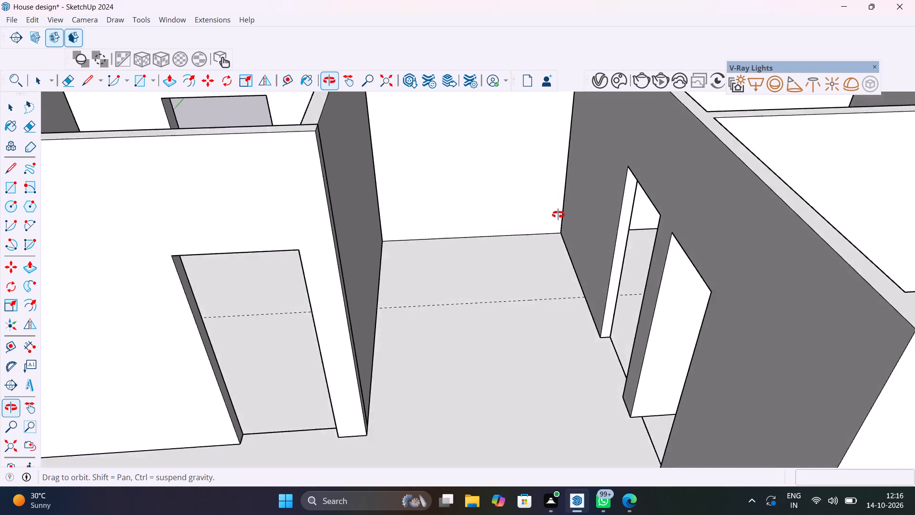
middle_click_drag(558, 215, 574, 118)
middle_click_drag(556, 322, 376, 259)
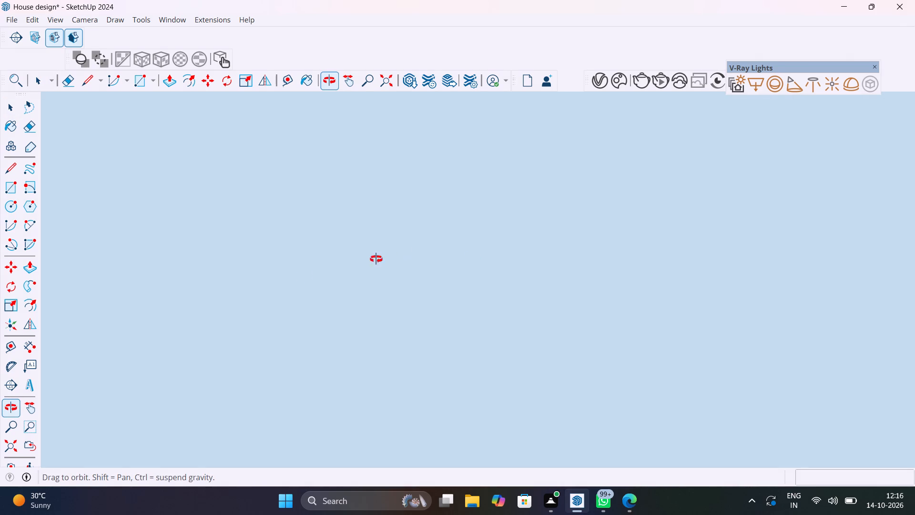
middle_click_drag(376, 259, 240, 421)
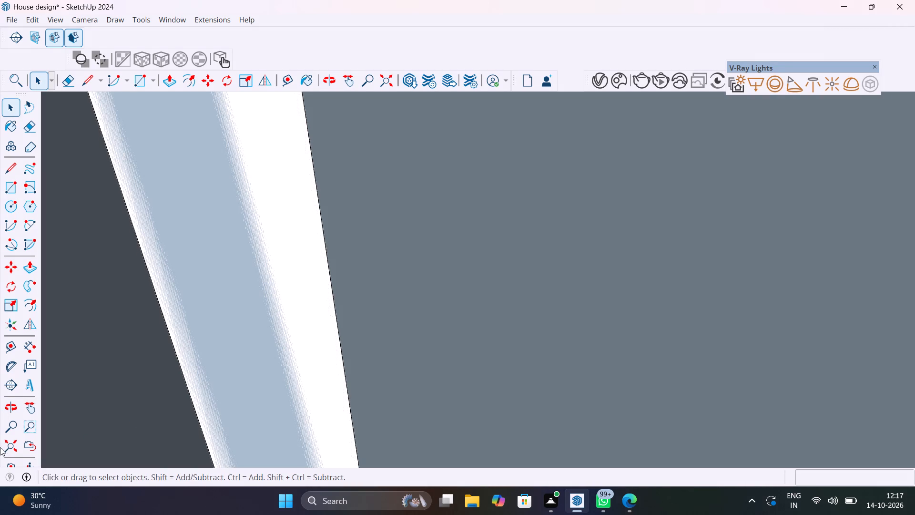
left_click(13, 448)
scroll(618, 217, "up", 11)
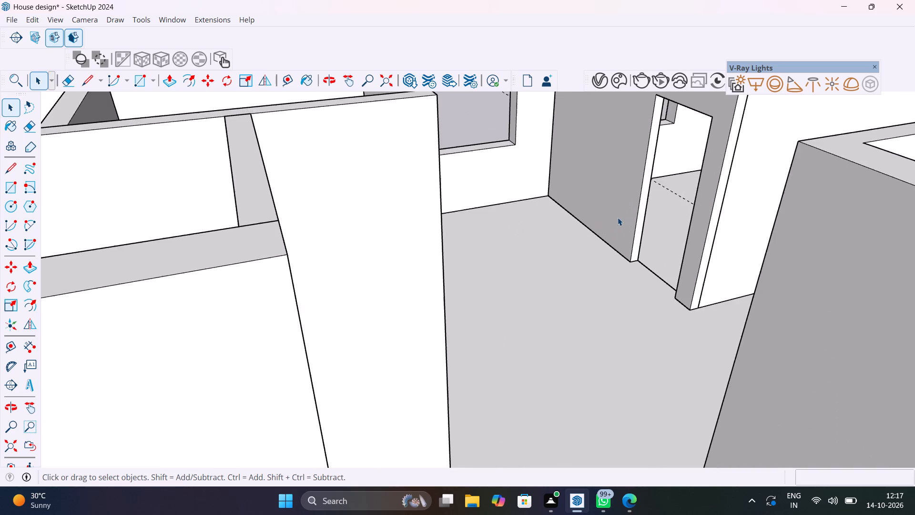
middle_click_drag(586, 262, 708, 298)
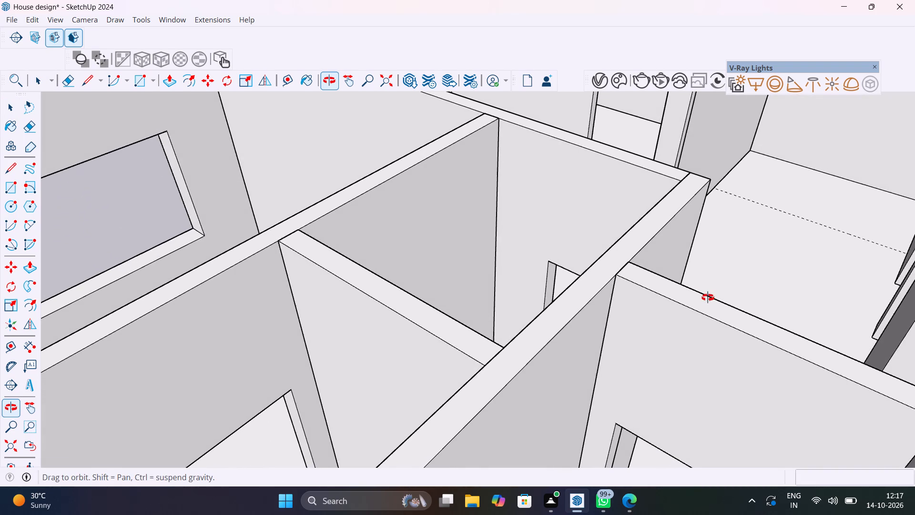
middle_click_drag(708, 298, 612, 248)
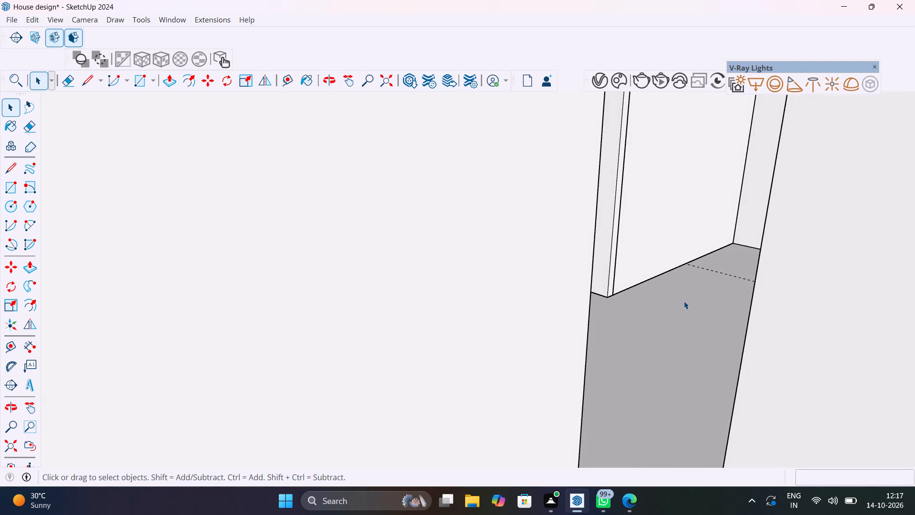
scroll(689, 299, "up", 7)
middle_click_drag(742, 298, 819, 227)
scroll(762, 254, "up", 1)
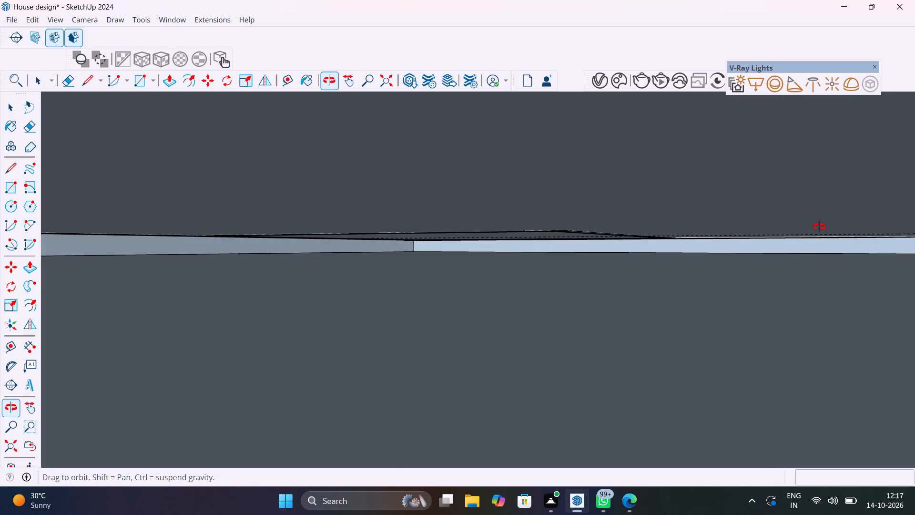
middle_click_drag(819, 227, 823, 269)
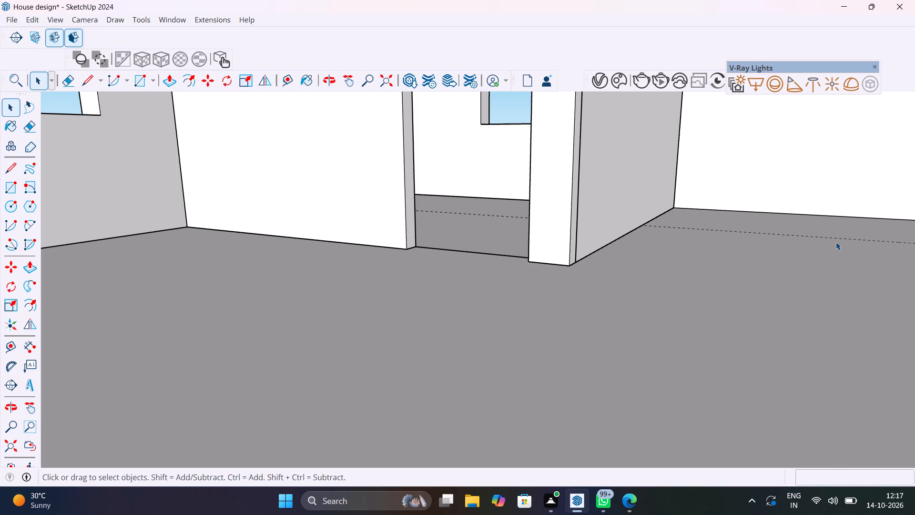
Delete the long guide that crosses the house and stair area floor parallel to the outer wall.
left_click(837, 241)
left_click(837, 239)
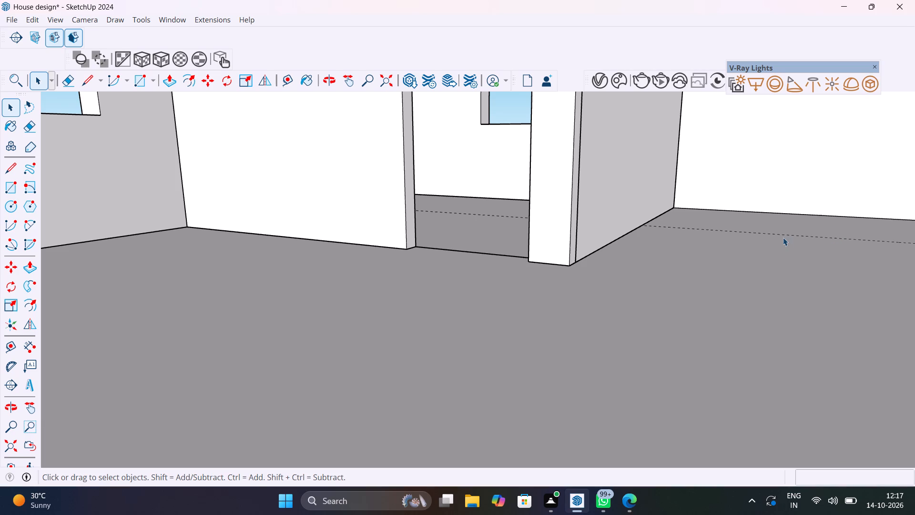
middle_click_drag(793, 237, 800, 301)
left_click(804, 282)
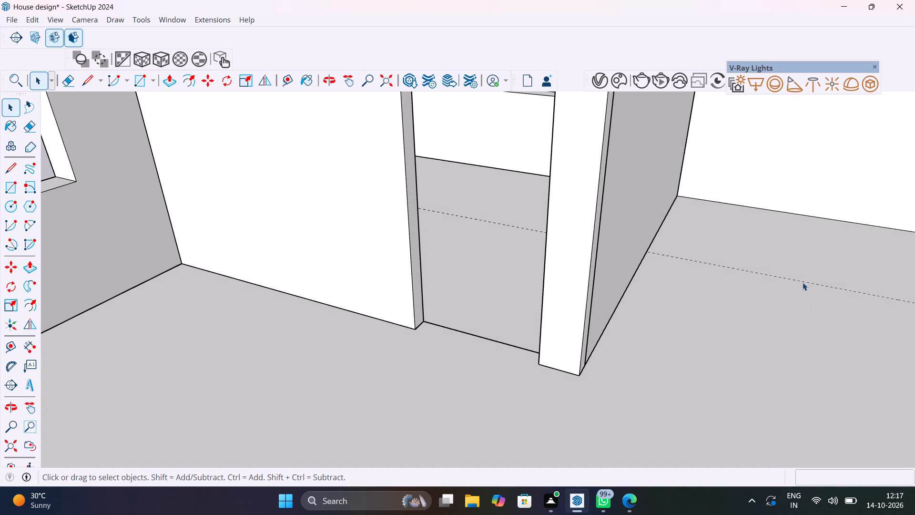
left_click(802, 282)
scroll(813, 276, "up", 8)
scroll(796, 290, "down", 18)
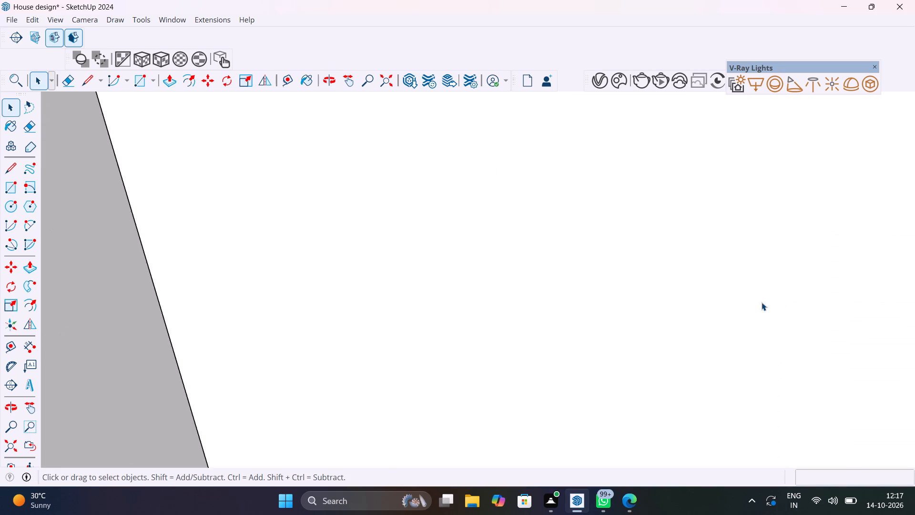
scroll(762, 302, "down", 18)
left_click(10, 447)
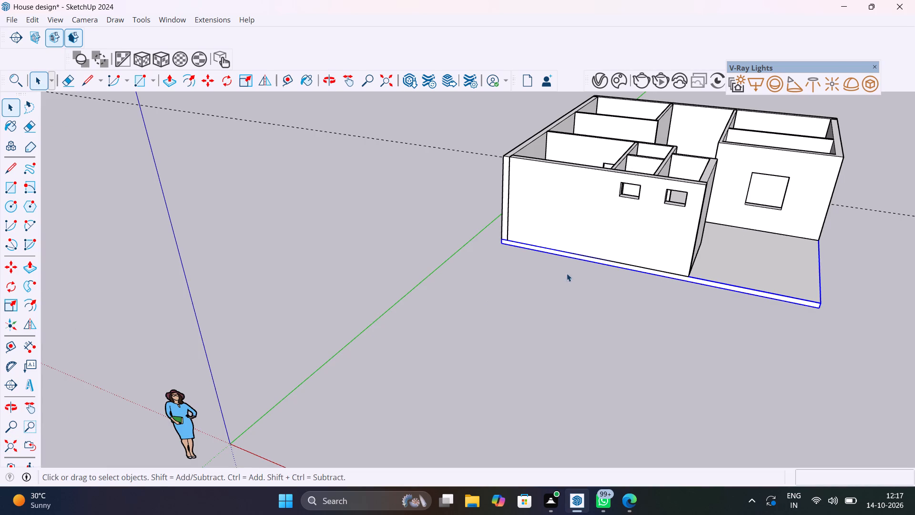
left_click(431, 182)
left_click(483, 156)
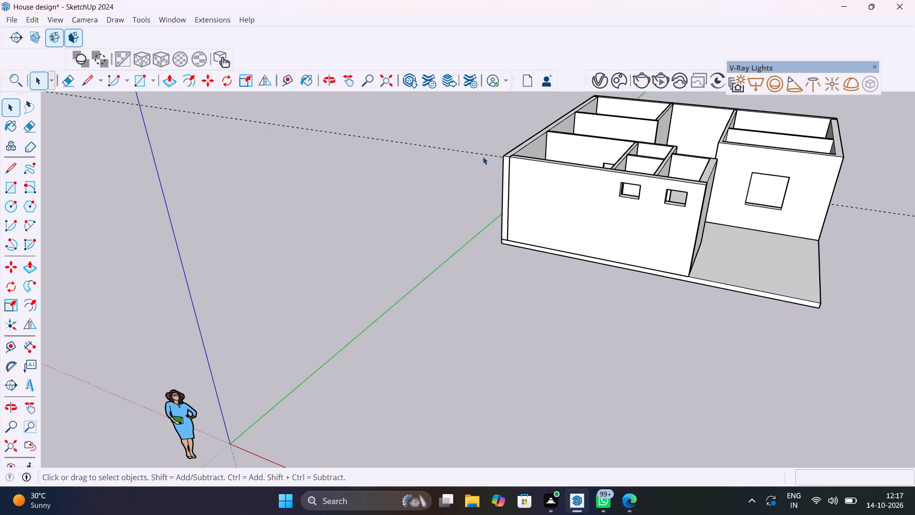
scroll(483, 156, "up", 6)
left_click(485, 154)
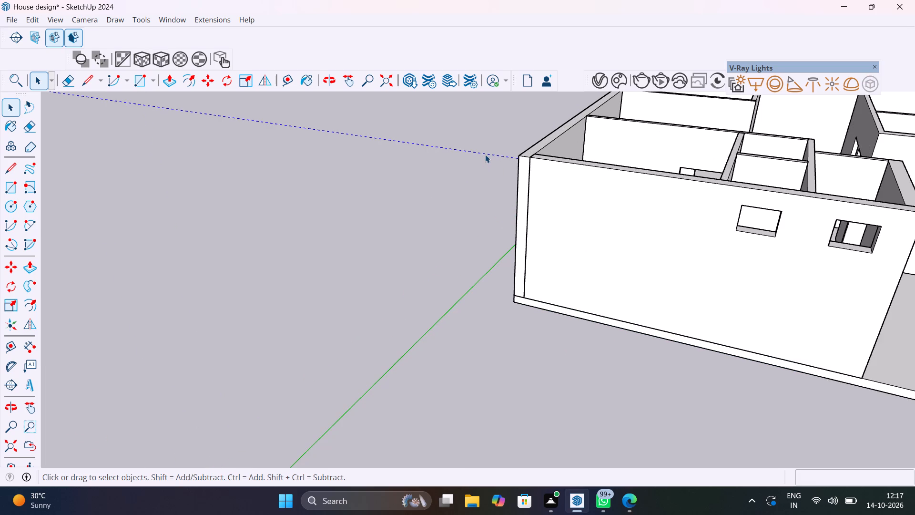
key("Delete")
Place a new guide on the stair area floor, parallel to and 5' from the base of the outer wall.
scroll(497, 170, "down", 9)
middle_click_drag(510, 237, 529, 338)
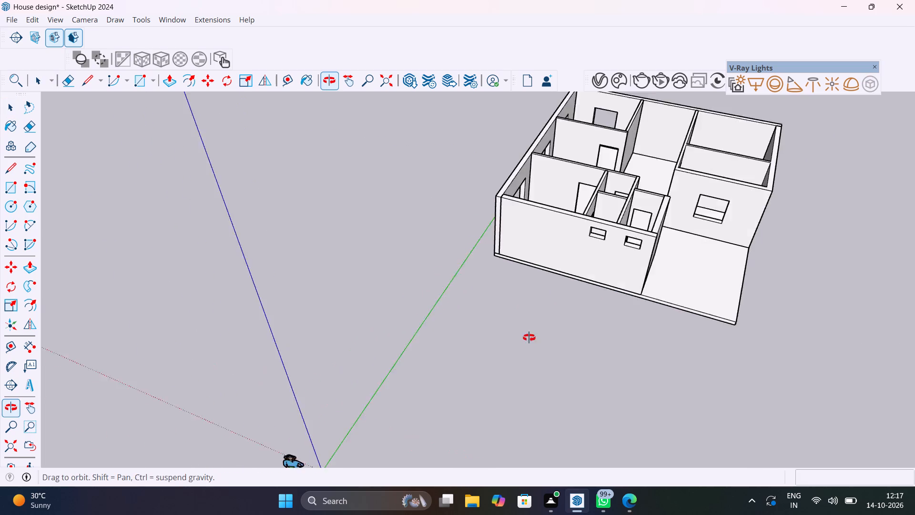
middle_click_drag(529, 338, 540, 377)
middle_click_drag(581, 276, 578, 434, "shift")
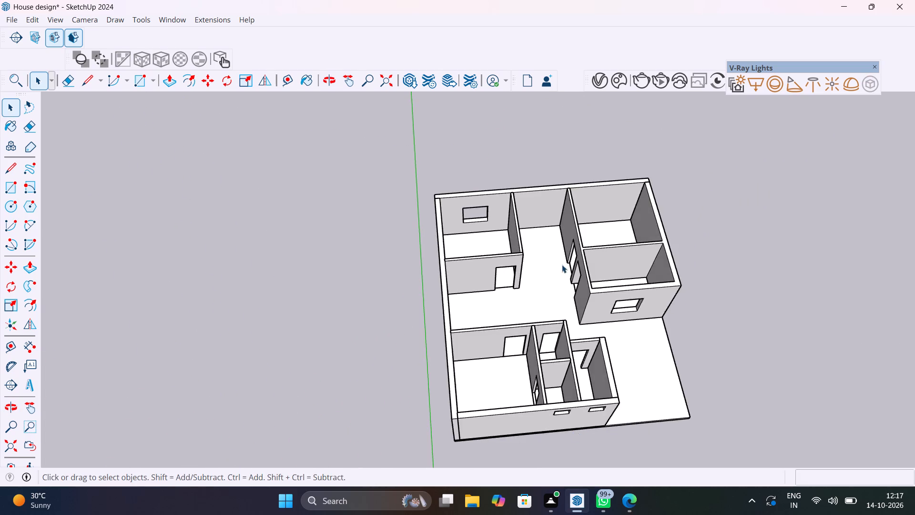
scroll(563, 245, "up", 14)
scroll(507, 187, "up", 5)
scroll(508, 187, "down", 2)
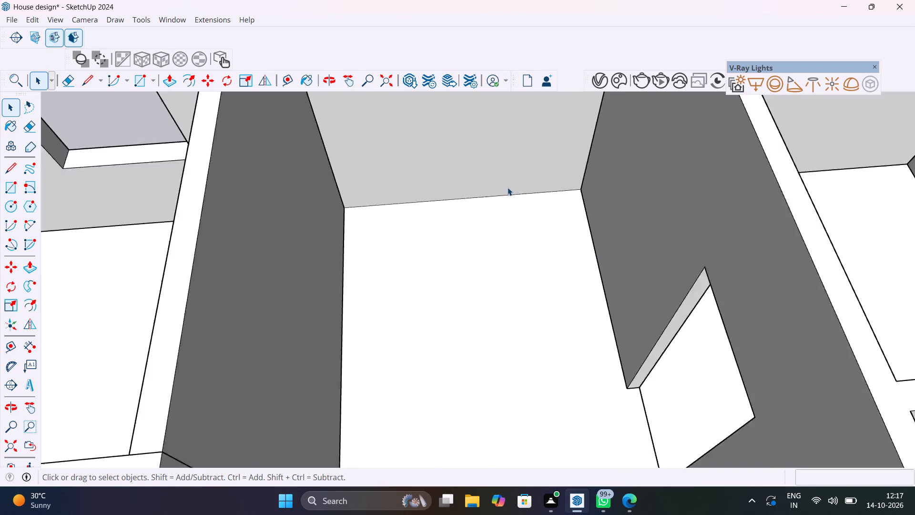
scroll(508, 187, "down", 11)
key("t")
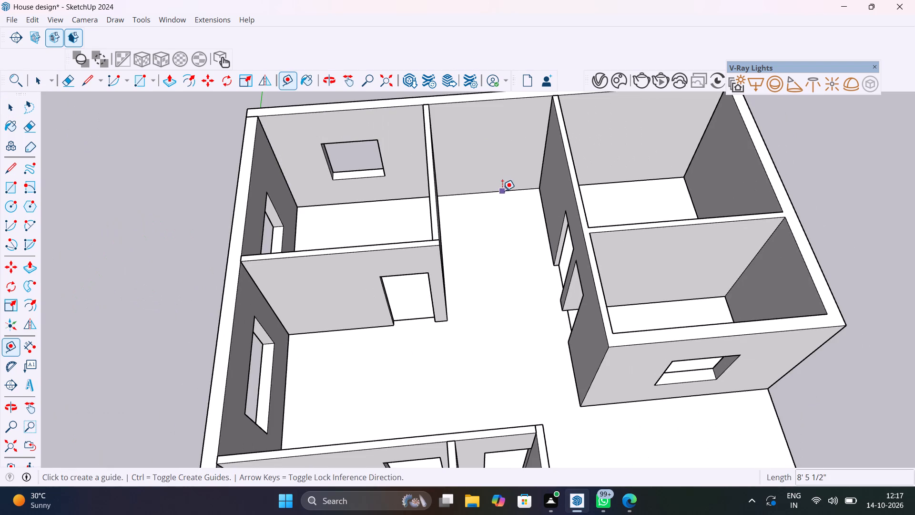
left_click(502, 191)
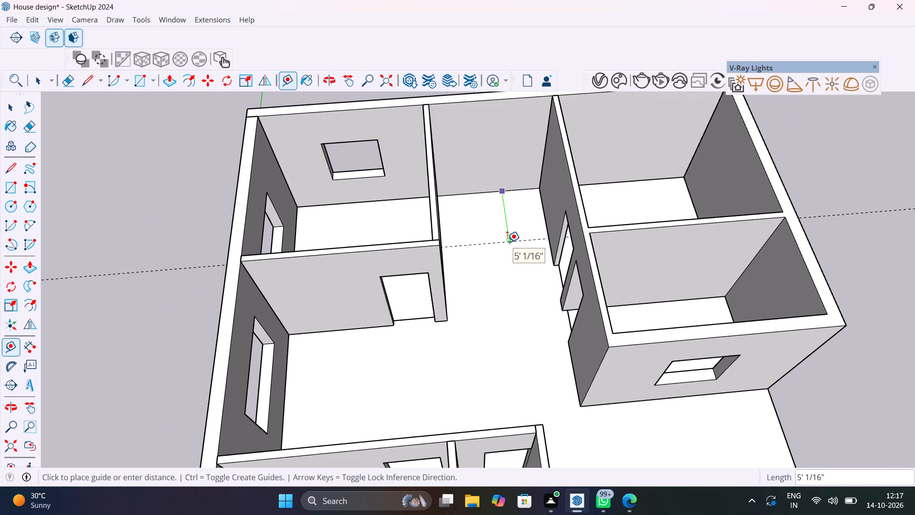
type("5'")
key("Return")
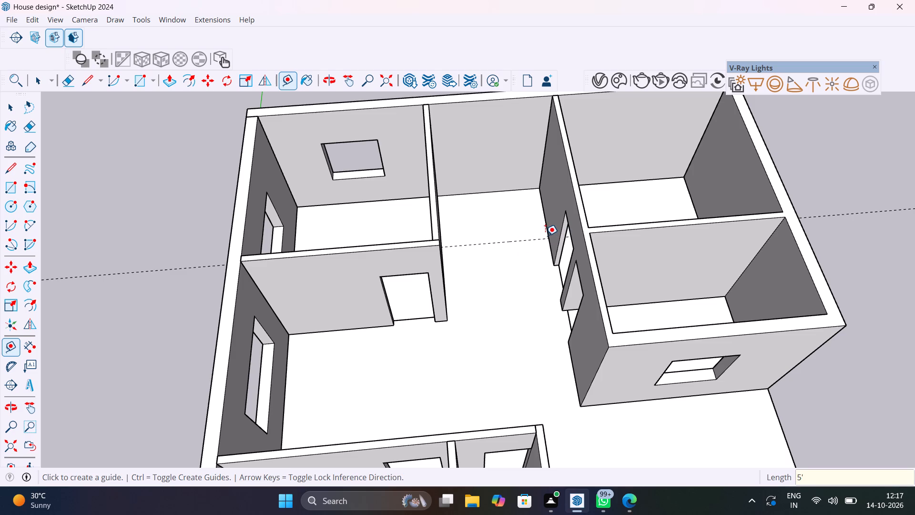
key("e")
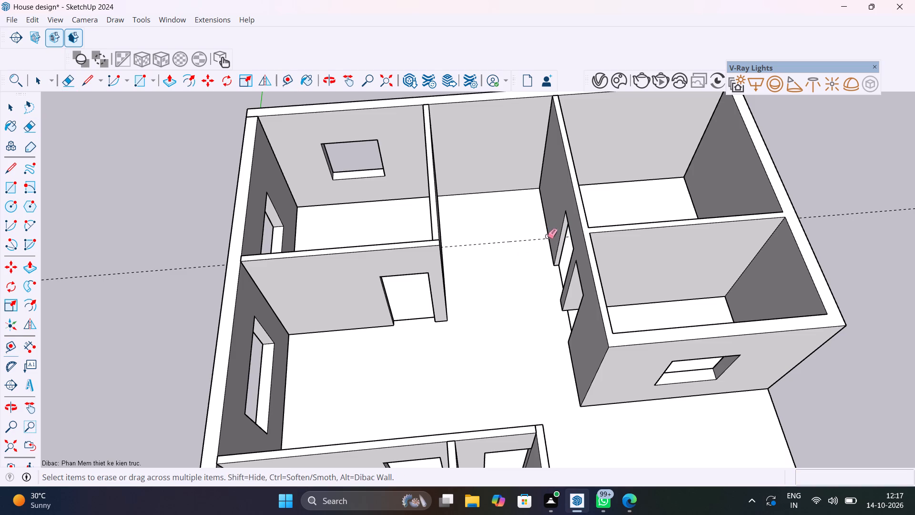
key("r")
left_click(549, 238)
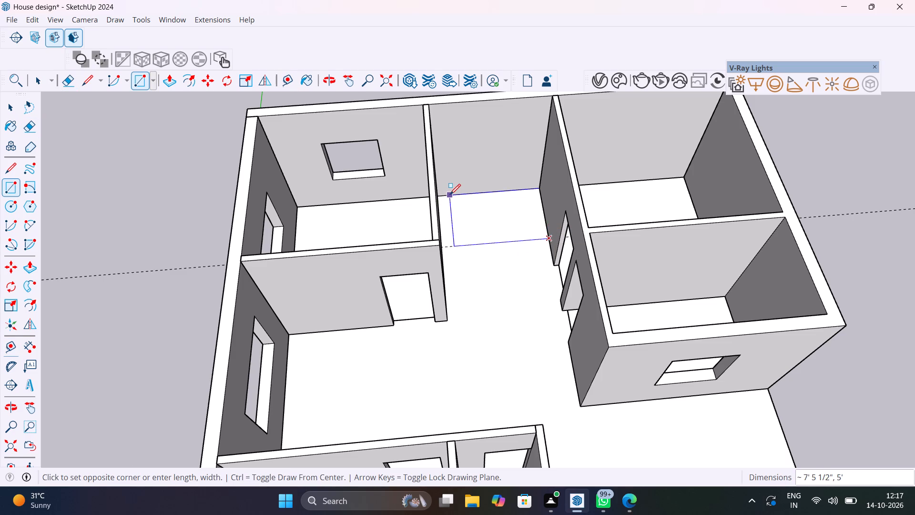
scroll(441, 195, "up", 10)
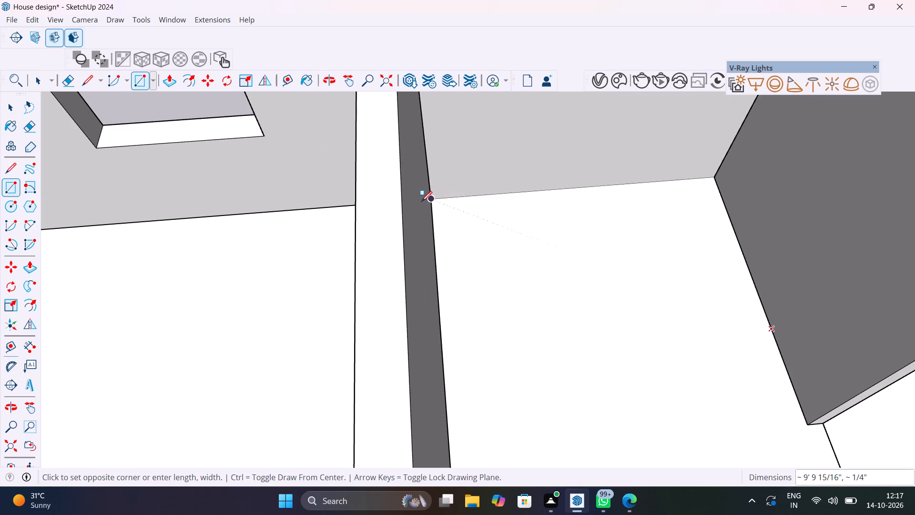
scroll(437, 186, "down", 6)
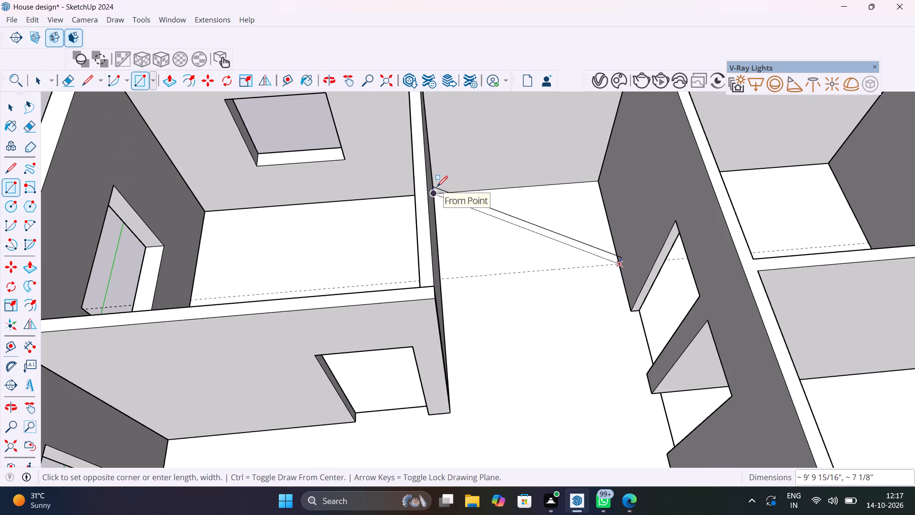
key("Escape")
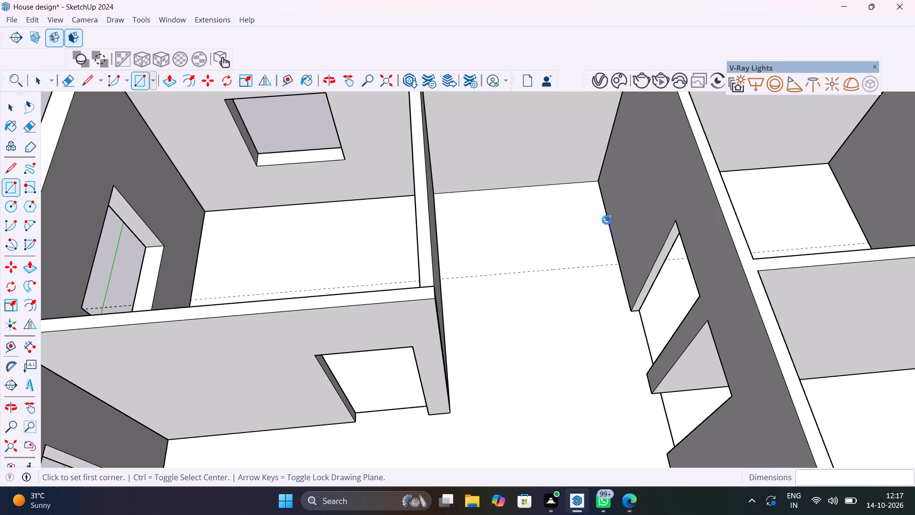
Place a guide on the floor along the base line of the stair area's side wall with the door openings.
key("t")
left_click(628, 288)
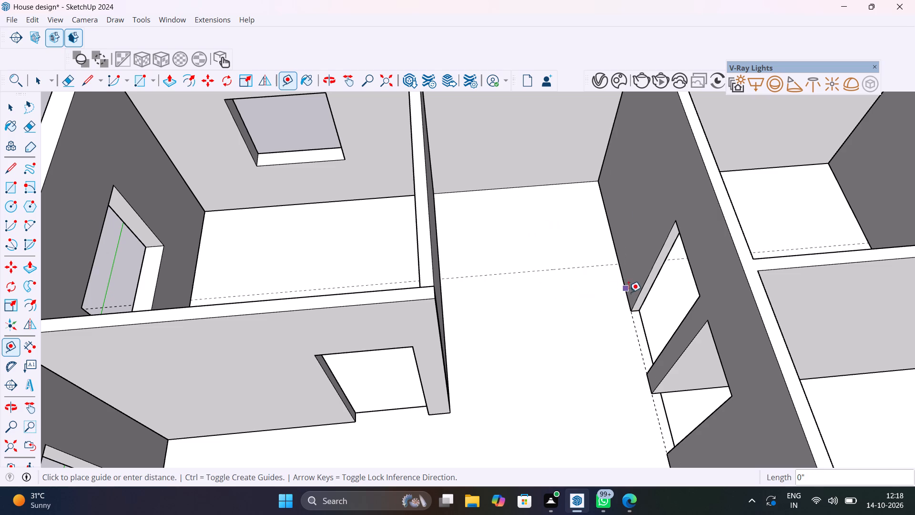
left_click(625, 299)
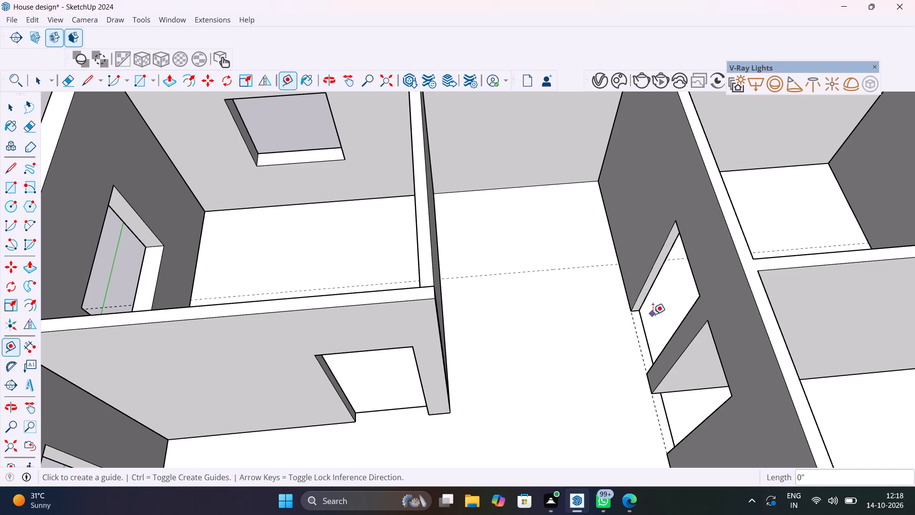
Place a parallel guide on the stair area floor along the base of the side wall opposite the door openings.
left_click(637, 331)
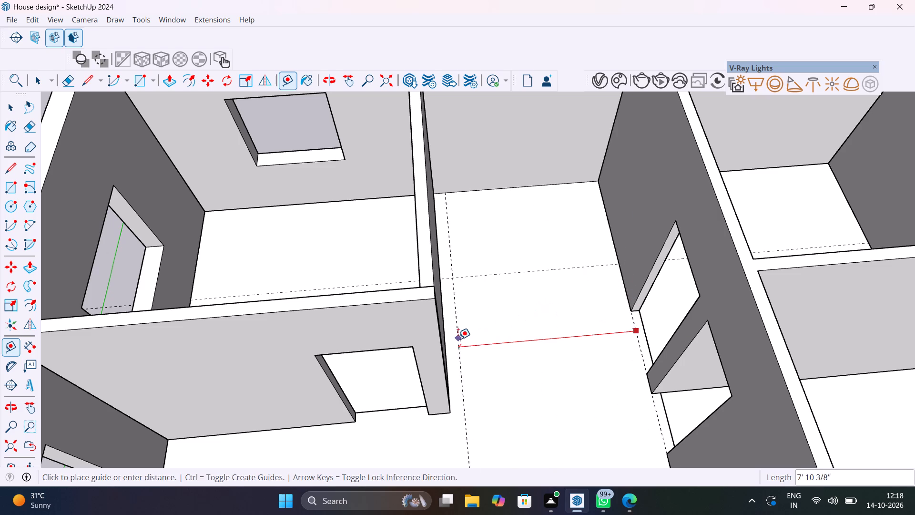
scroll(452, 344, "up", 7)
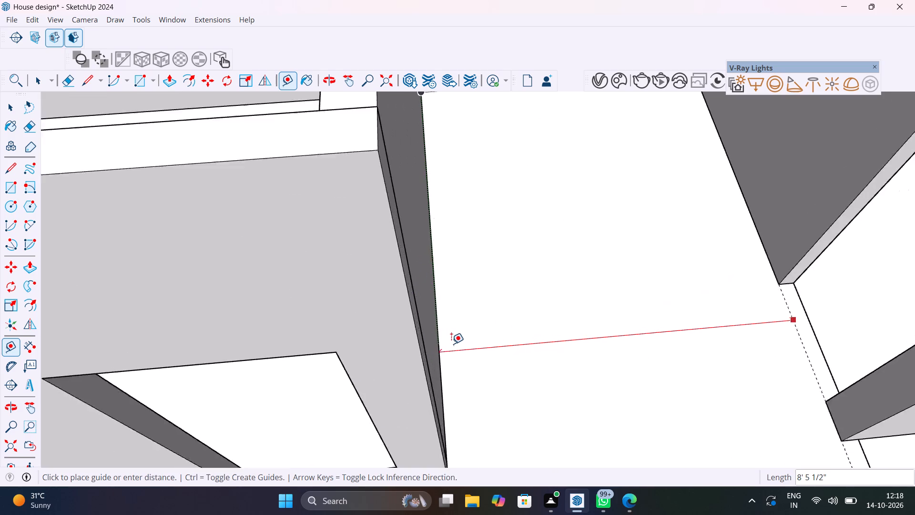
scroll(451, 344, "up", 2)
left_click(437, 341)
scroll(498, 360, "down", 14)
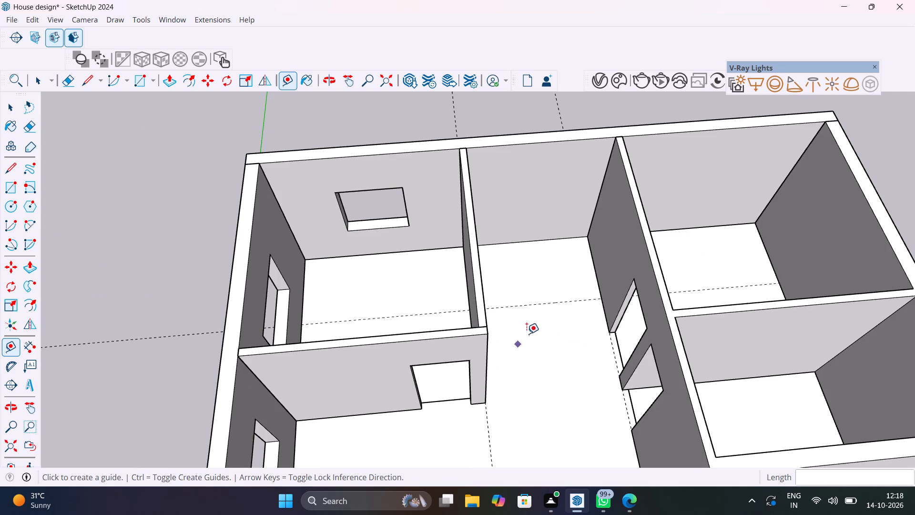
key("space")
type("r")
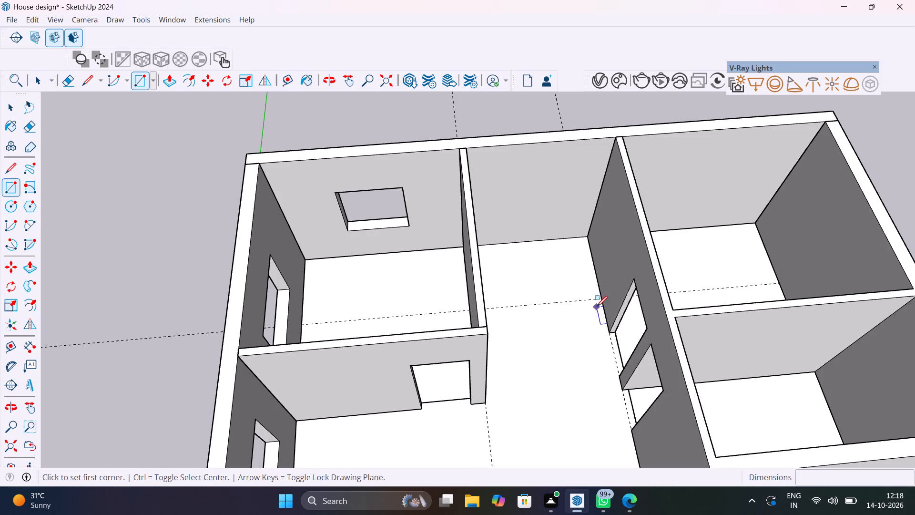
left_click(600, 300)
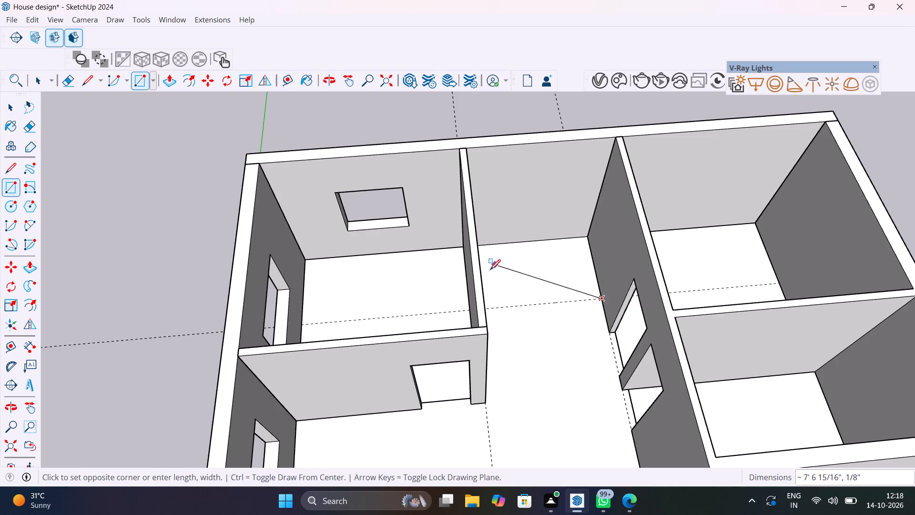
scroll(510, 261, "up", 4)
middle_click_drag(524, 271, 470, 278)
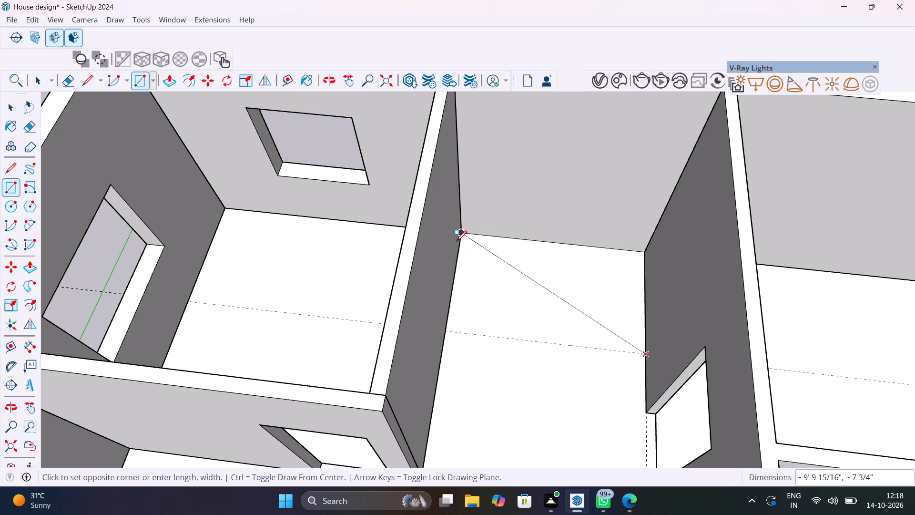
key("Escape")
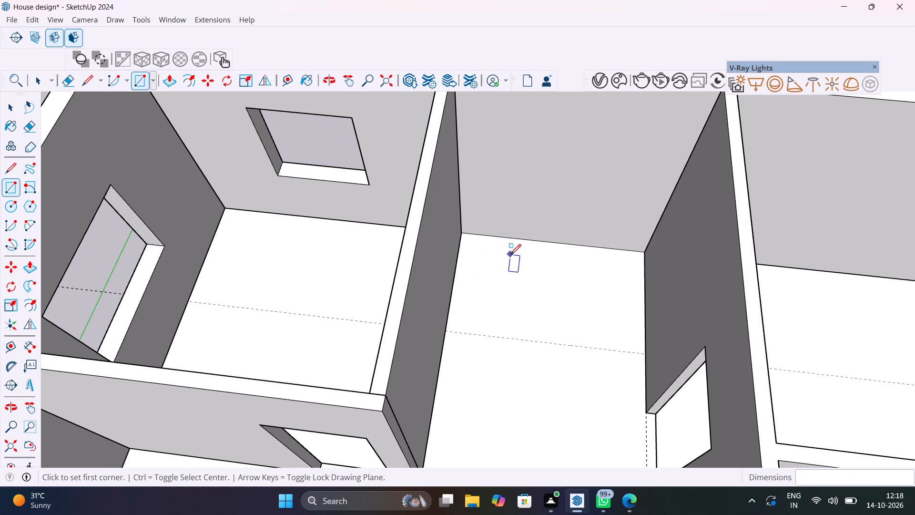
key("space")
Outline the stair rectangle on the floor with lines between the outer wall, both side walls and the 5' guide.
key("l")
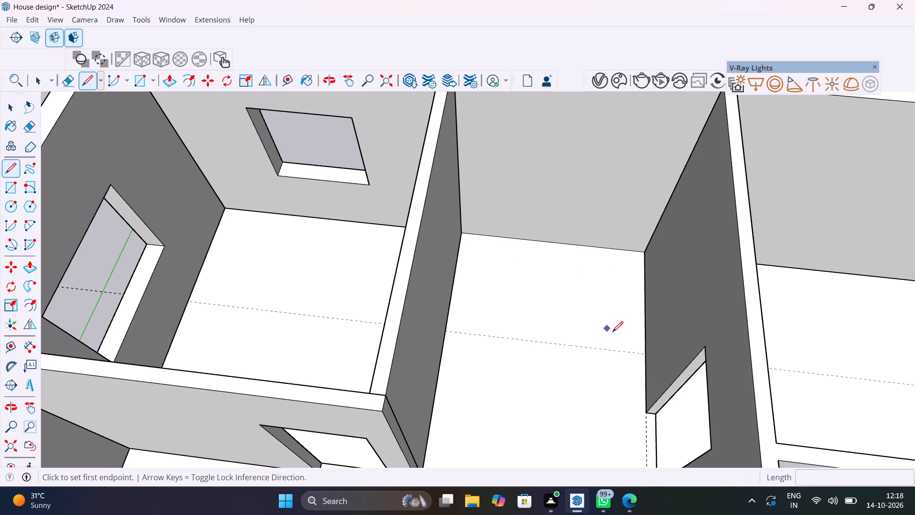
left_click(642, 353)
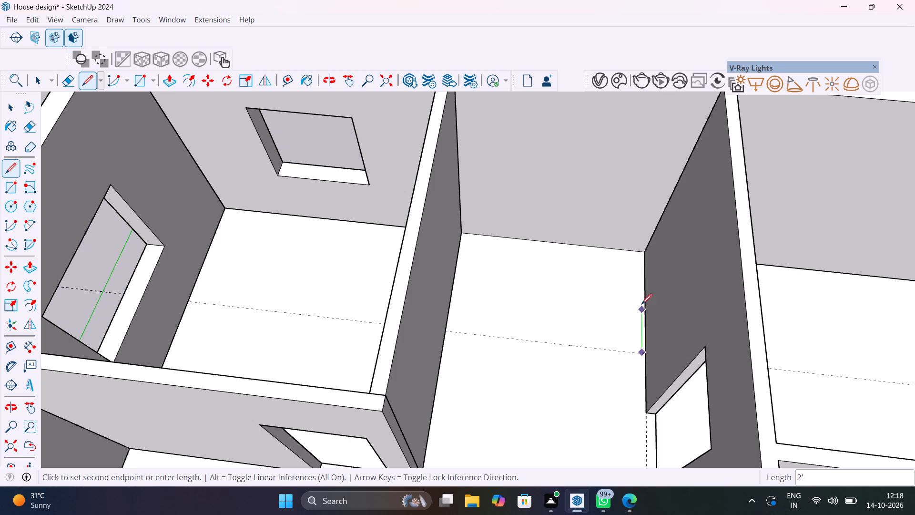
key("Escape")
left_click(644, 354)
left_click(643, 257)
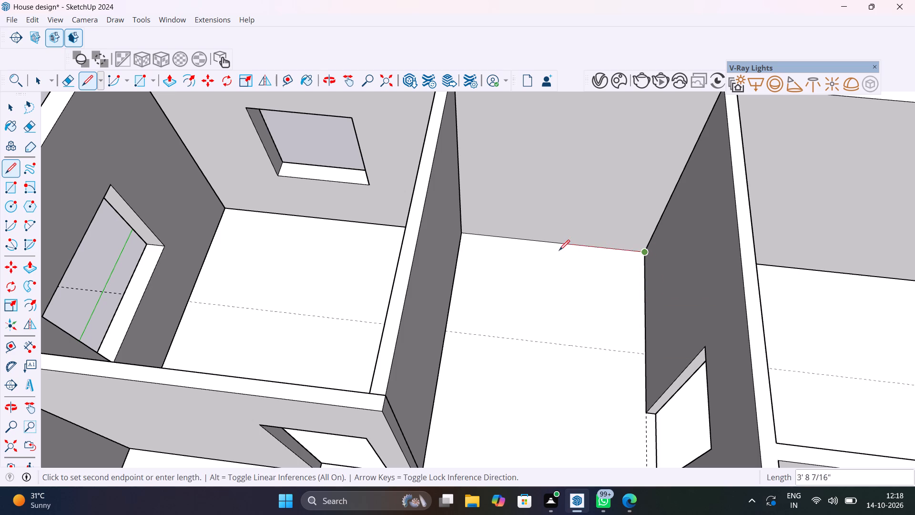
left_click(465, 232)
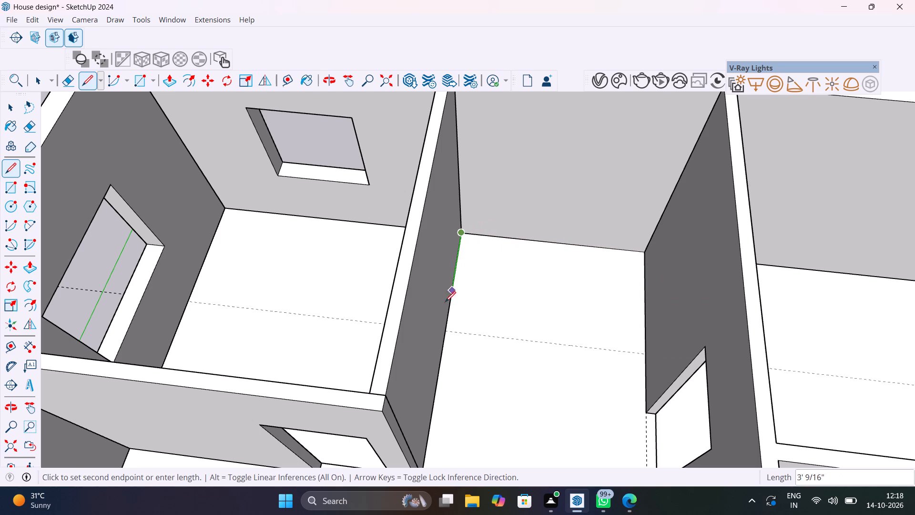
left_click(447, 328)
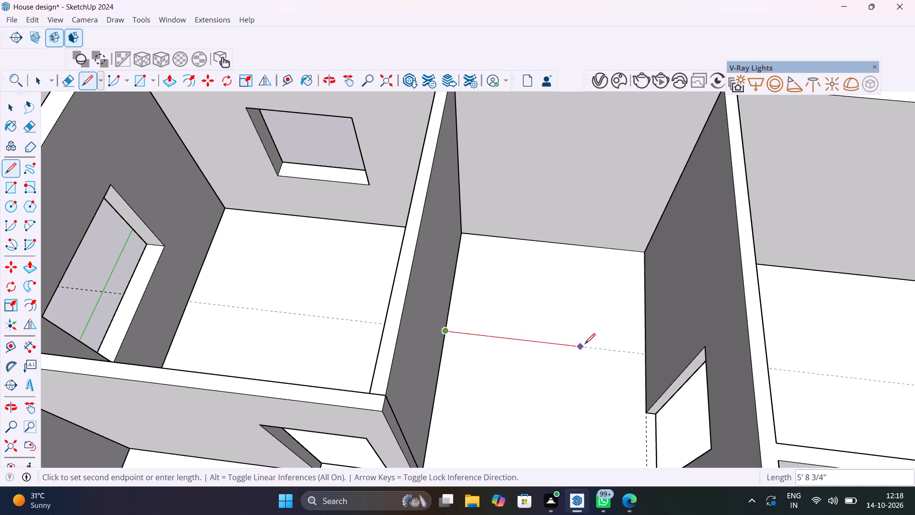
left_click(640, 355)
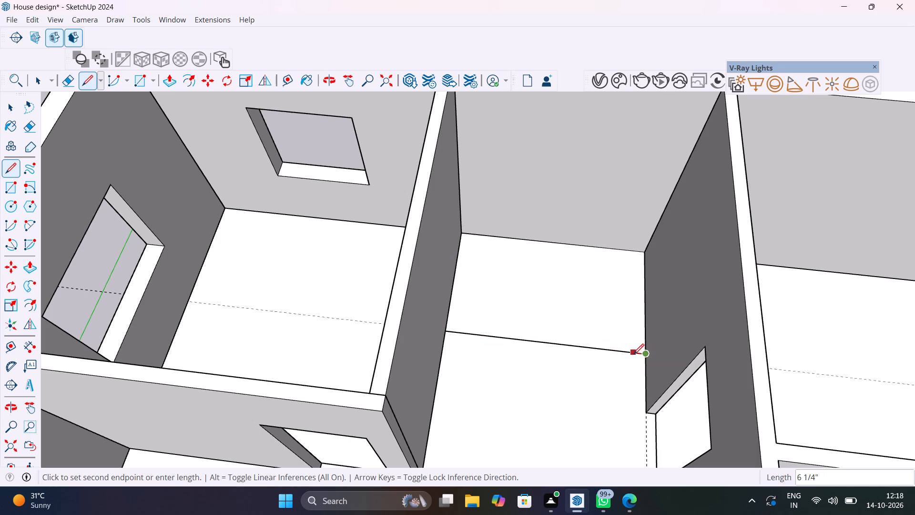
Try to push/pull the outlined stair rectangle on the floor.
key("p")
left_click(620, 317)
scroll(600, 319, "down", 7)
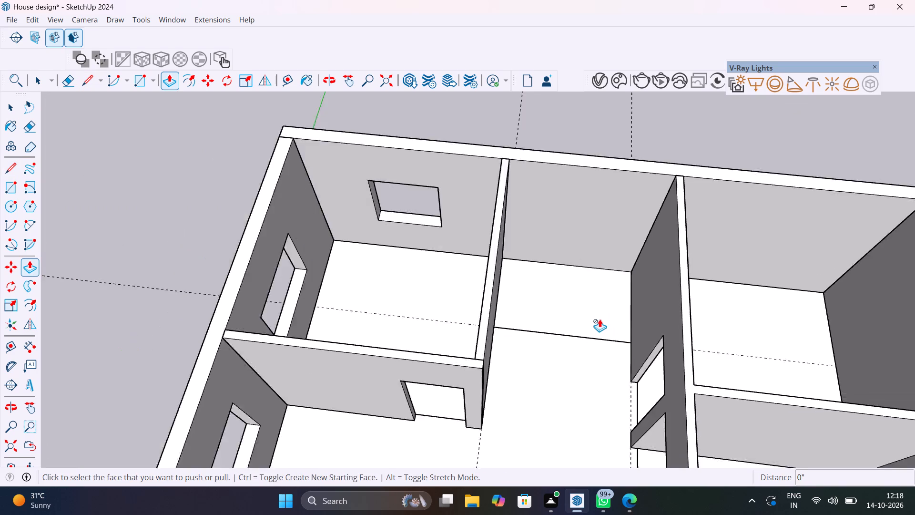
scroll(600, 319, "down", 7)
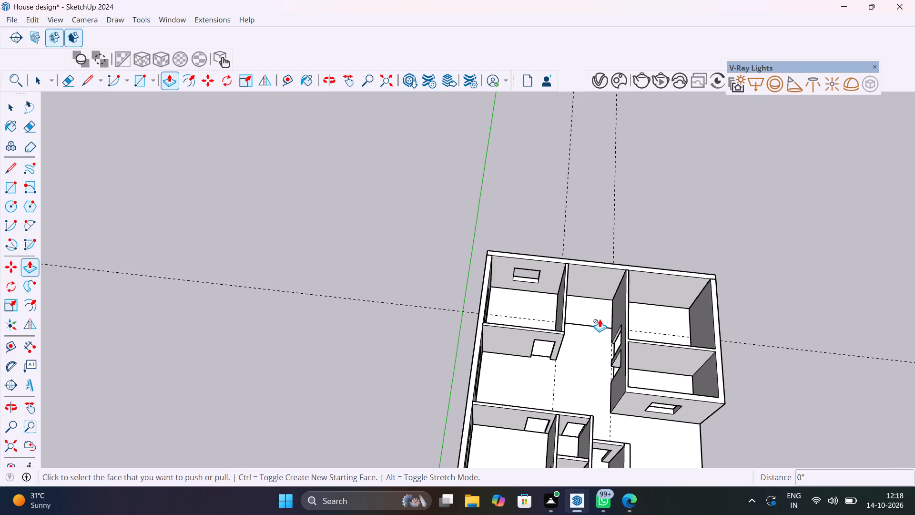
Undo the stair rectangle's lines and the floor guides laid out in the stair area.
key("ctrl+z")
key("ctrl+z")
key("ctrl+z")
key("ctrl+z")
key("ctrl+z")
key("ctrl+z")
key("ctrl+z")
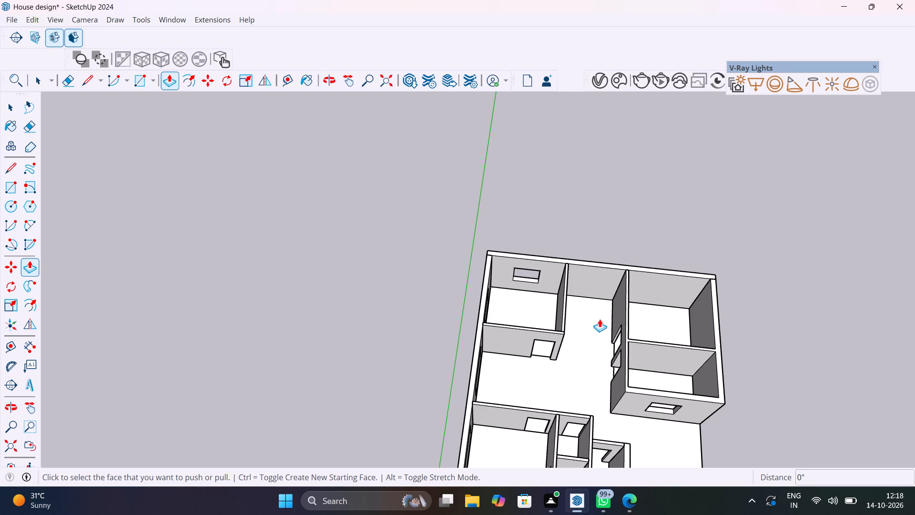
Open the floor group for editing and place a guide parallel to and 5' from the base of the stair area's outer wall.
key("space")
double_click(600, 319)
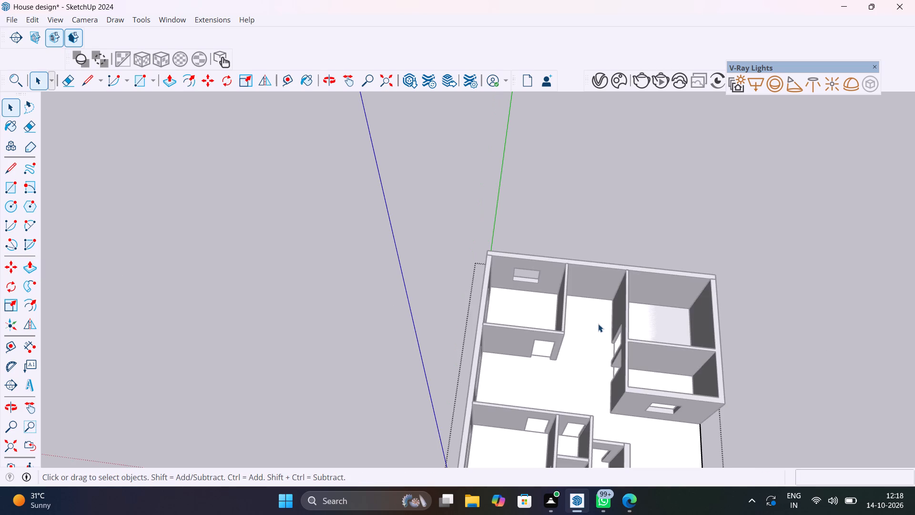
scroll(598, 324, "up", 10)
key("t")
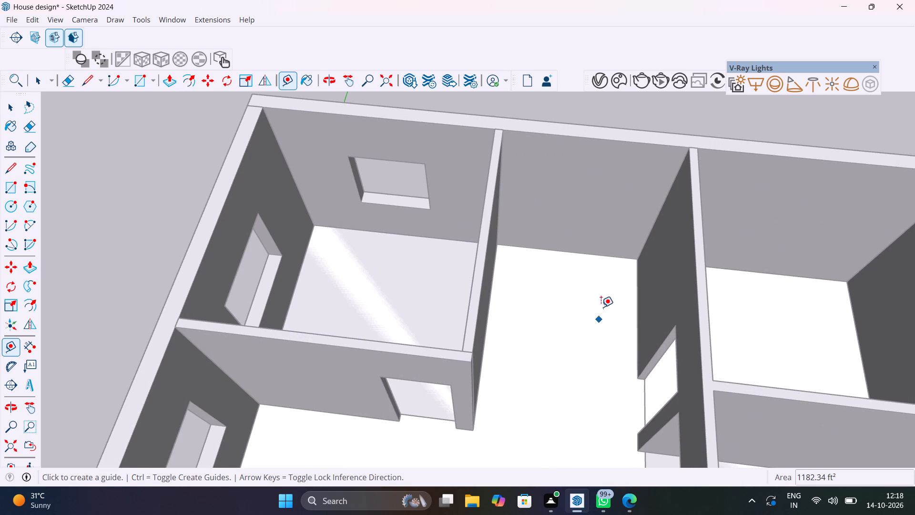
left_click(593, 256)
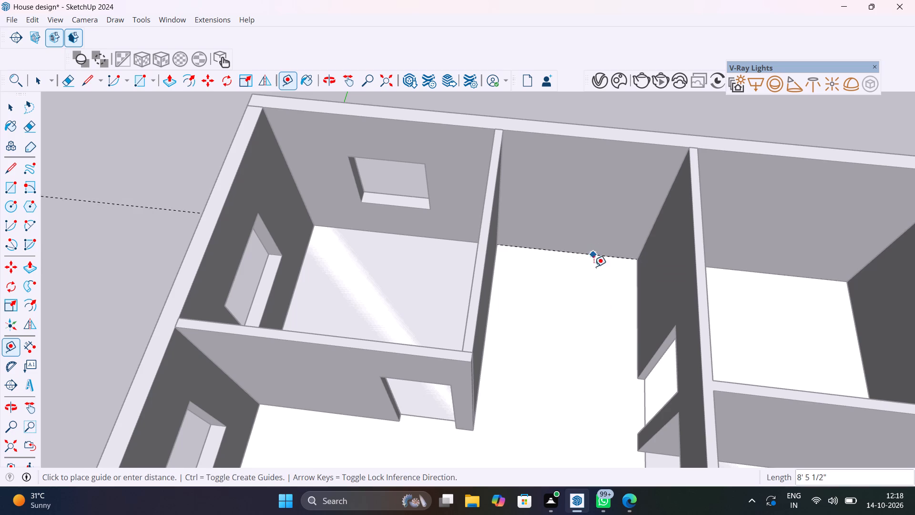
type("5'")
key("Return")
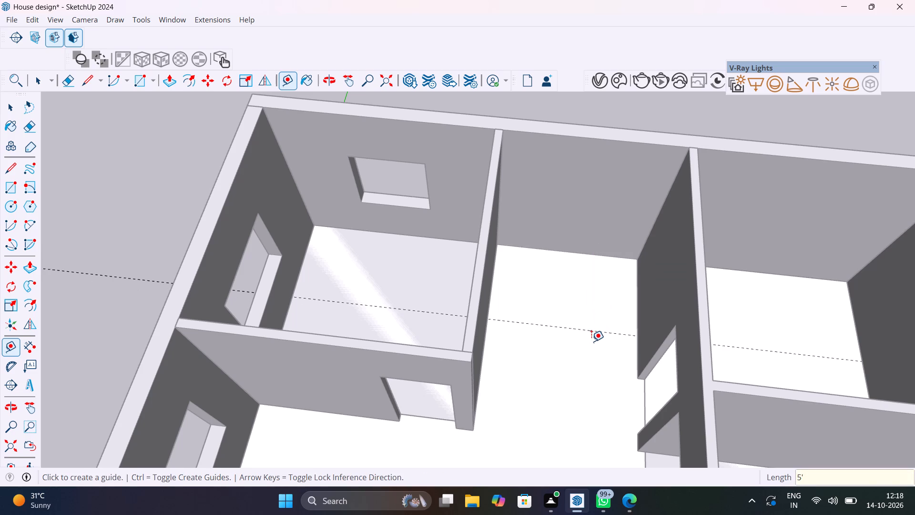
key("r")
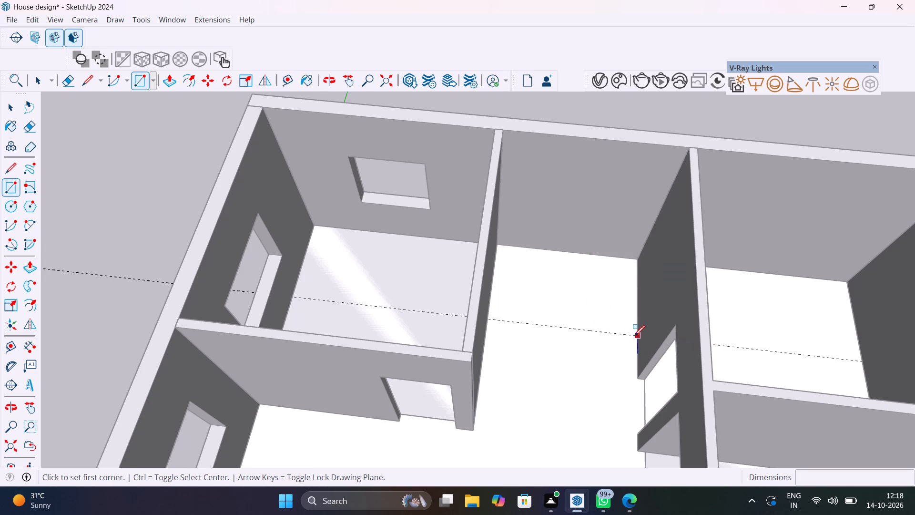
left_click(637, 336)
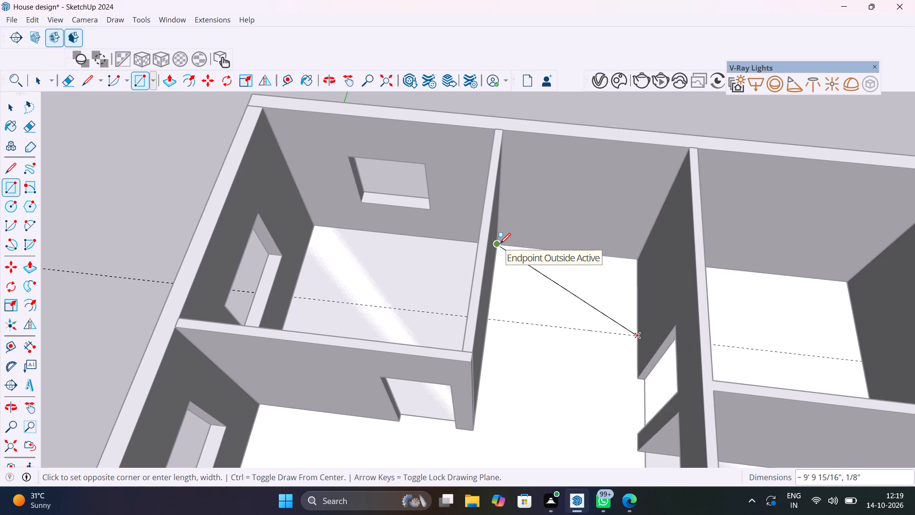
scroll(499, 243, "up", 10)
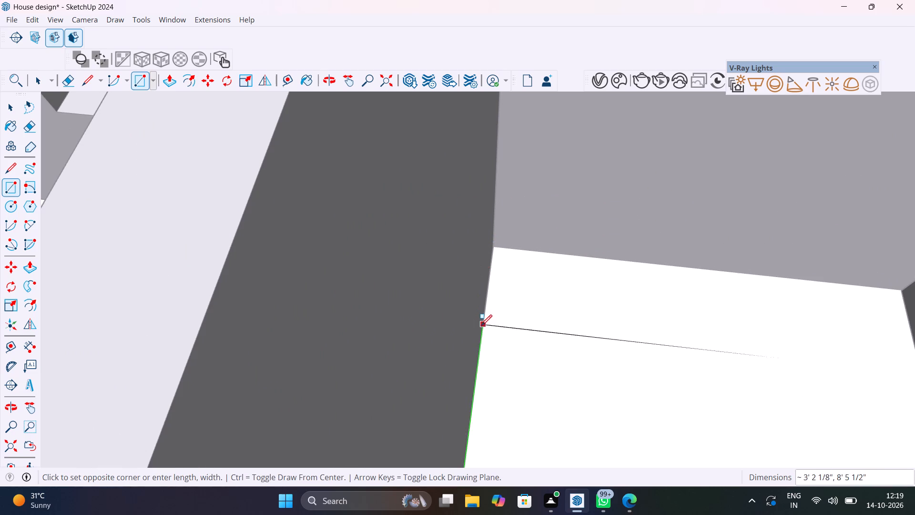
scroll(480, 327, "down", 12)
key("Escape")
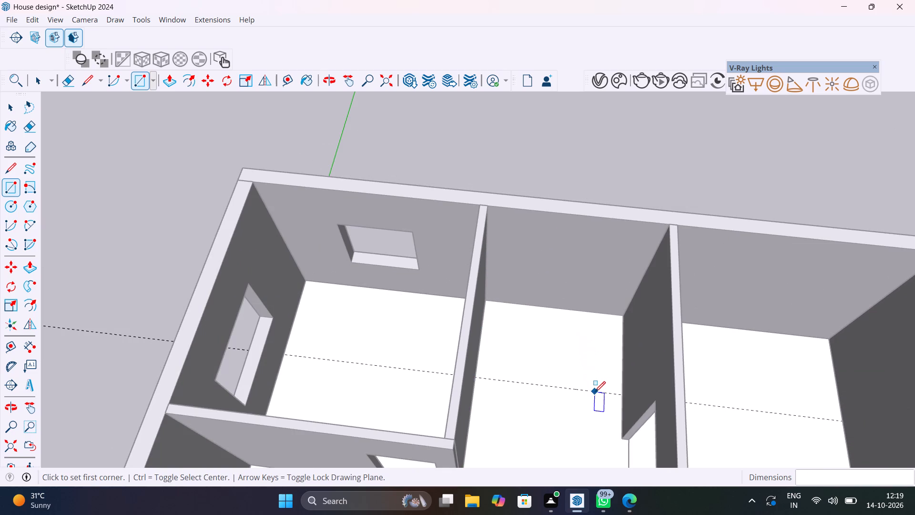
Draw a 5' by 8' 5 1/2" rectangle with lines on the stair area floor, between the outer wall, side walls and guide.
key("l")
left_click(622, 396)
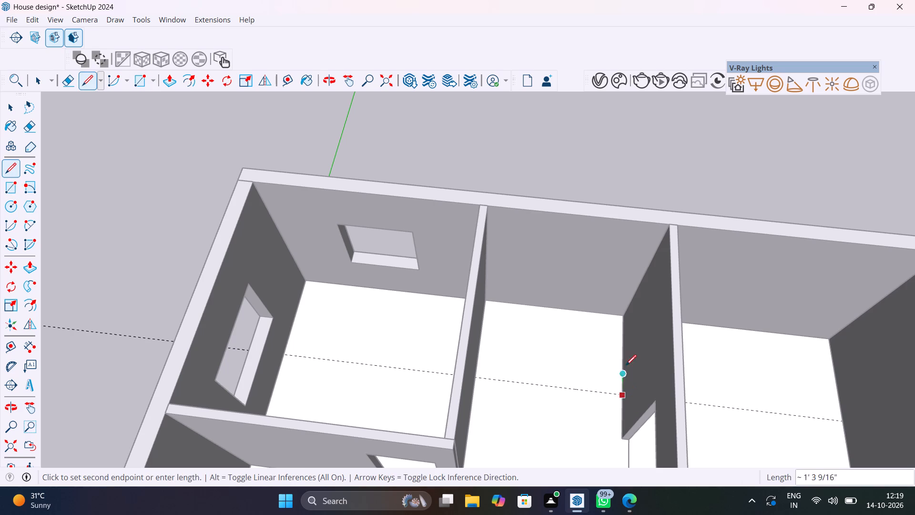
left_click(621, 316)
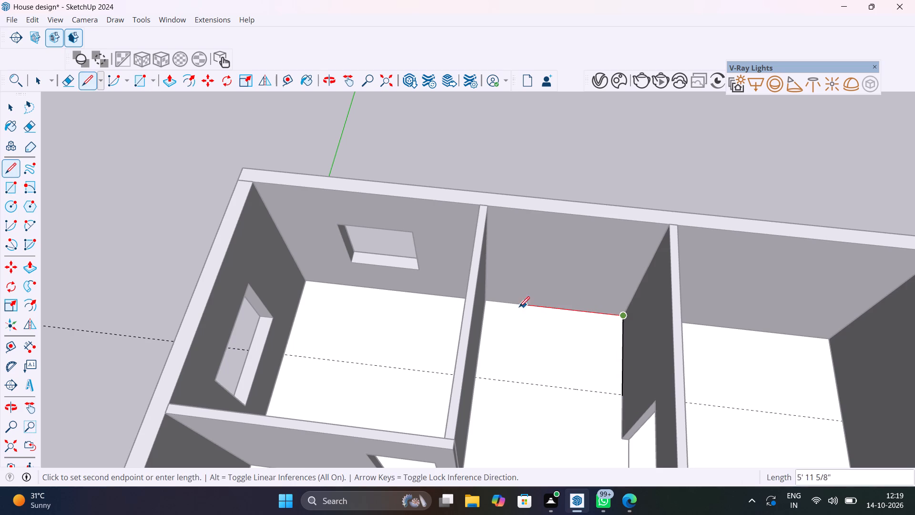
left_click(490, 300)
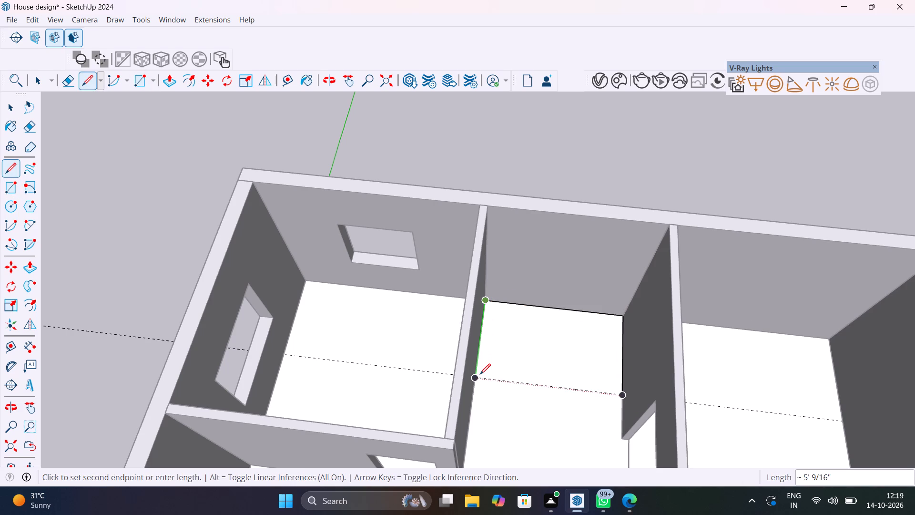
left_click(480, 374)
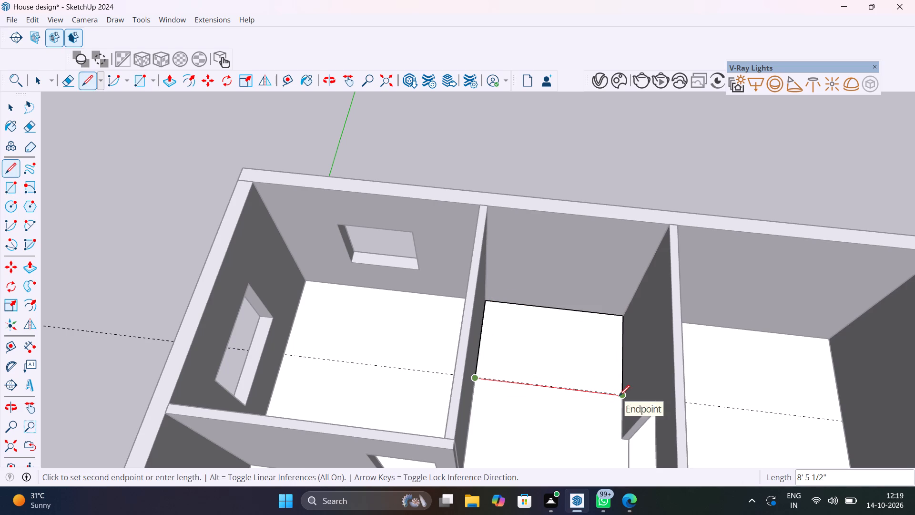
scroll(619, 396, "up", 10)
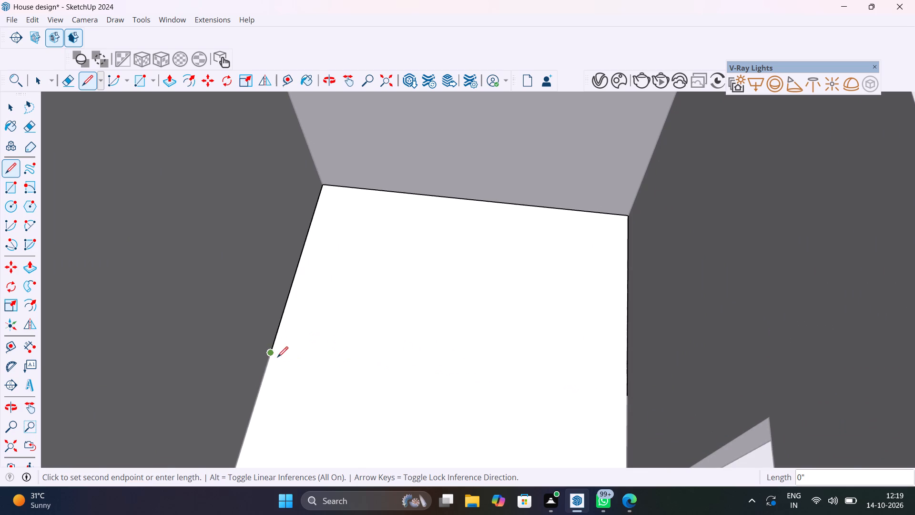
scroll(278, 358, "down", 14)
scroll(278, 366, "up", 5)
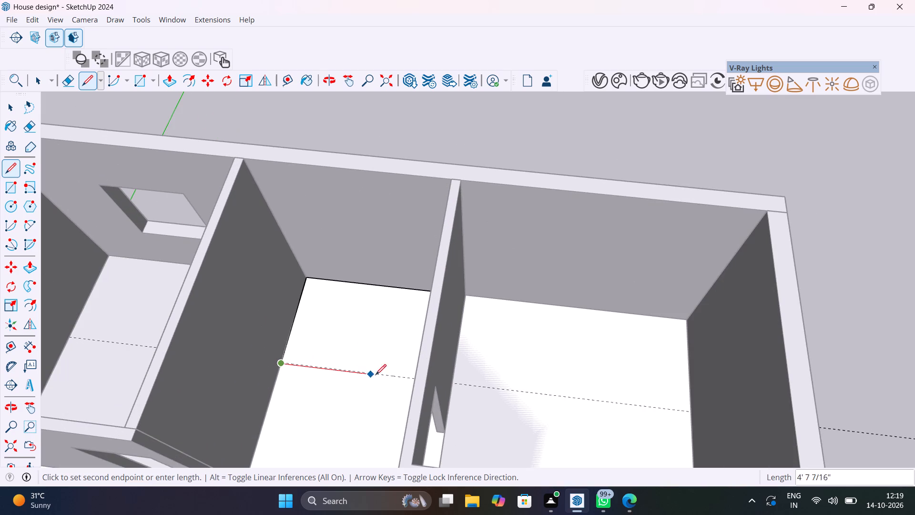
middle_click_drag(395, 378, 448, 384)
scroll(456, 391, "up", 5)
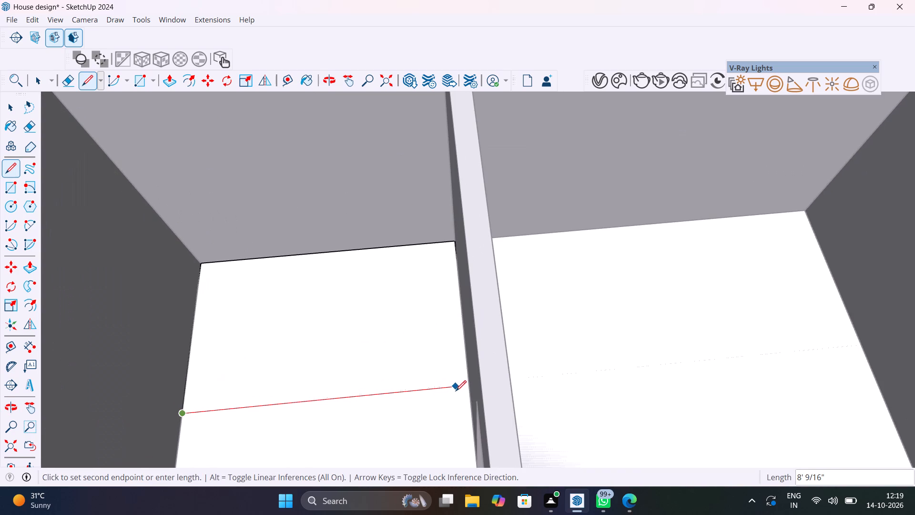
left_click(467, 387)
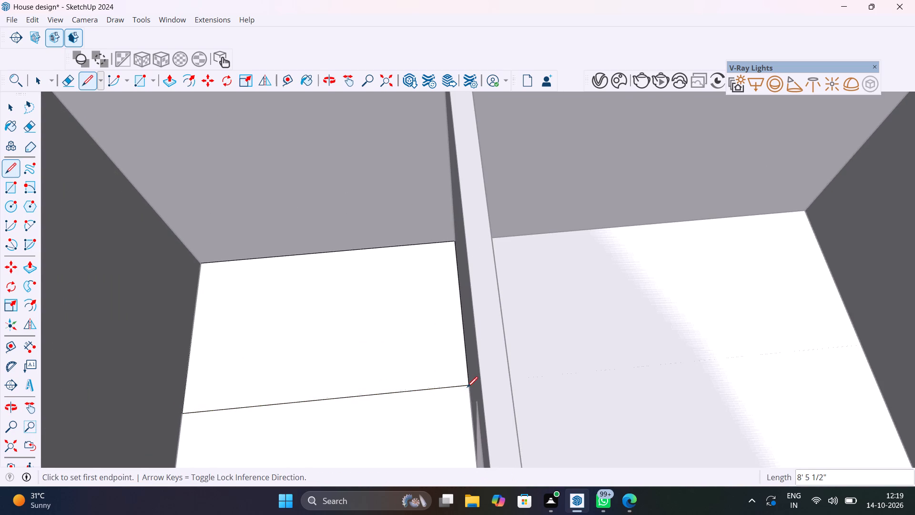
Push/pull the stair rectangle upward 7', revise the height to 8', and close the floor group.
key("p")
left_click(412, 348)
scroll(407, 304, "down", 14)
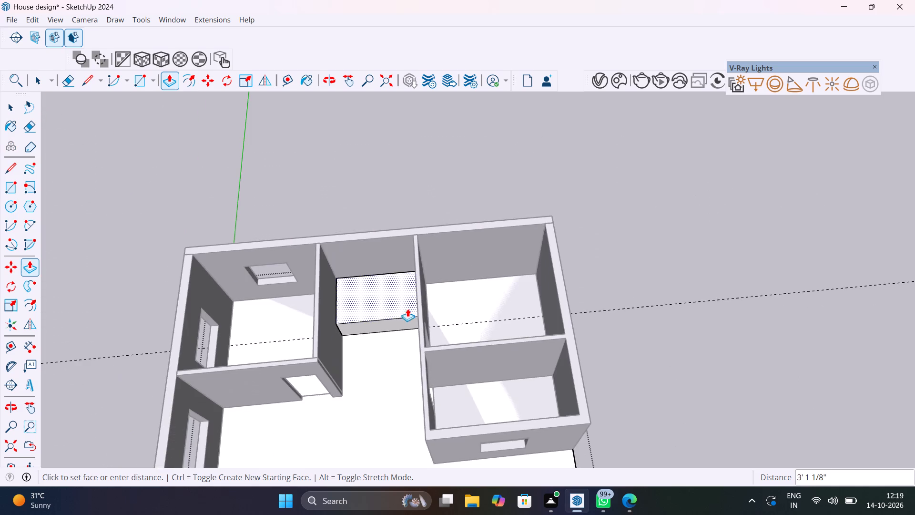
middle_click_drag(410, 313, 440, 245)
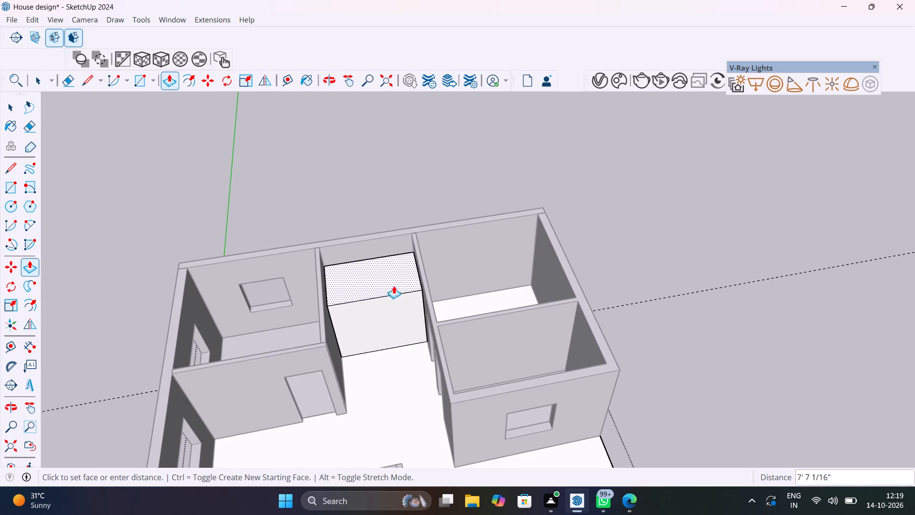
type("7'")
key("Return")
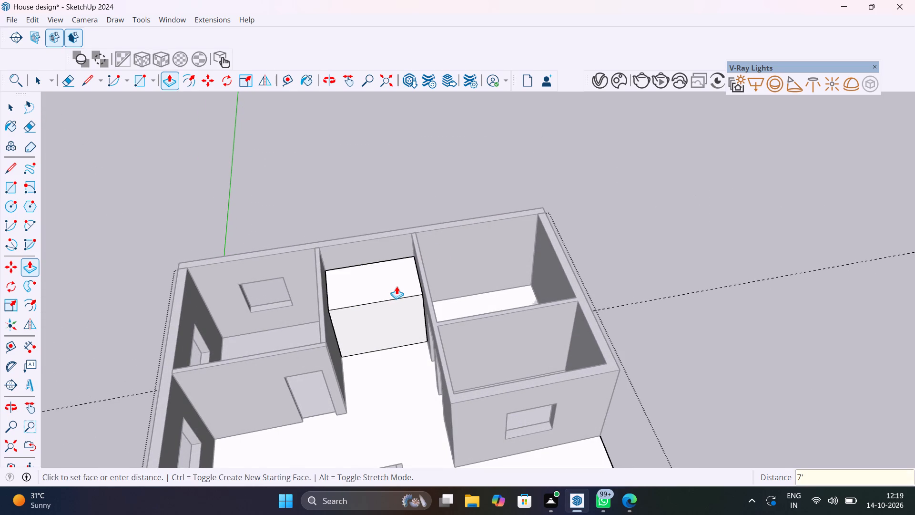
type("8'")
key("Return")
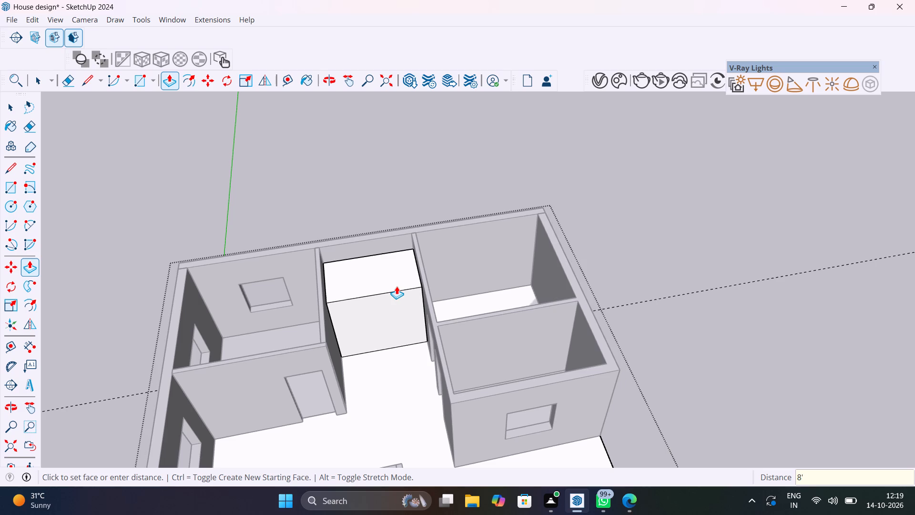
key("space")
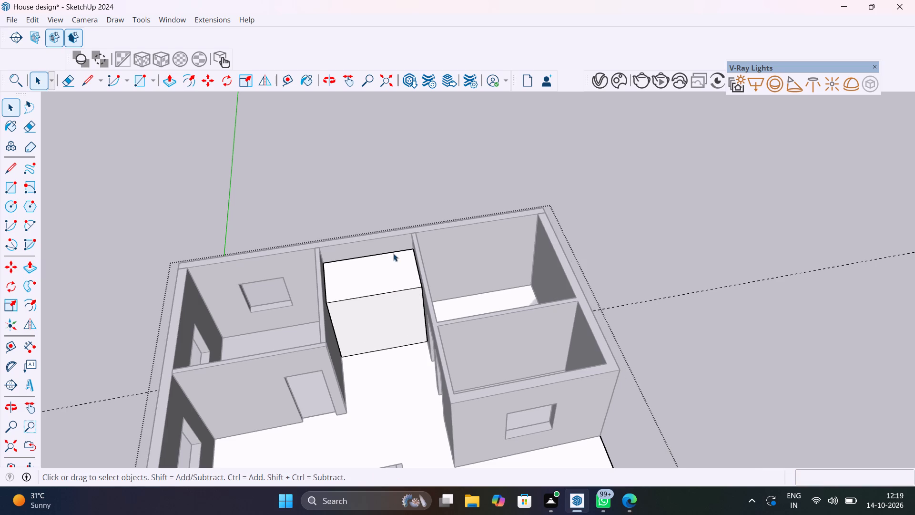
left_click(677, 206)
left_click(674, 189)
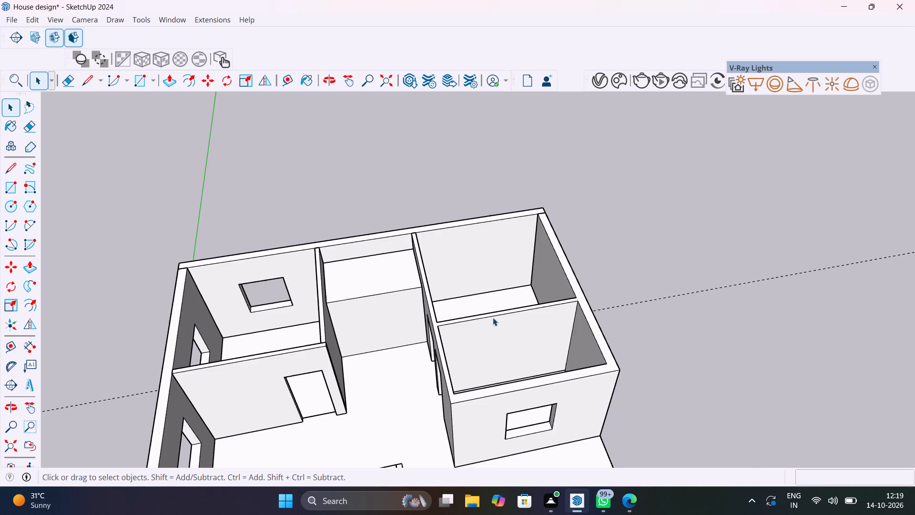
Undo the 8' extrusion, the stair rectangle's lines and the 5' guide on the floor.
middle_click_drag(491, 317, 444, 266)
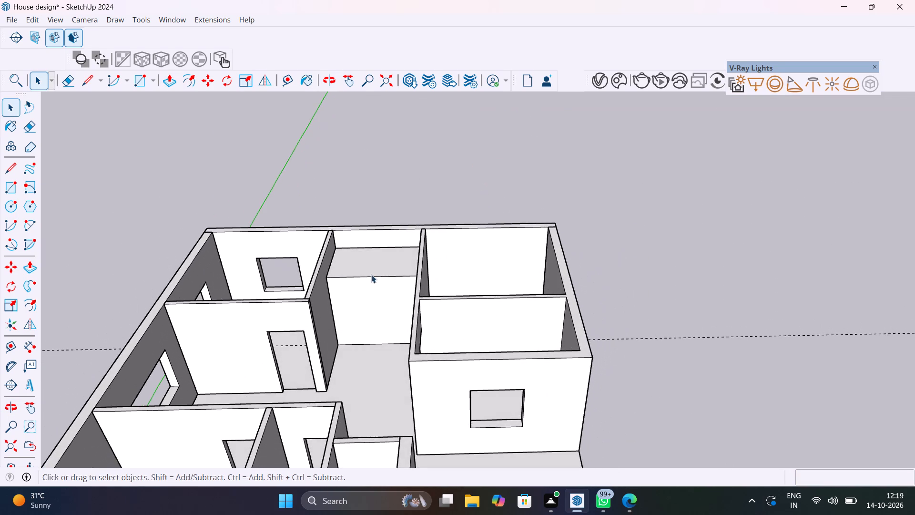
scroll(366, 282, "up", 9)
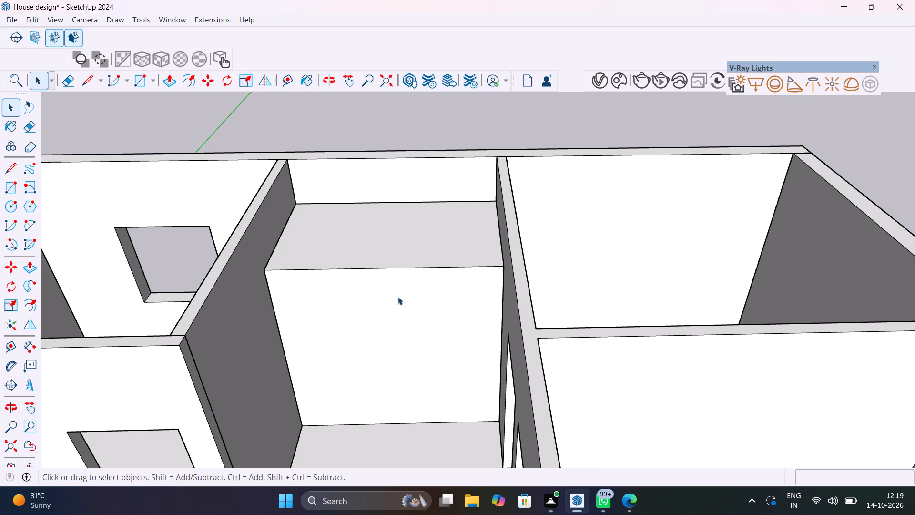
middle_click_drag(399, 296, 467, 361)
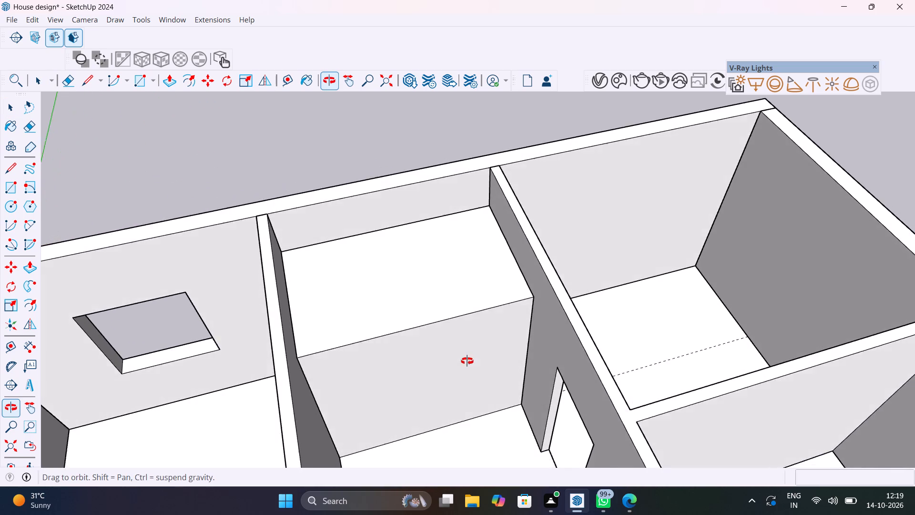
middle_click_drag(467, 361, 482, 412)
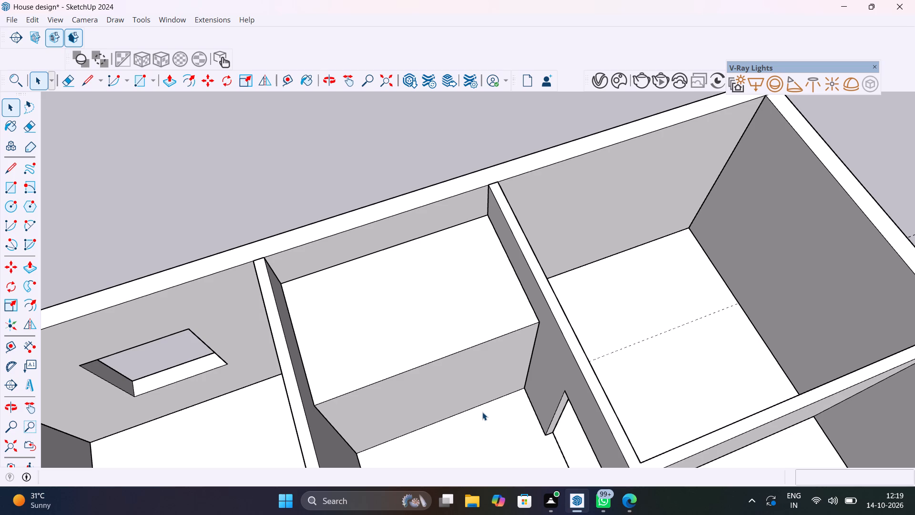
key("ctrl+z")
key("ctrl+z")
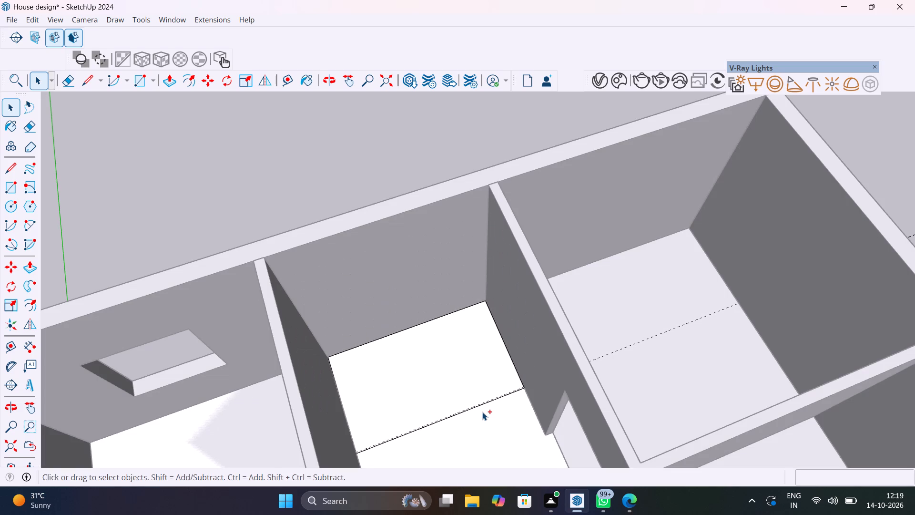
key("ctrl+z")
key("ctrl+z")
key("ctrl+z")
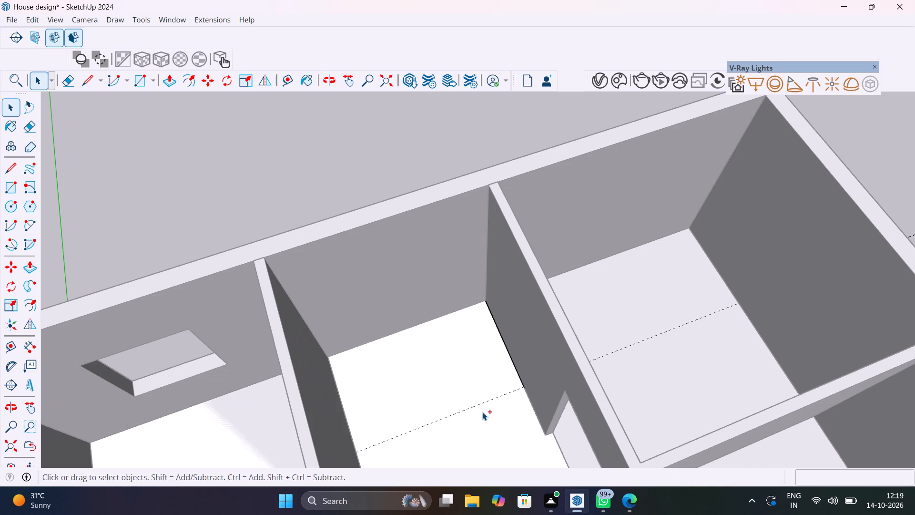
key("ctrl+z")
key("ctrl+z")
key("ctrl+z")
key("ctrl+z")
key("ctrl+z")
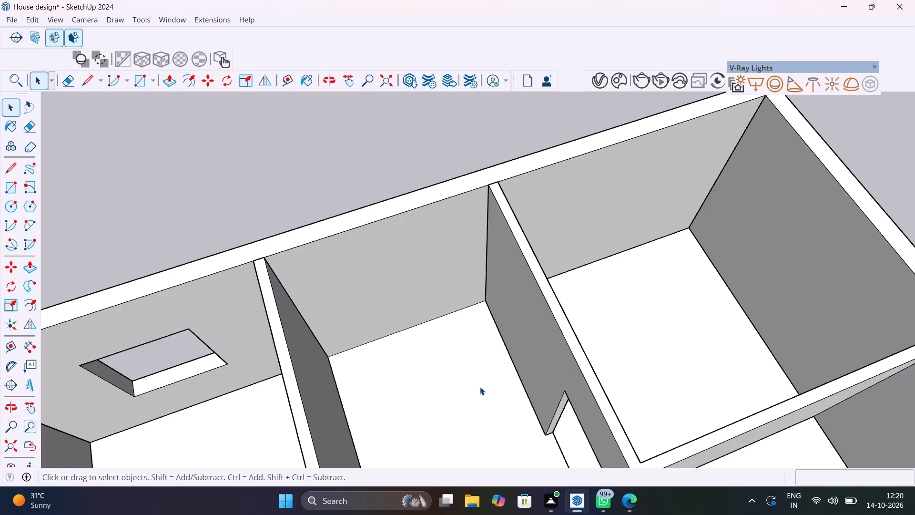
Place guides across the stair area floor, one 5' from the outer wall's base and another 4.5" beyond it.
scroll(480, 385, "down", 6)
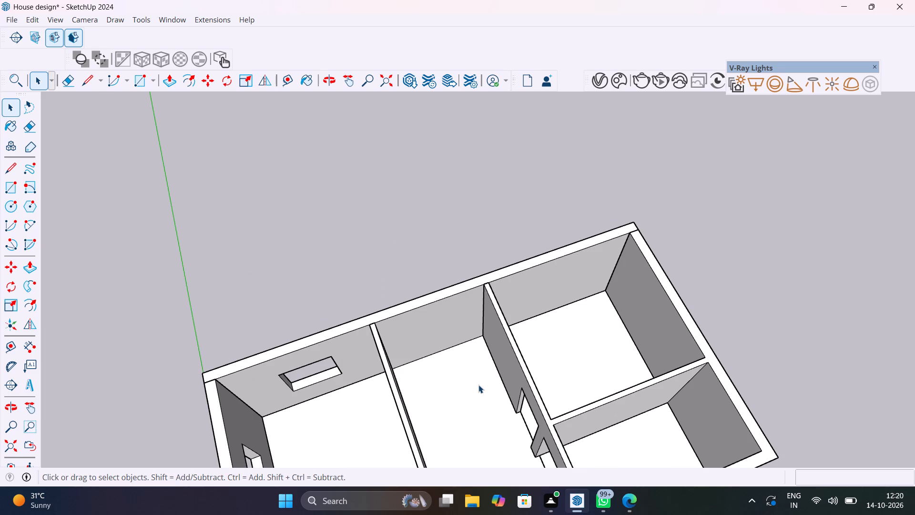
scroll(505, 408, "up", 9)
middle_click_drag(519, 426, 583, 450)
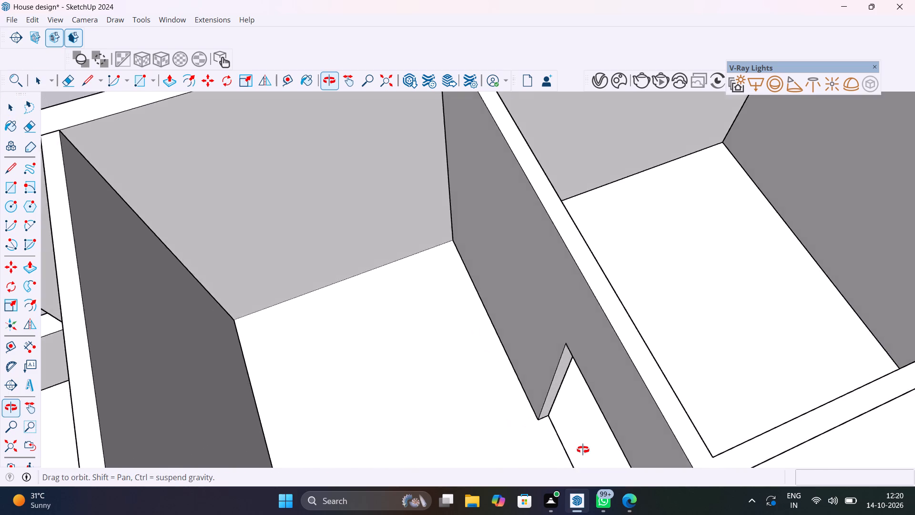
middle_click_drag(583, 450, 637, 396)
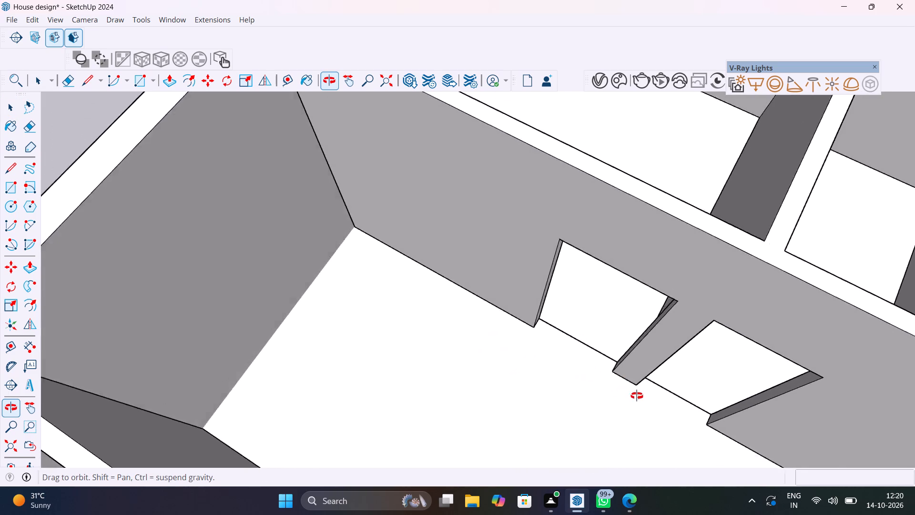
middle_click_drag(637, 396, 580, 307)
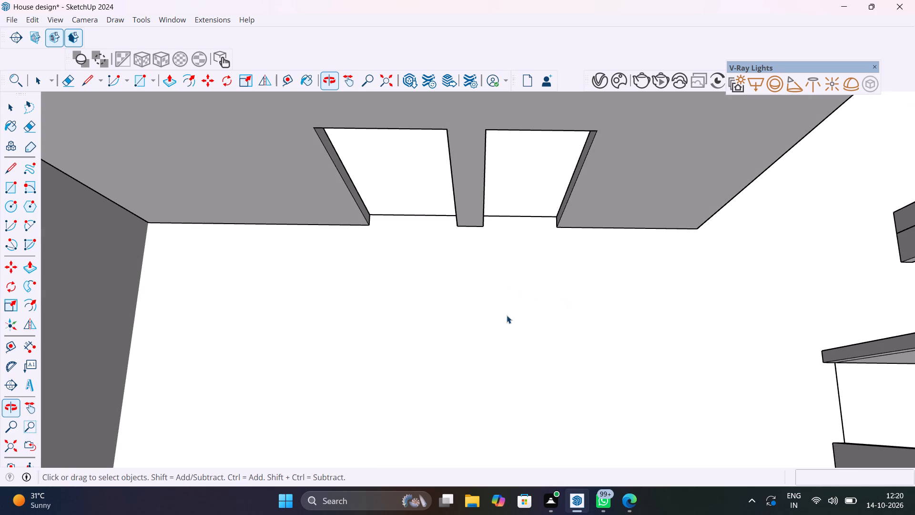
key("t")
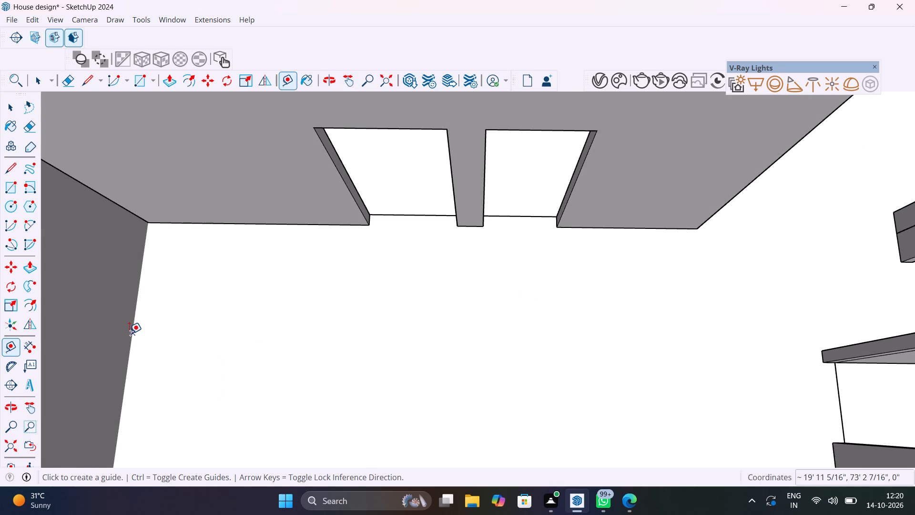
left_click(129, 333)
key("Escape")
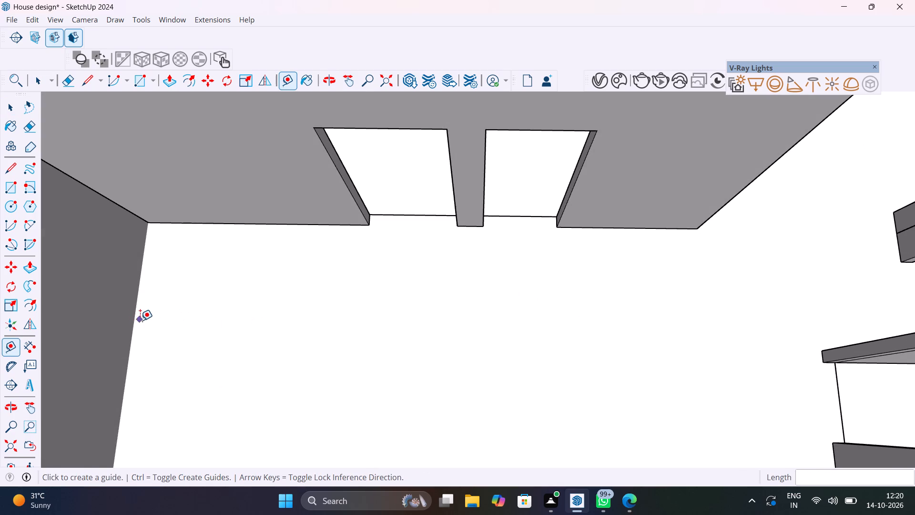
left_click(135, 322)
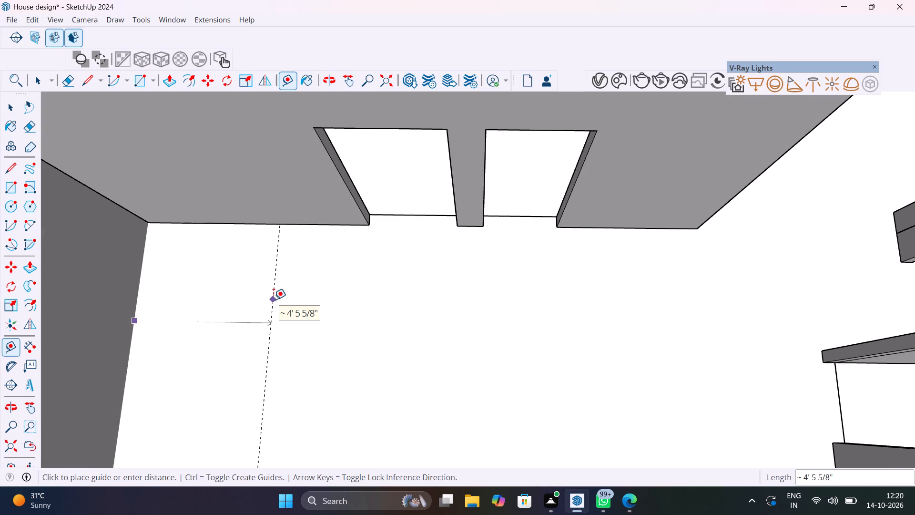
type("5'")
key("Return")
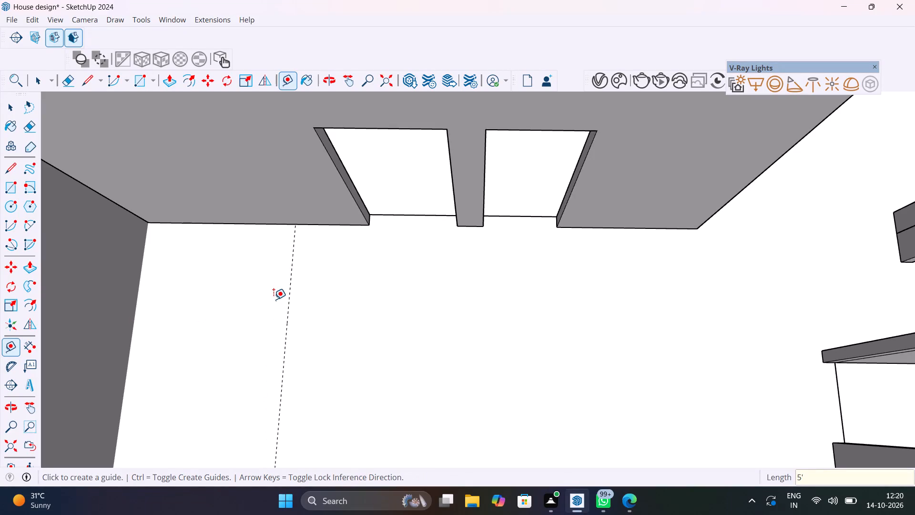
left_click(290, 286)
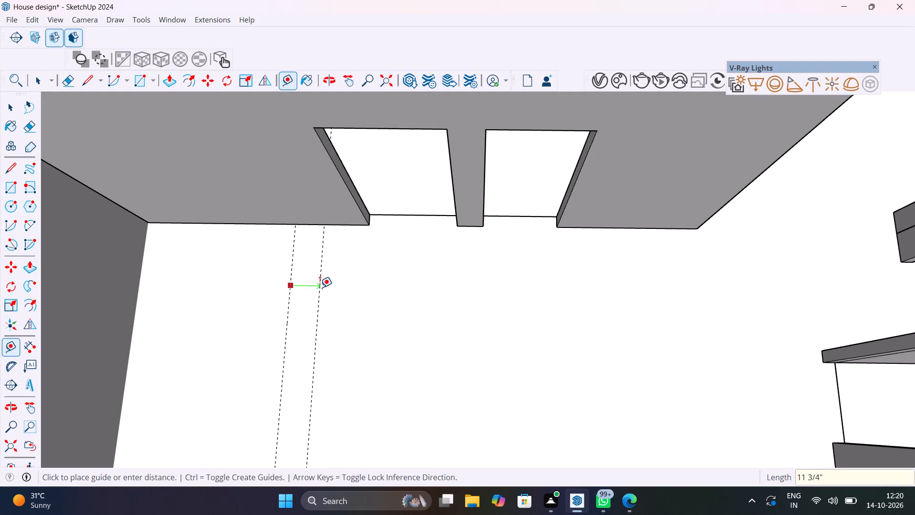
type("4.5\"")
key("Return")
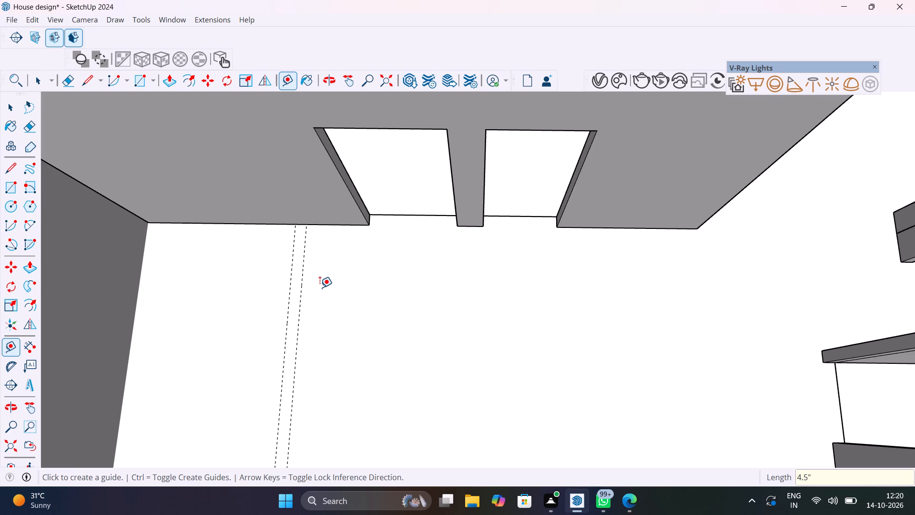
Draw an 8' 5 1/2" by 4 1/2" rectangle on the floor between the two guides, spanning the stair area's side walls.
scroll(320, 288, "down", 6)
scroll(291, 388, "up", 9)
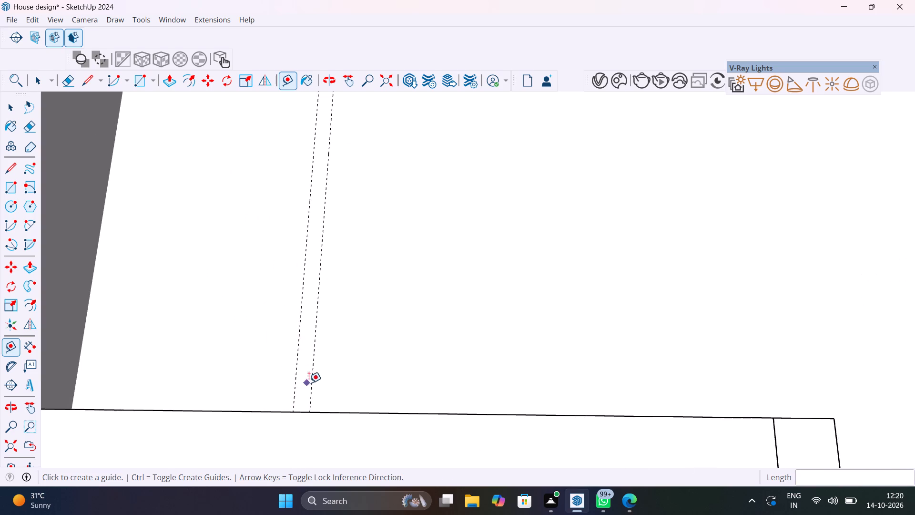
middle_click_drag(317, 392, 321, 429)
key("r")
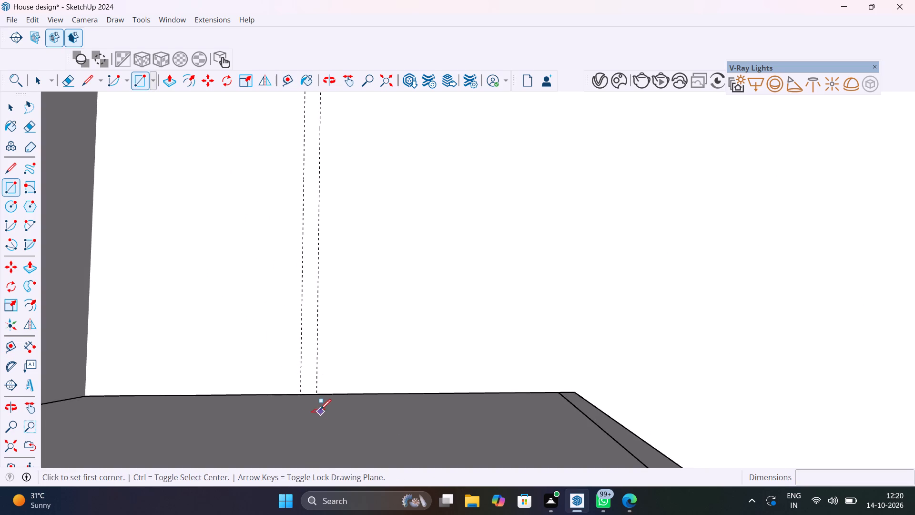
left_click(319, 393)
scroll(311, 332, "down", 9)
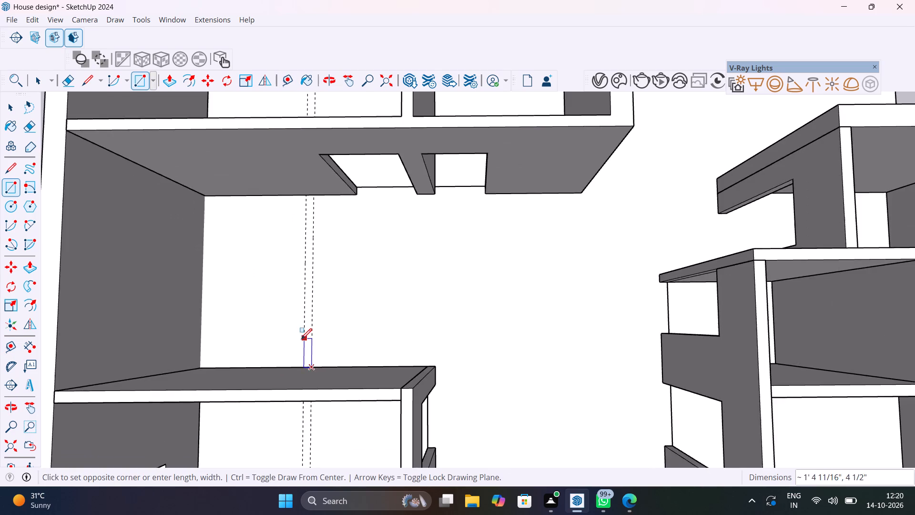
scroll(301, 339, "down", 4)
scroll(299, 246, "up", 11)
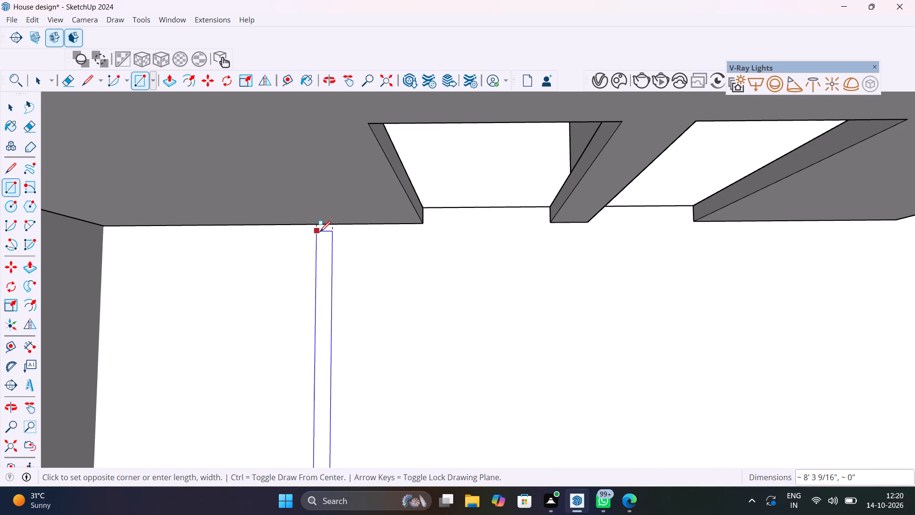
left_click(318, 227)
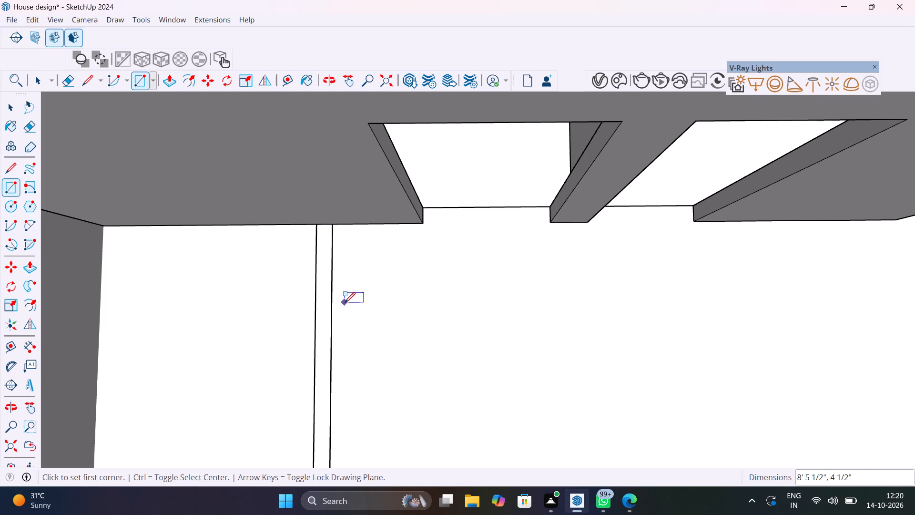
Make the narrow floor rectangle, with its edges, a group.
key("space")
double_click(326, 309)
right_click(326, 309)
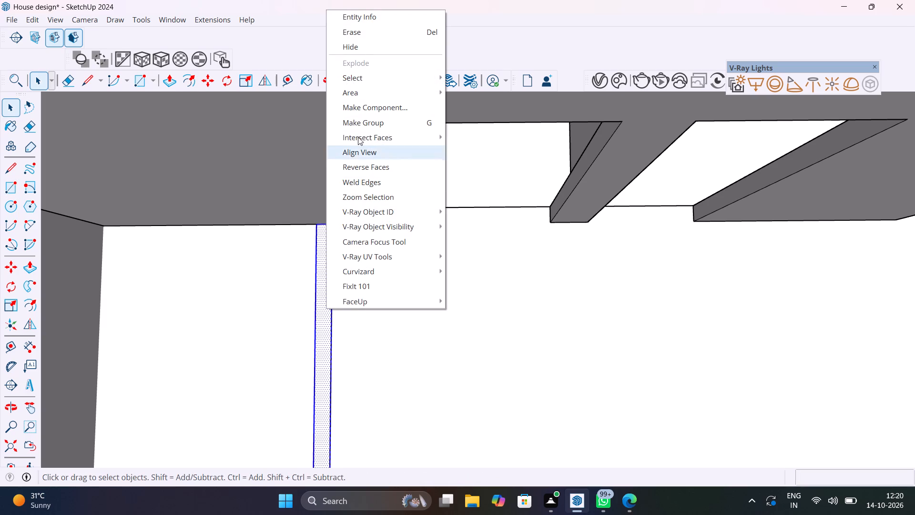
left_click(367, 122)
Open the narrow rectangle's group for editing and push/pull its face up 8' to form a wall across the stair area.
double_click(327, 269)
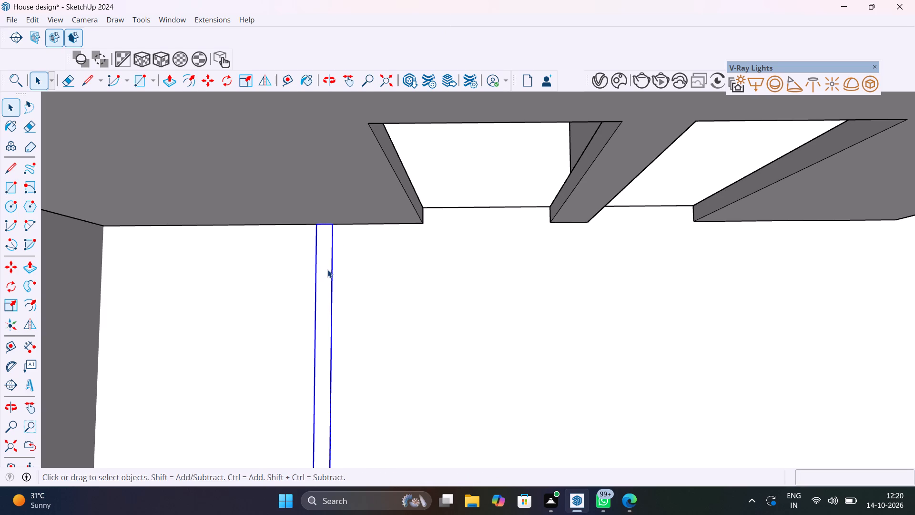
key("p")
left_click(325, 269)
scroll(325, 248, "down", 8)
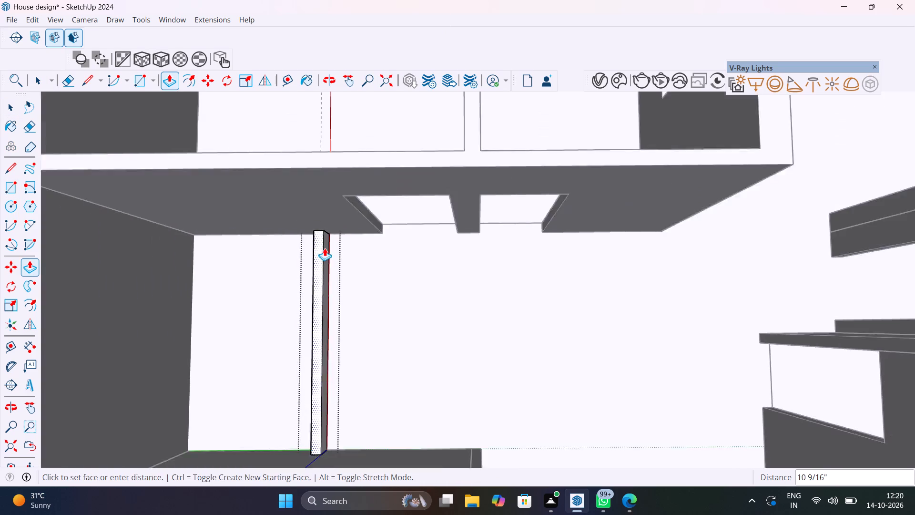
scroll(325, 248, "down", 6)
middle_click_drag(324, 272, 26, 195)
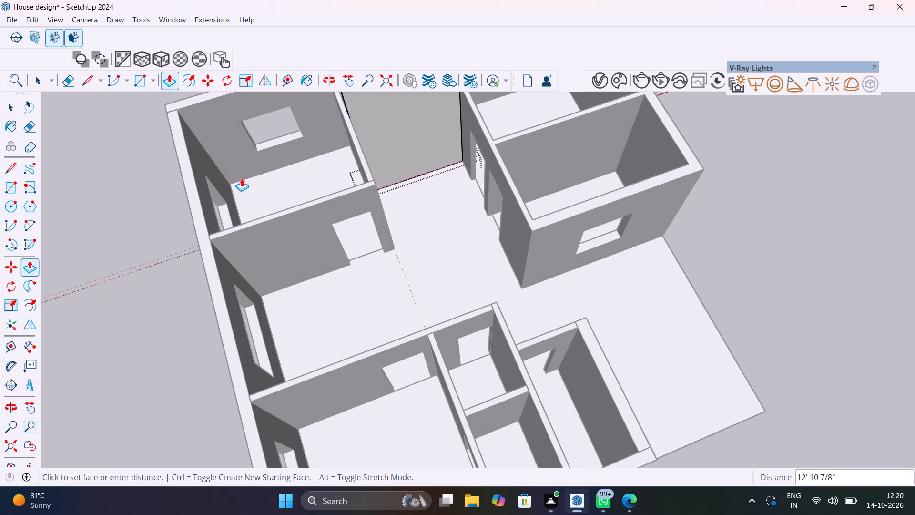
scroll(243, 181, "up", 5)
middle_click_drag(363, 181, 196, 310, "shift")
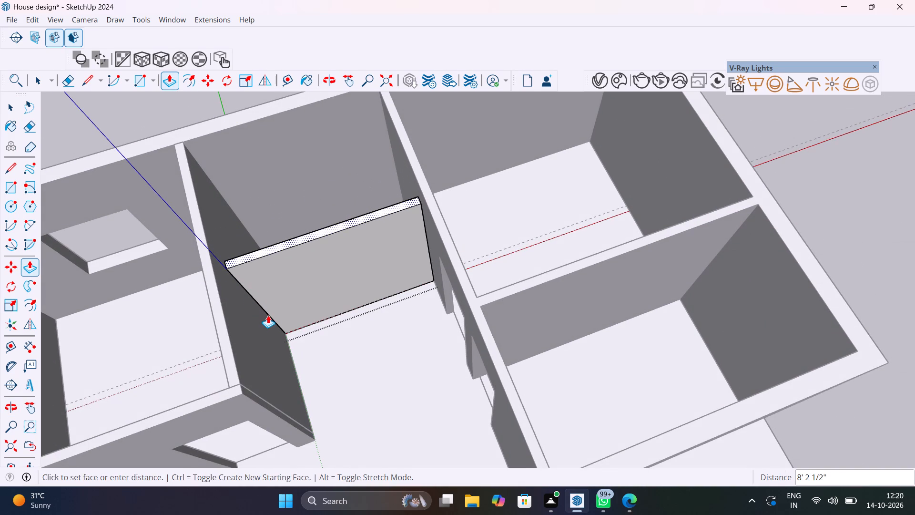
type("8'")
key("Return")
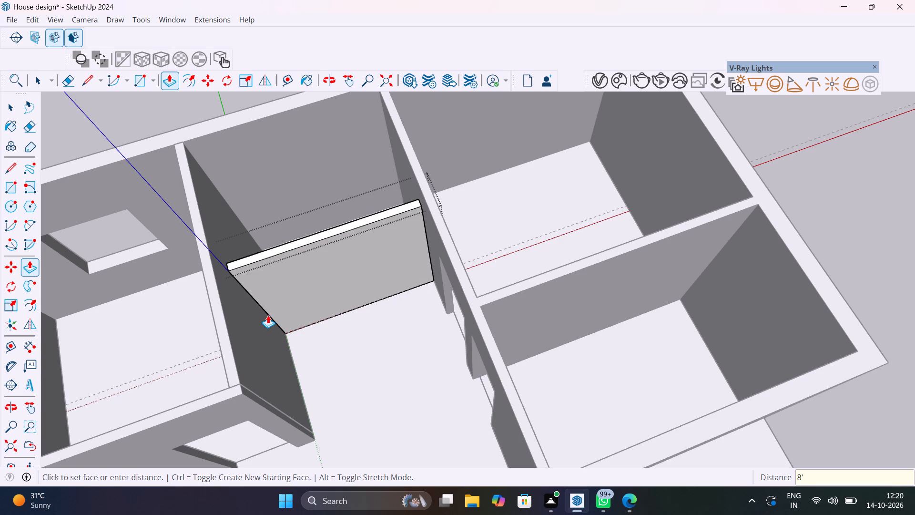
Close the wall group after finishing its 8' extrusion.
key("space")
scroll(267, 314, "down", 10)
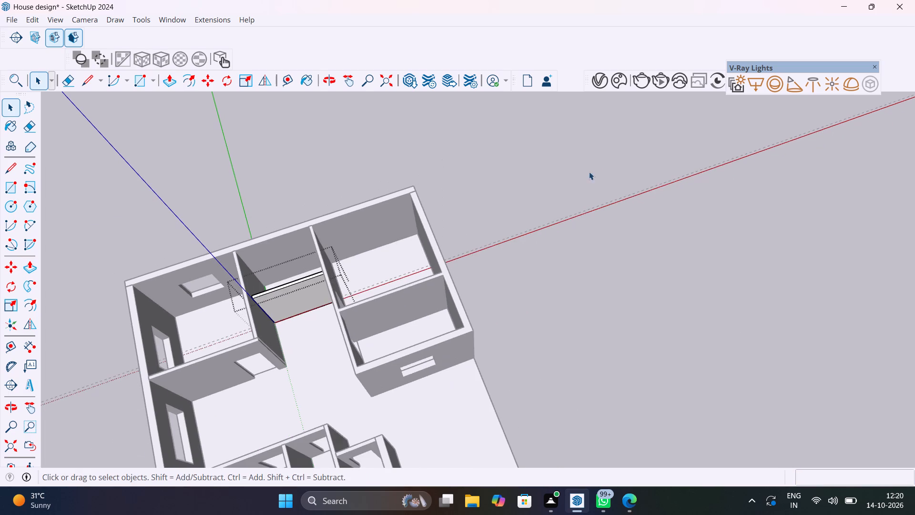
left_click(597, 164)
Place floor guides in the enclosed space, one 3'6" from the side wall shared with the windowed room and another 4" beyond it.
scroll(306, 299, "up", 9)
middle_click_drag(313, 304, 317, 274)
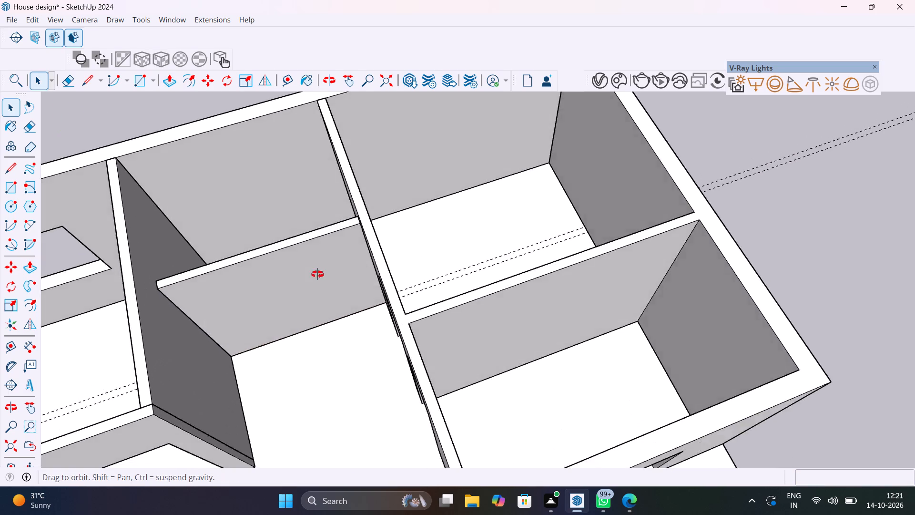
middle_click_drag(317, 274, 300, 169)
scroll(300, 169, "up", 1)
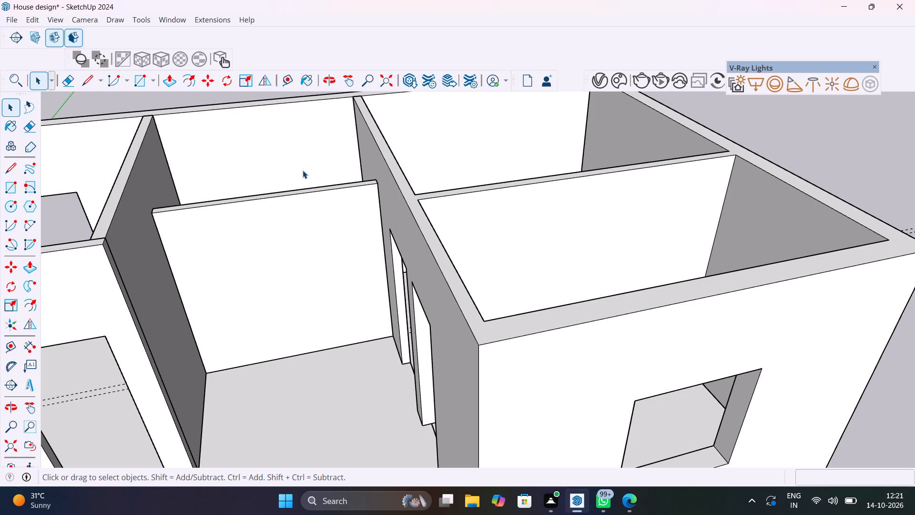
middle_click_drag(317, 174, 313, 343)
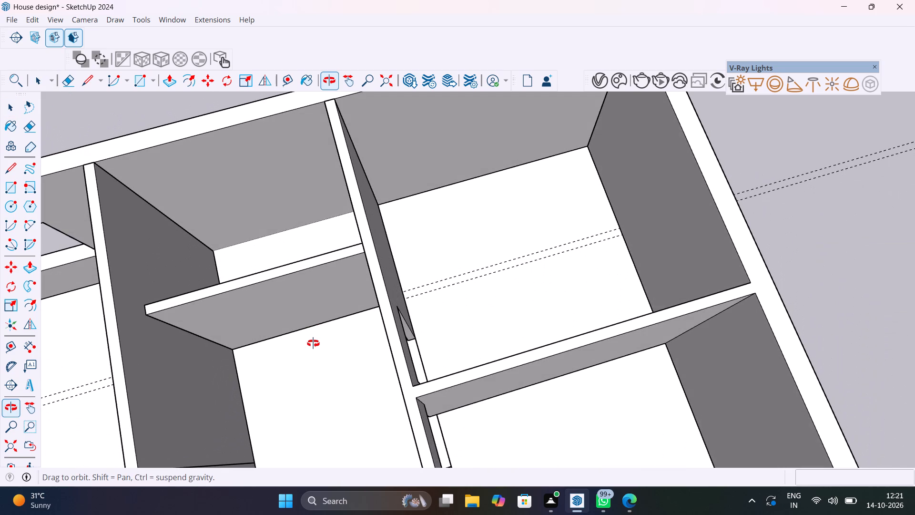
middle_click_drag(313, 343, 489, 276)
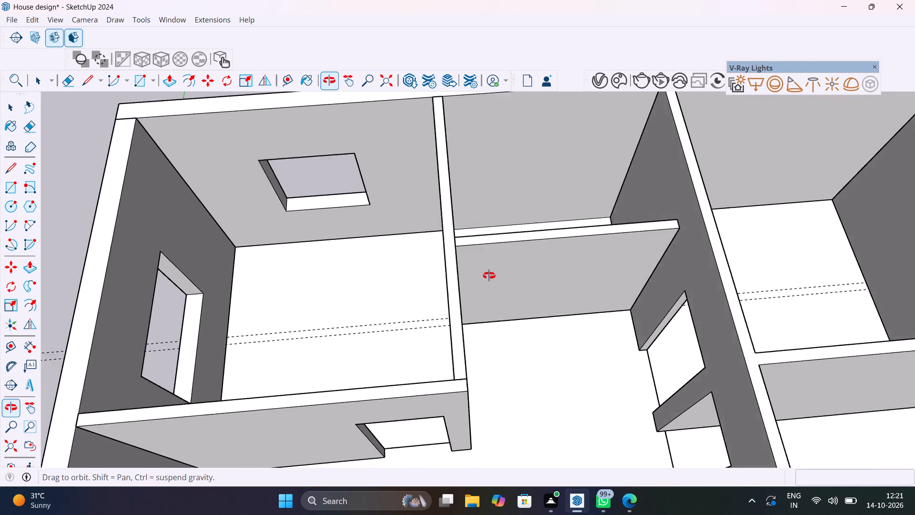
middle_click_drag(489, 276, 447, 369)
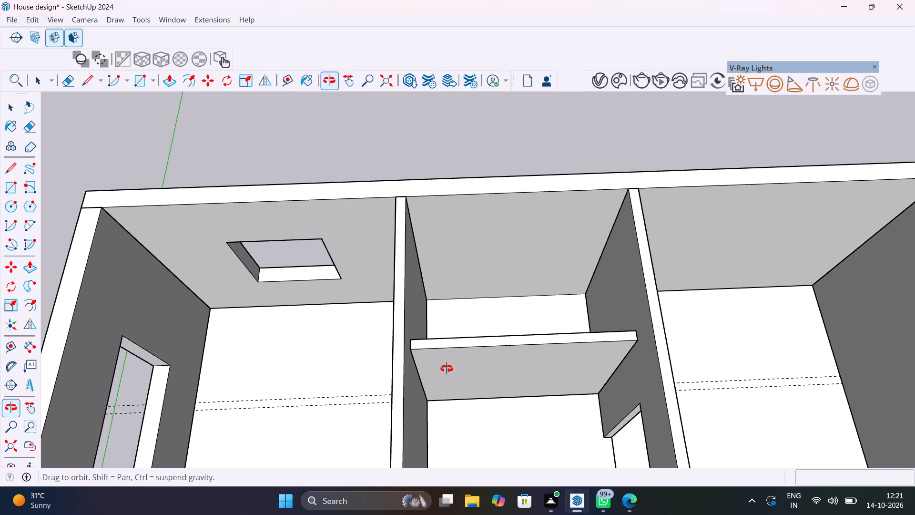
middle_click_drag(447, 369, 444, 418)
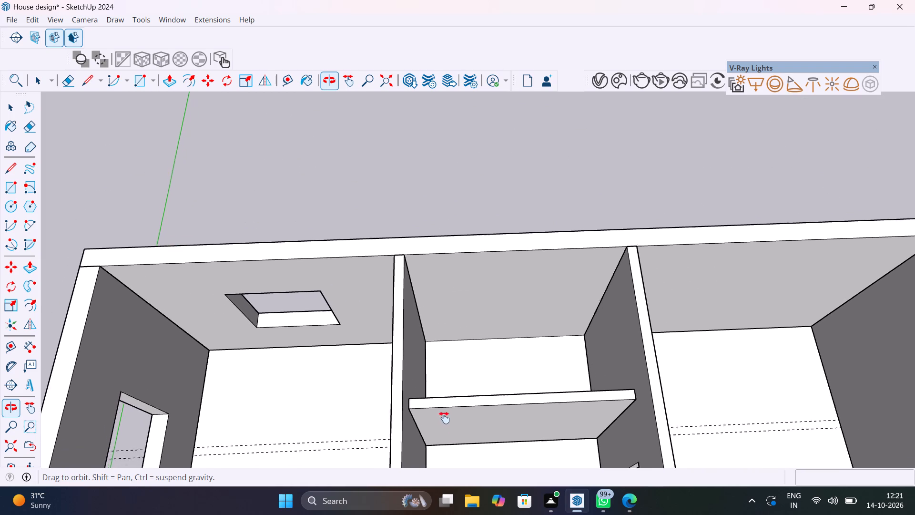
middle_click_drag(444, 418, 392, 394)
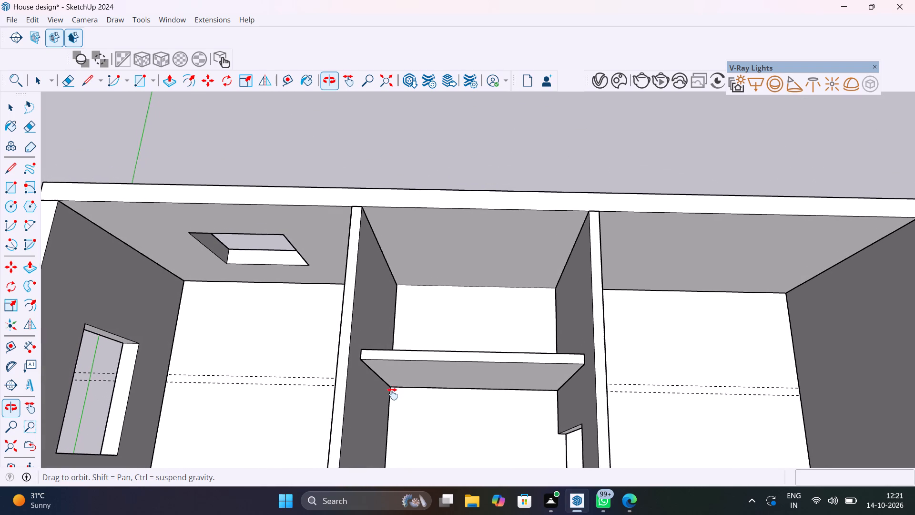
middle_click_drag(392, 394, 412, 407)
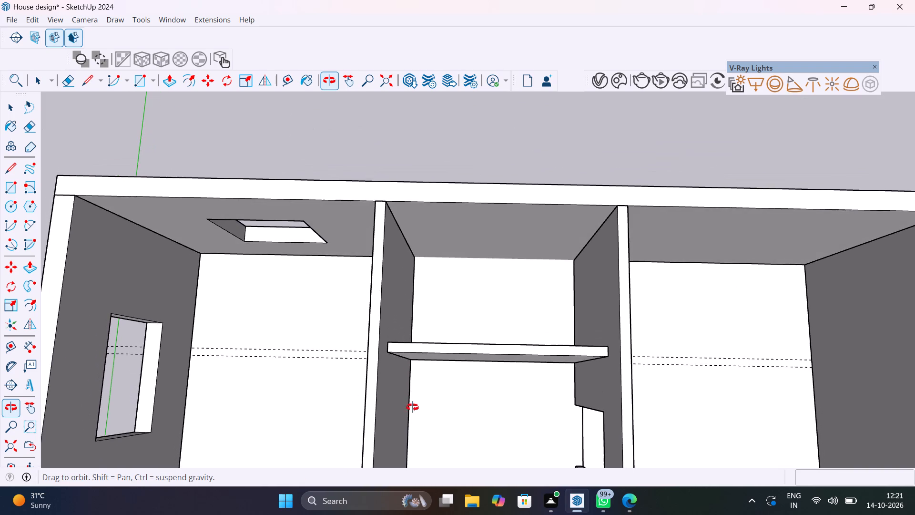
middle_click_drag(412, 407, 416, 408)
scroll(585, 298, "up", 5)
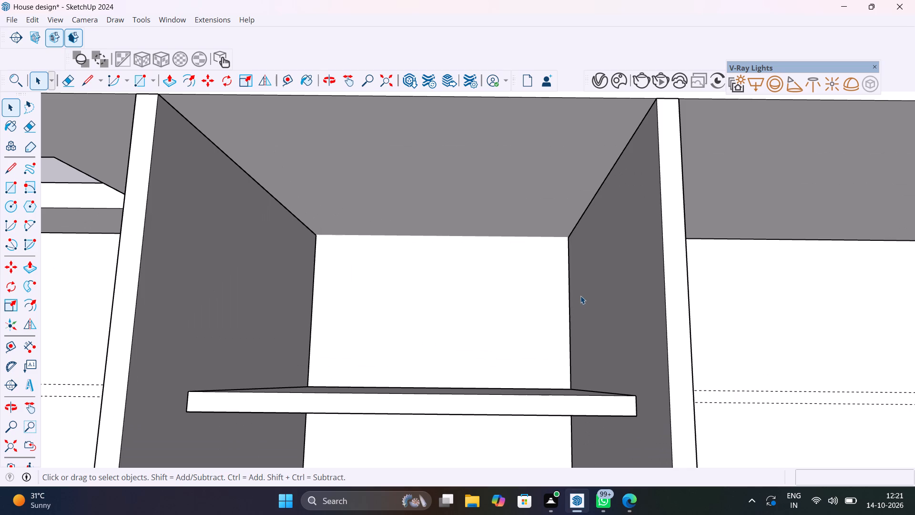
key("t")
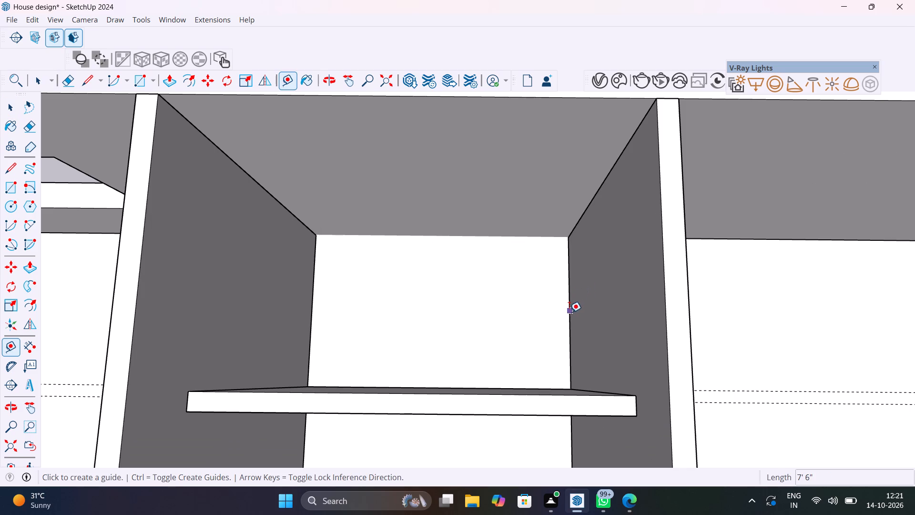
left_click(569, 312)
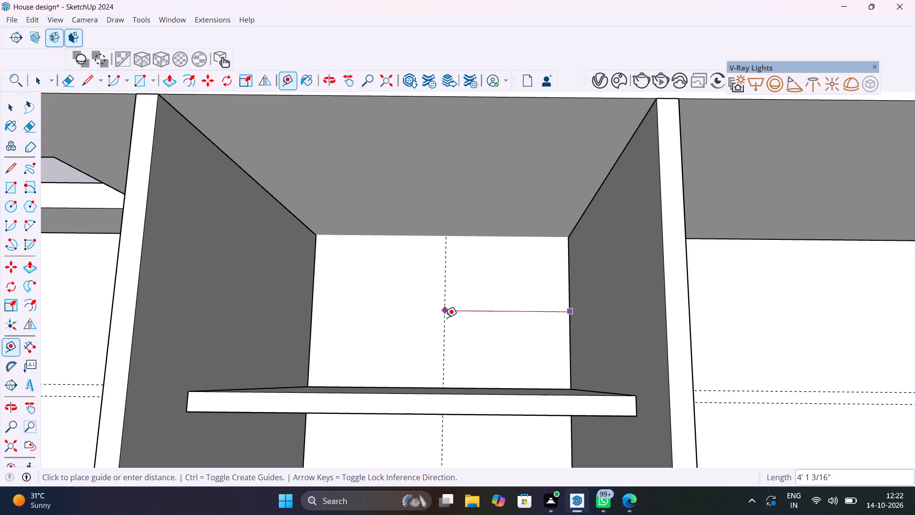
key("Escape")
left_click(313, 330)
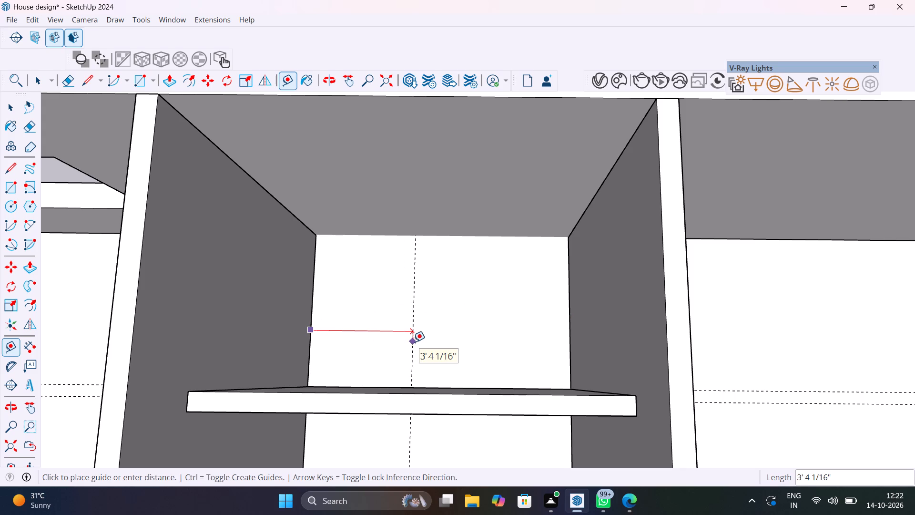
type("3'6\"")
key("Return")
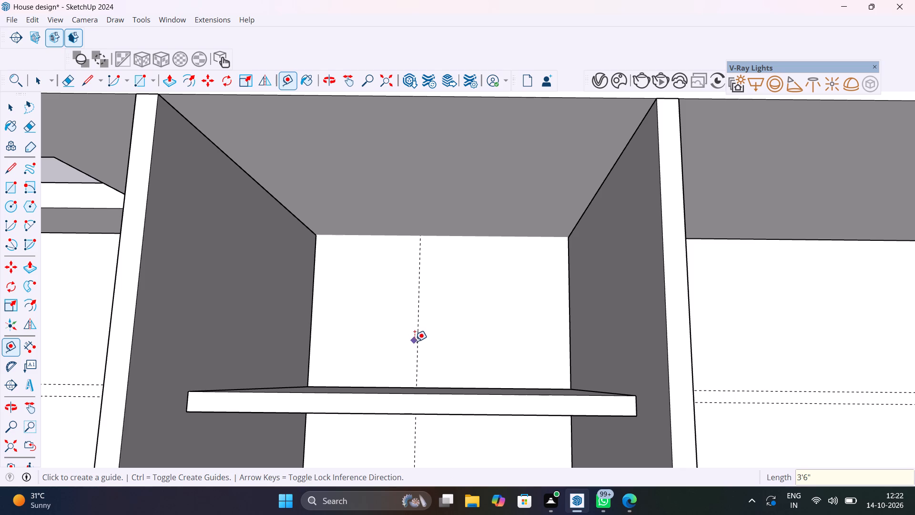
left_click(417, 340)
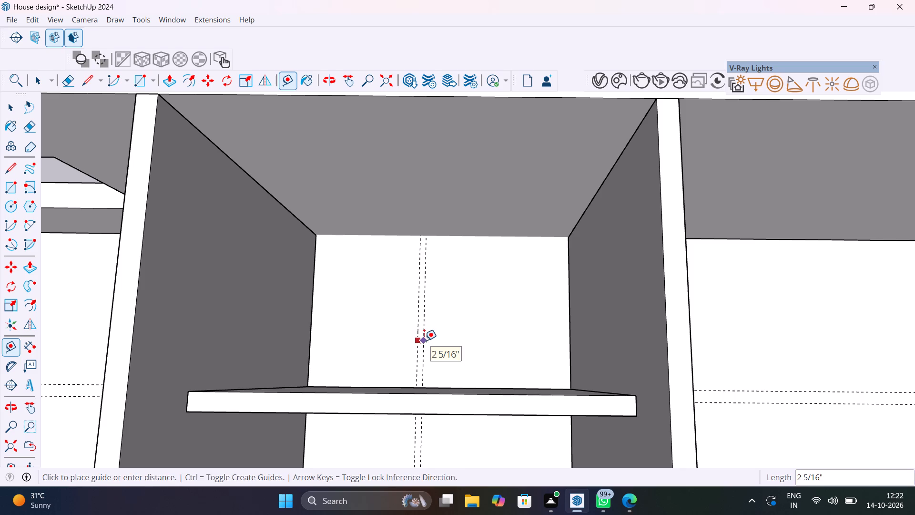
type("4..5\"")
key("Return")
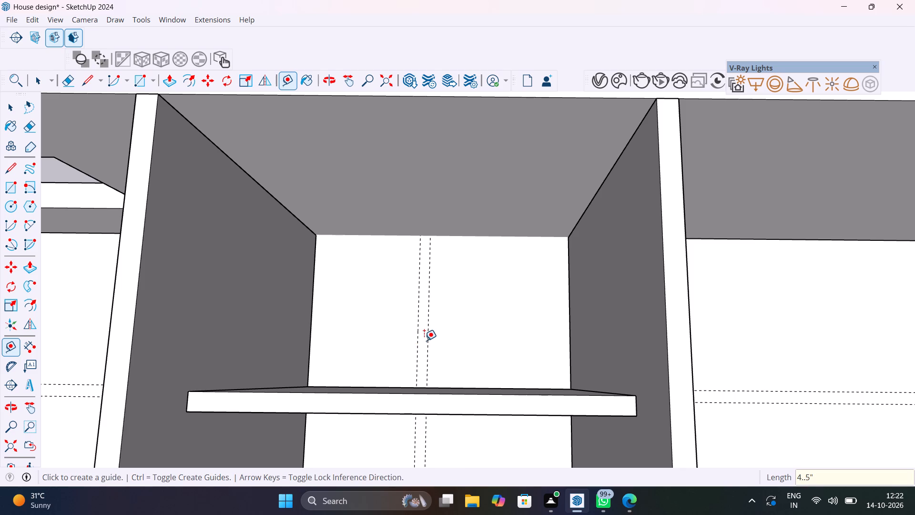
Draw a 4" by 5' rectangle on the floor between the two new guides, from the cross wall to the outer wall.
key("r")
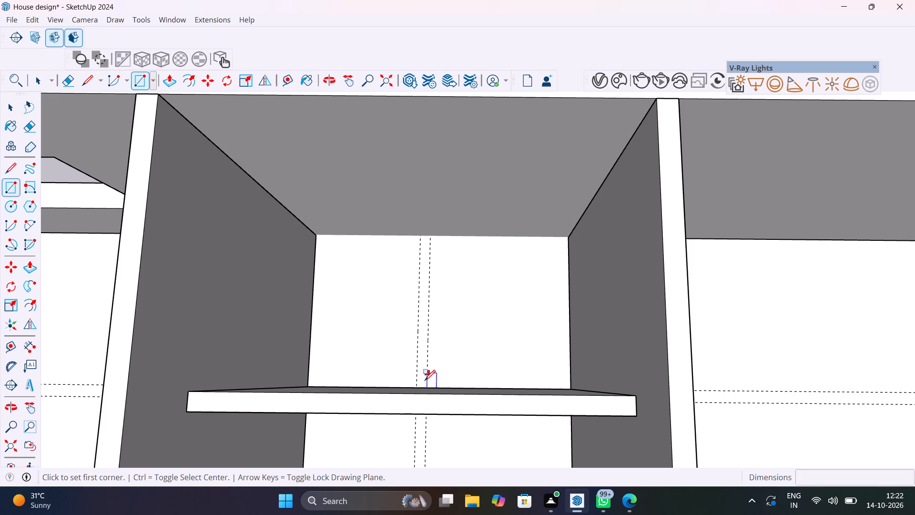
left_click(428, 386)
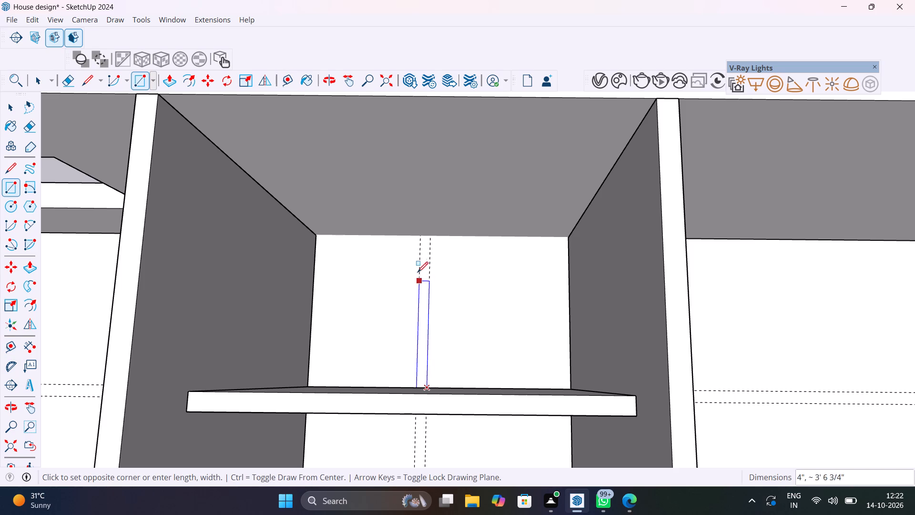
left_click(421, 237)
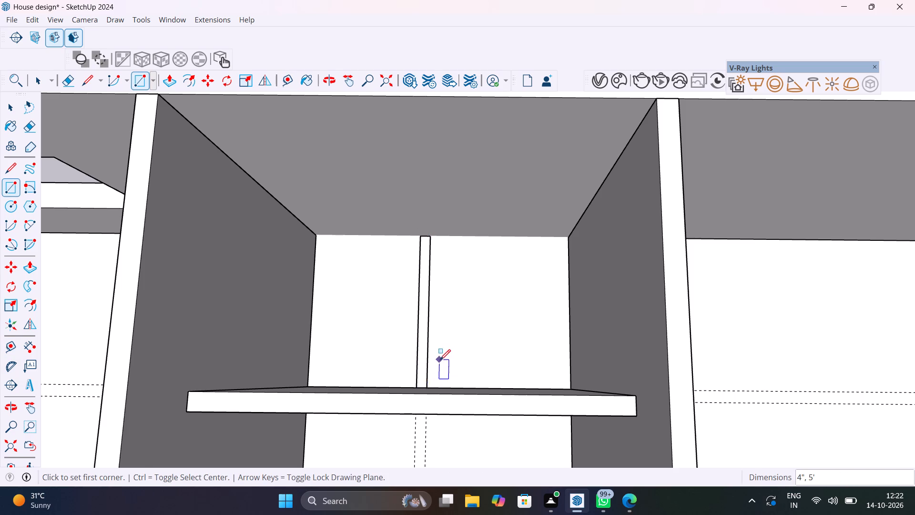
middle_click_drag(440, 354, 535, 296)
scroll(535, 296, "up", 1)
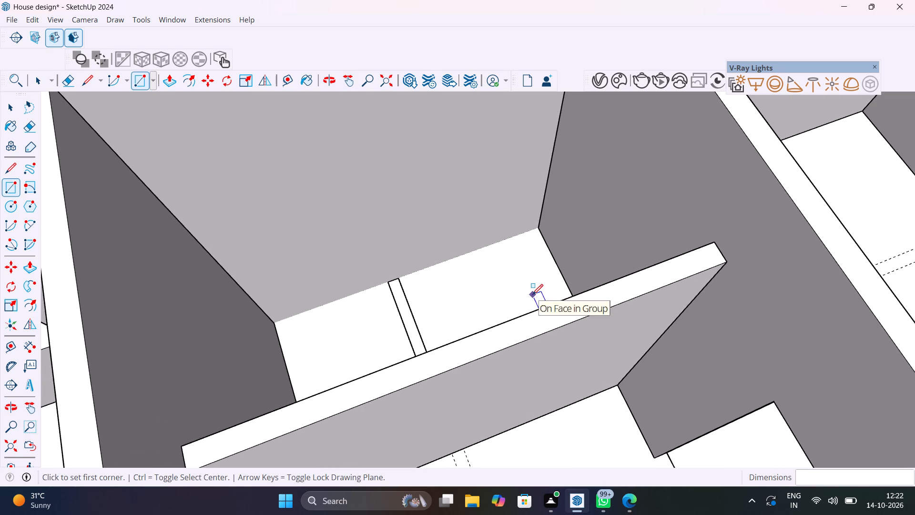
Open the cross wall's group and push its top face down 8' to the floor to remove the wall, then close the group.
key("space")
left_click(530, 329)
triple_click(530, 329)
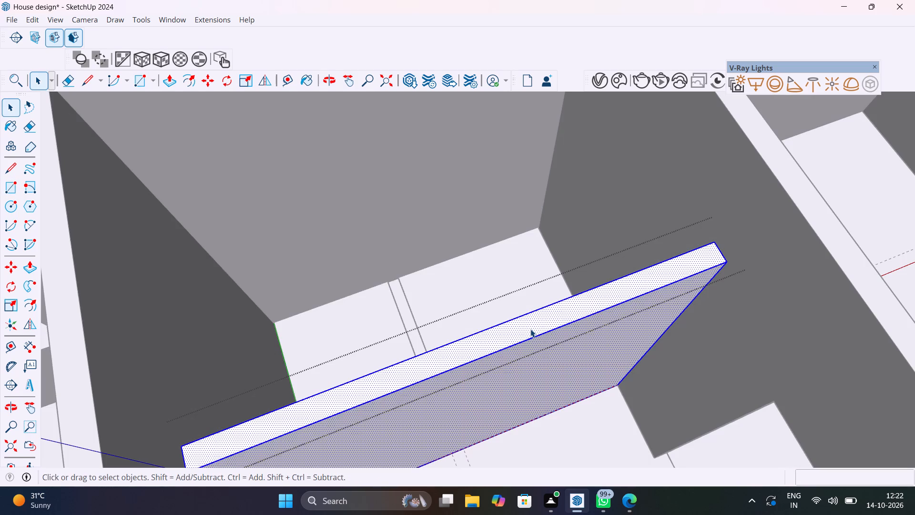
left_click(530, 329)
key("p")
left_click(530, 329)
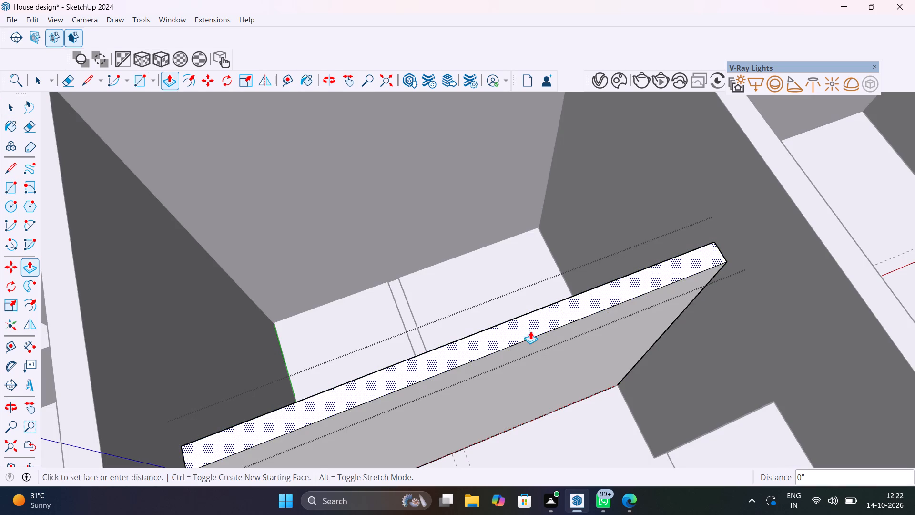
left_click(539, 420)
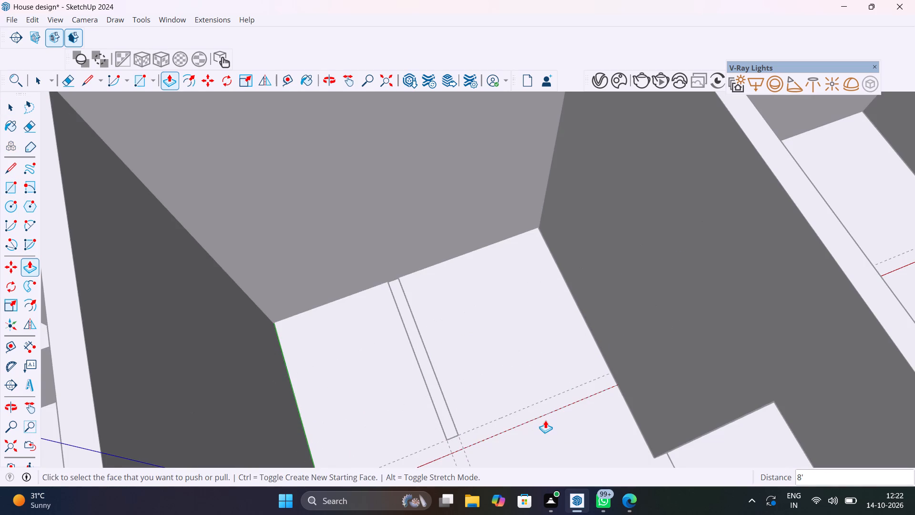
scroll(547, 420, "down", 7)
key("Escape")
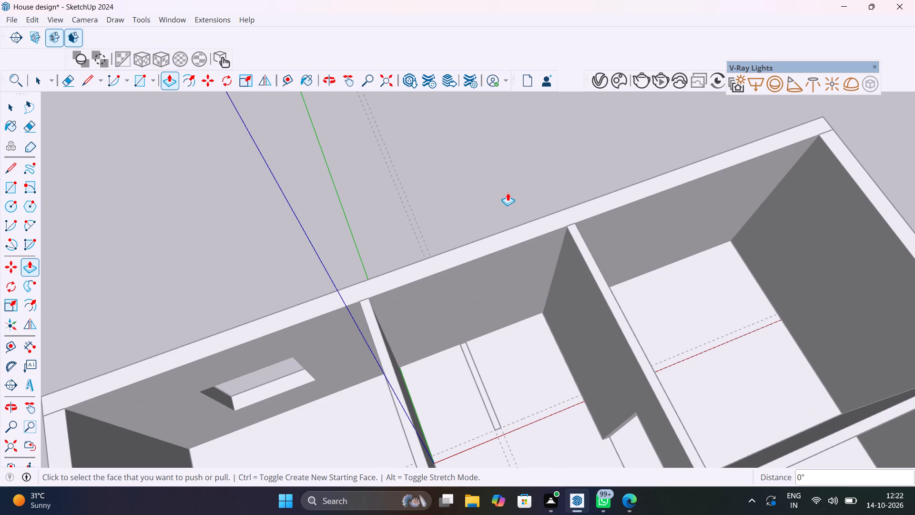
key("space")
left_click(508, 193)
Draw a floor rectangle about 4 3/4" by 4' 11 1/2" along the cross guides, from the far side wall to the first strip's end corner.
scroll(501, 413, "up", 6)
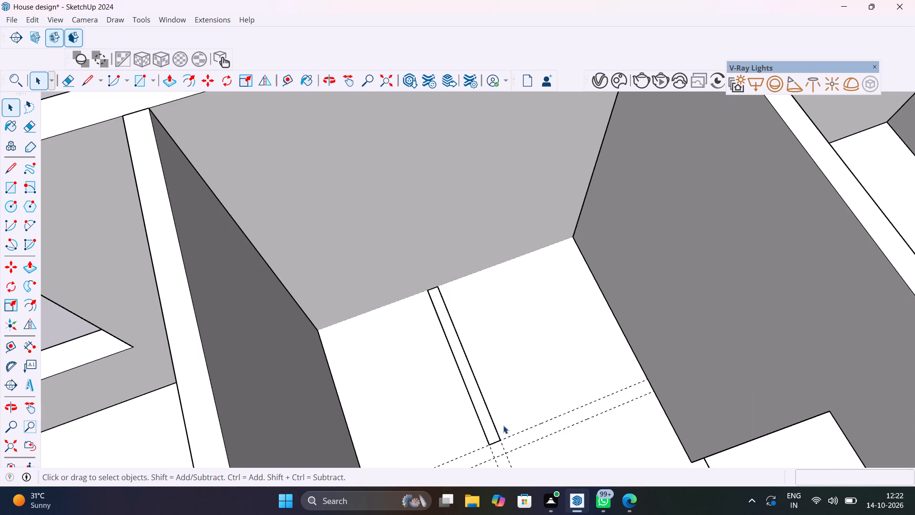
middle_click_drag(496, 421, 378, 335, "shift")
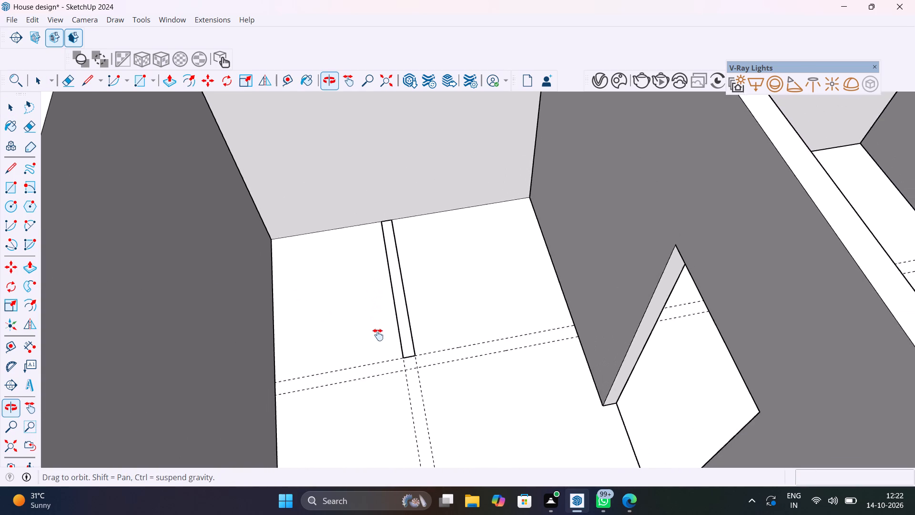
middle_click_drag(378, 335, 378, 339, "shift")
scroll(420, 391, "up", 6)
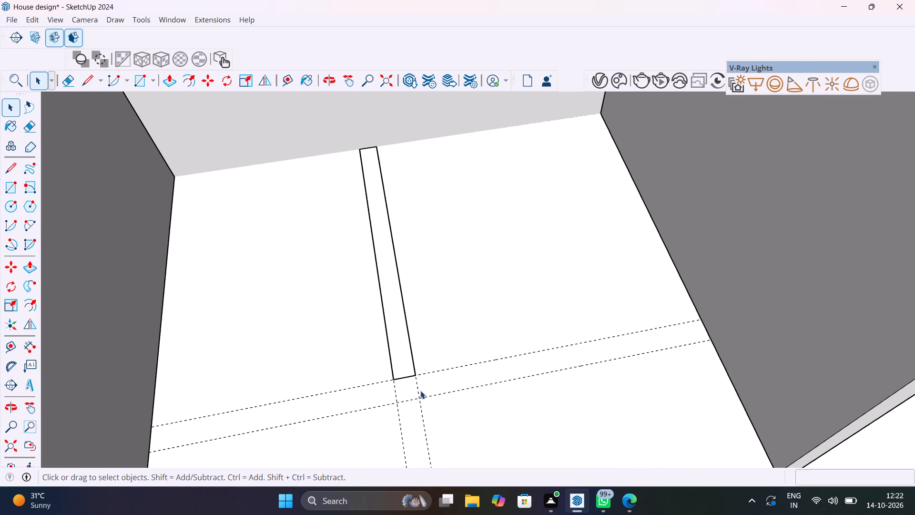
key("r")
left_click_drag(713, 340, 708, 333)
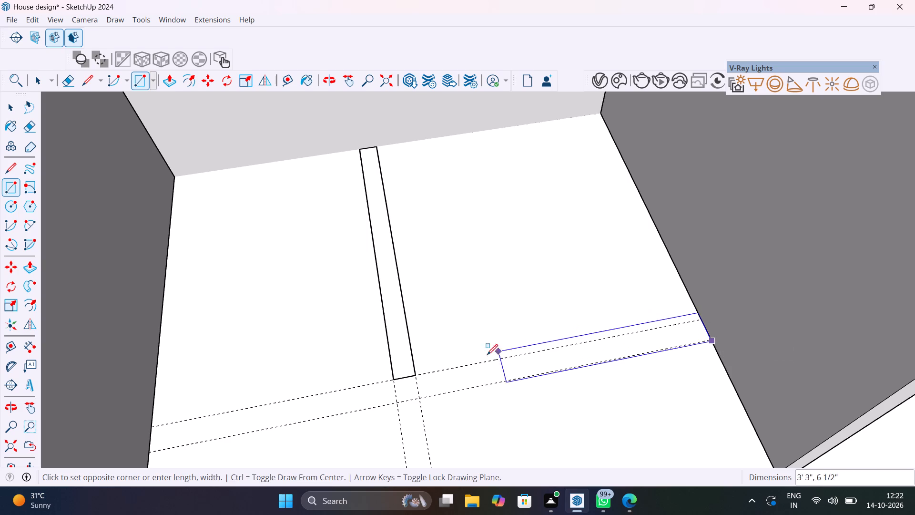
left_click(397, 379)
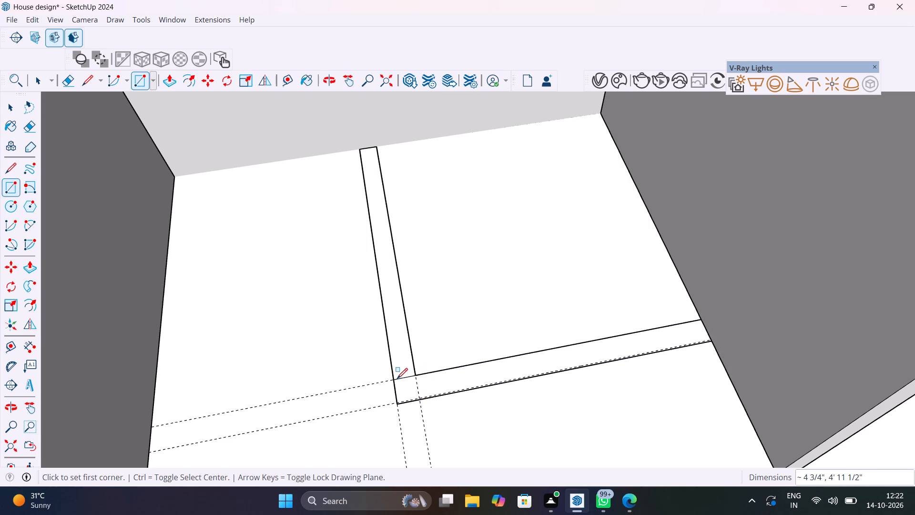
Erase the short edge dividing the two strips at their corner and the guide crossing that corner.
key("space")
scroll(406, 376, "up", 4)
key("e")
left_click_drag(402, 374, 404, 381)
left_click_drag(425, 395, 425, 396)
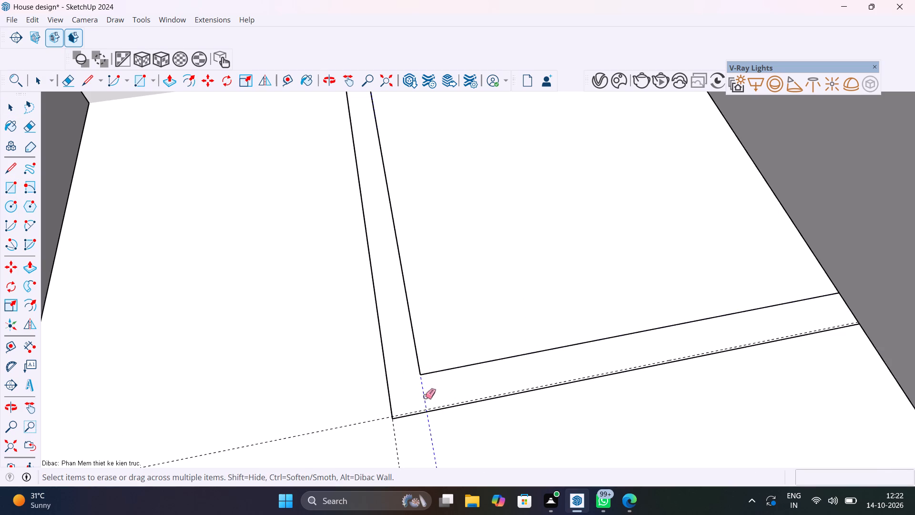
left_click_drag(425, 396, 420, 400)
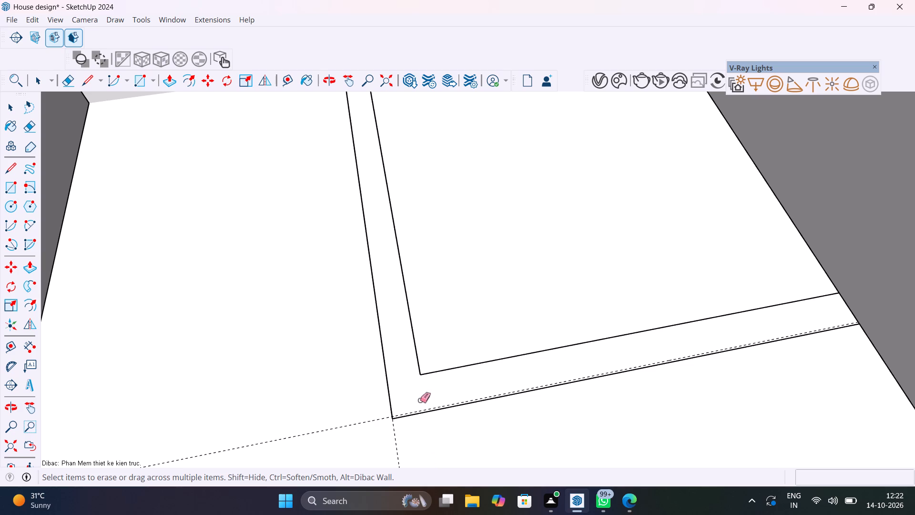
Delete the L-shaped outline's long outer edge that runs slightly off the cross guide.
key("space")
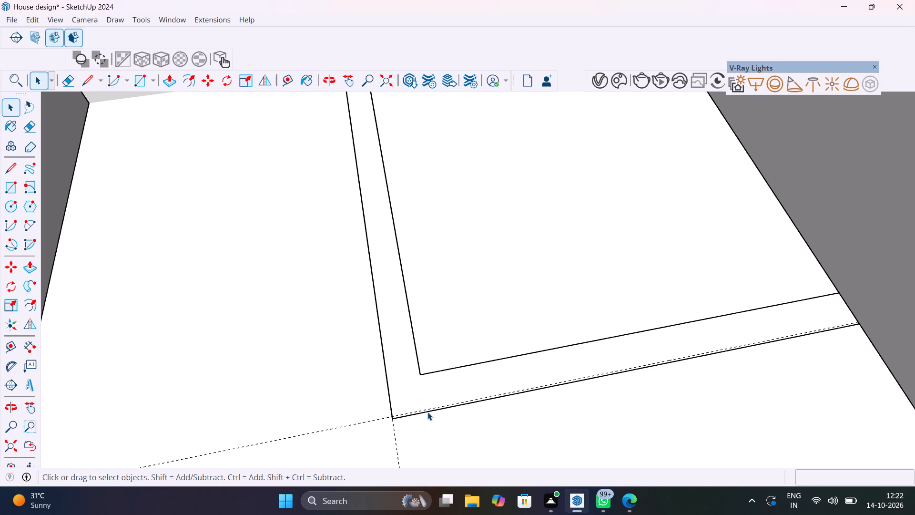
left_click(428, 411)
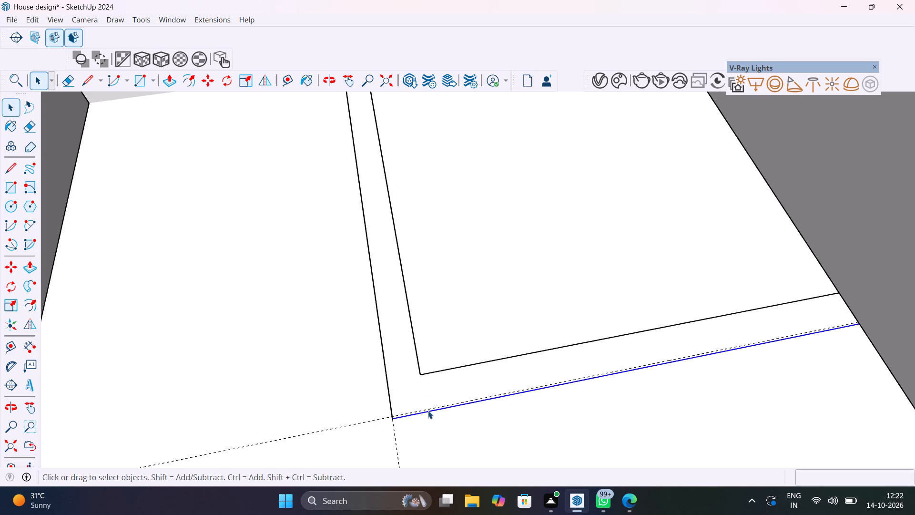
key("Delete")
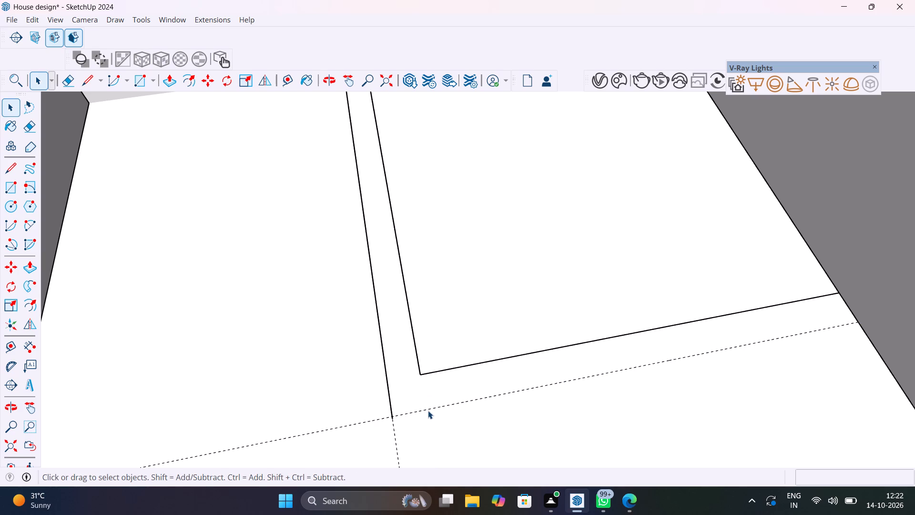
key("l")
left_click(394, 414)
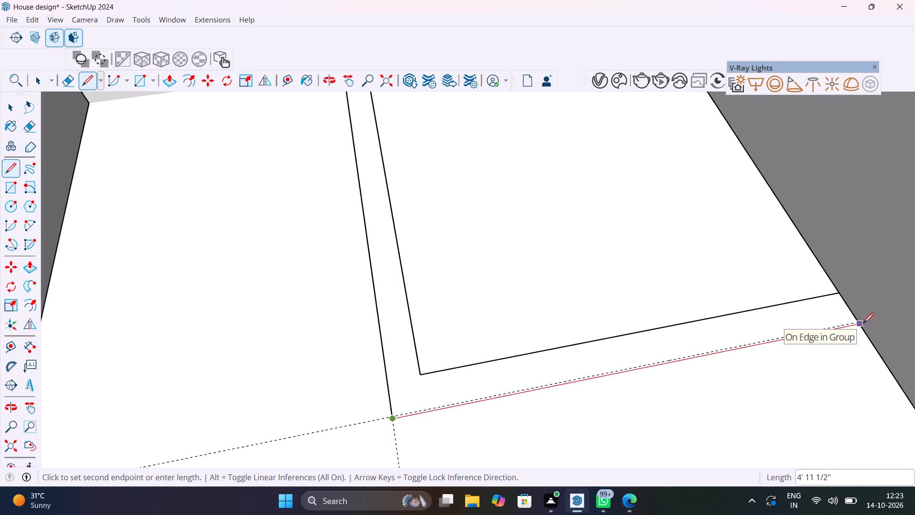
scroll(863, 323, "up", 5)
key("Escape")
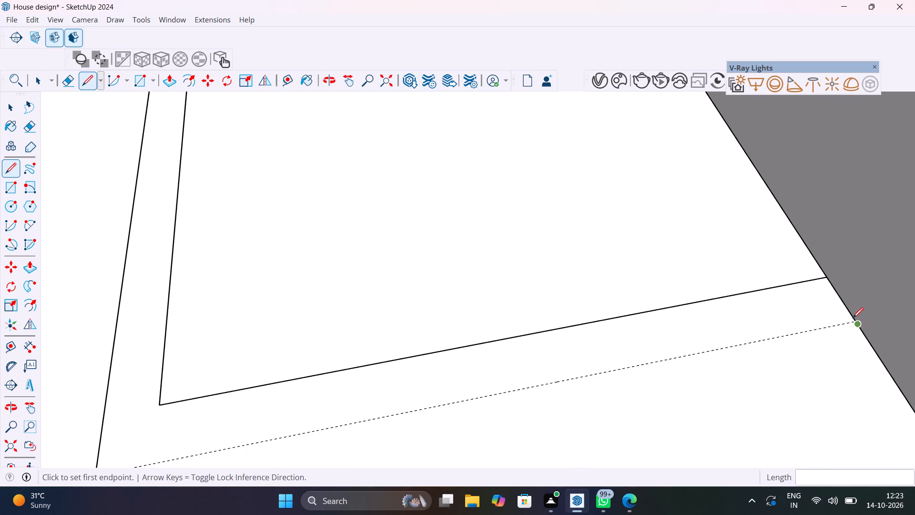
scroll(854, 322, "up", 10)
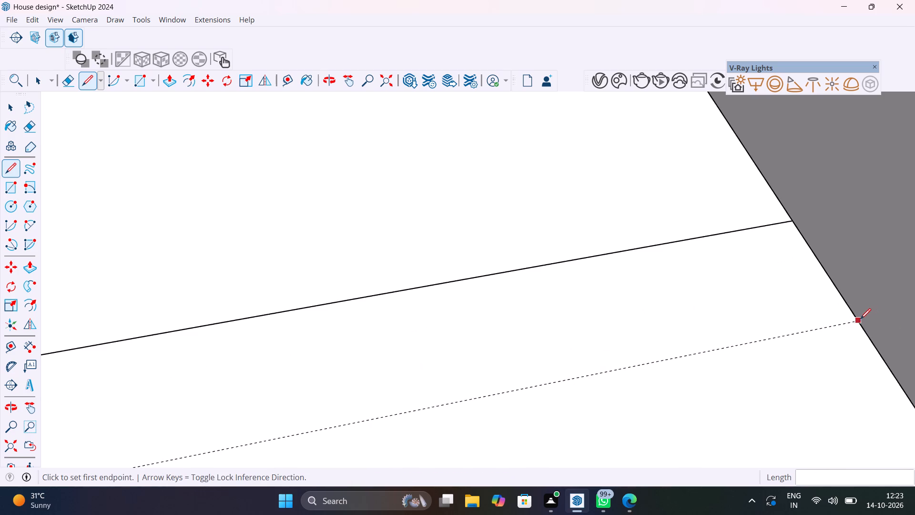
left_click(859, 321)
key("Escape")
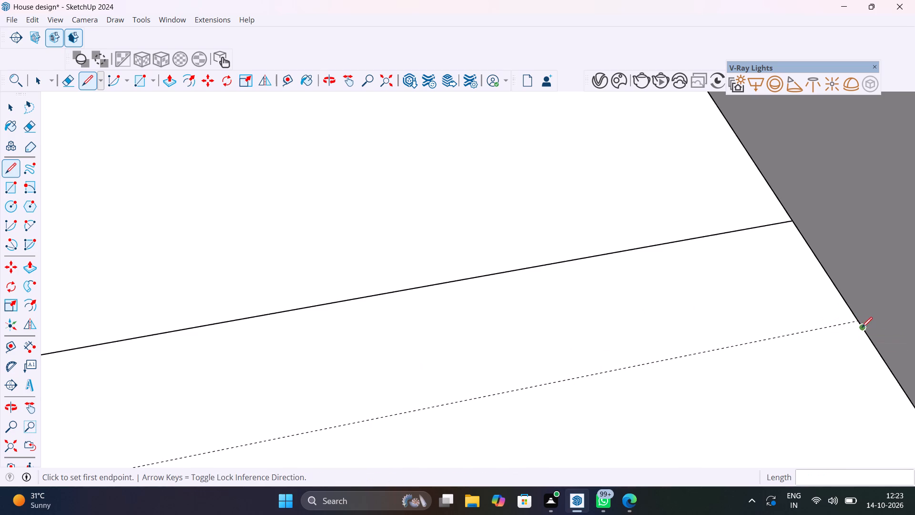
Draw a 4' 11 1/2" line along the cross guide from the side wall to the L-shaped outline's outer corner.
left_click(859, 320)
scroll(779, 334, "down", 11)
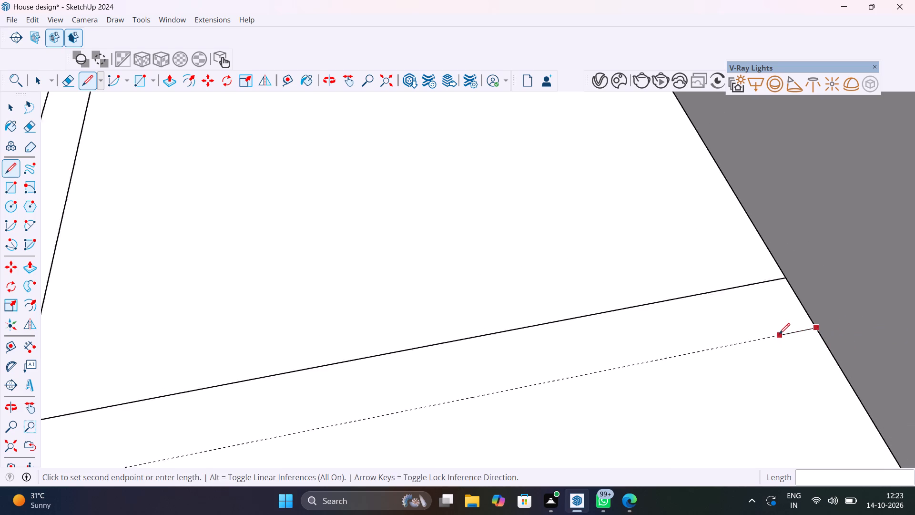
scroll(779, 334, "down", 10)
scroll(503, 390, "up", 10)
left_click(510, 390)
Group the closed L-shaped floor face together with its bounding edges.
scroll(528, 394, "down", 4)
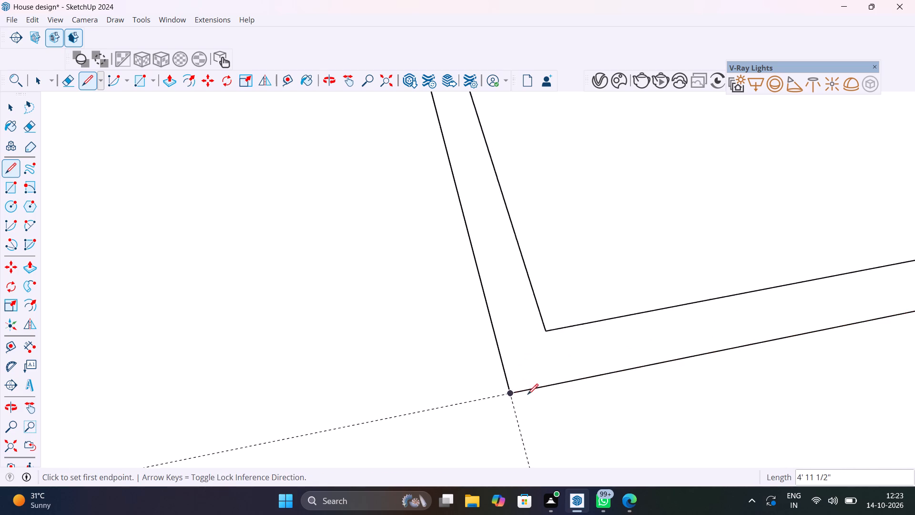
scroll(528, 394, "down", 4)
key("space")
double_click(529, 378)
right_click(530, 378)
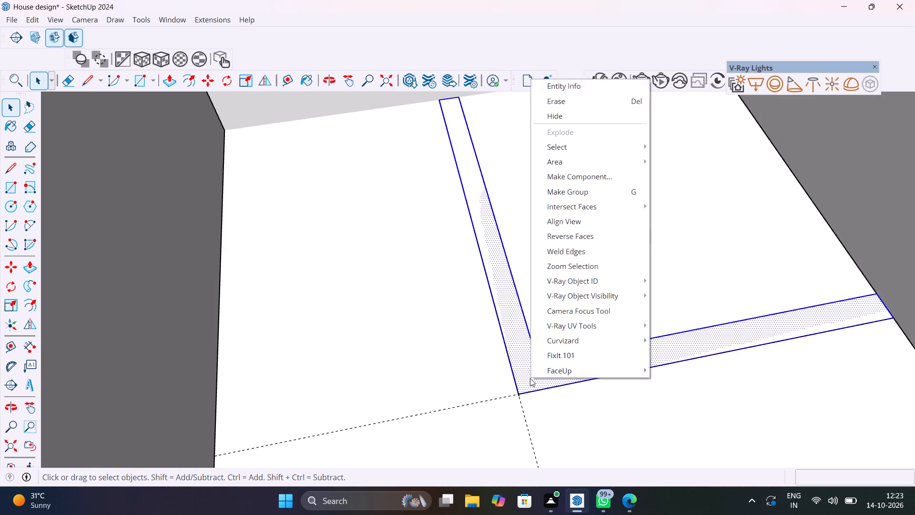
left_click(591, 191)
Open the L-shaped outline's group, push/pull its face up 8' to form the partition walls, and close the group.
double_click(536, 378)
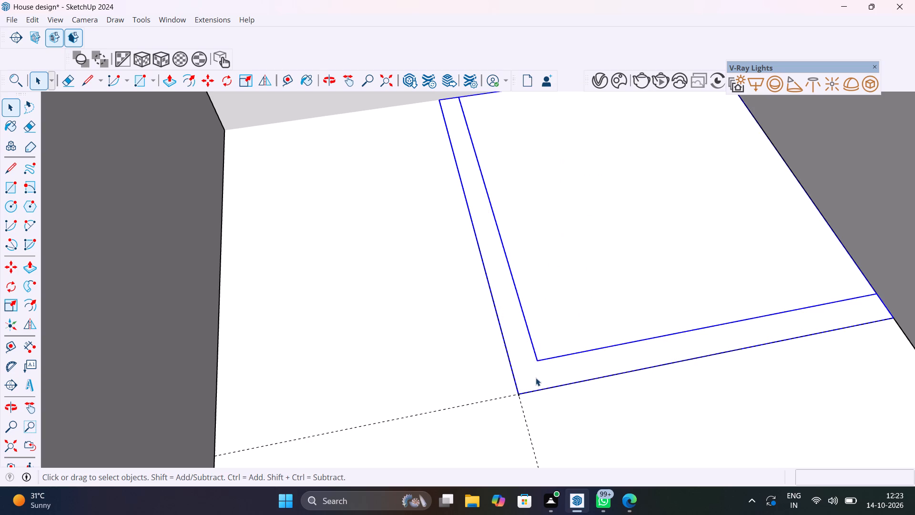
scroll(533, 374, "down", 2)
key("p")
left_click(532, 371)
scroll(514, 299, "down", 4)
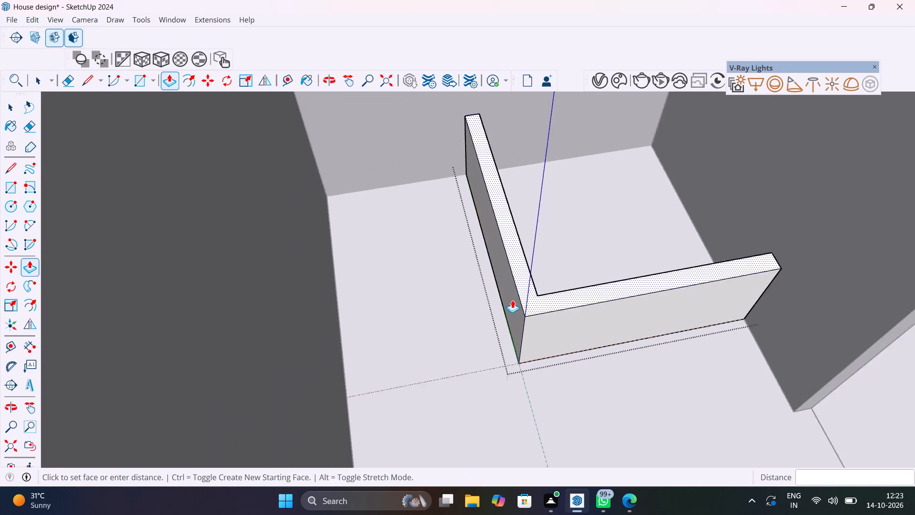
scroll(512, 300, "down", 10)
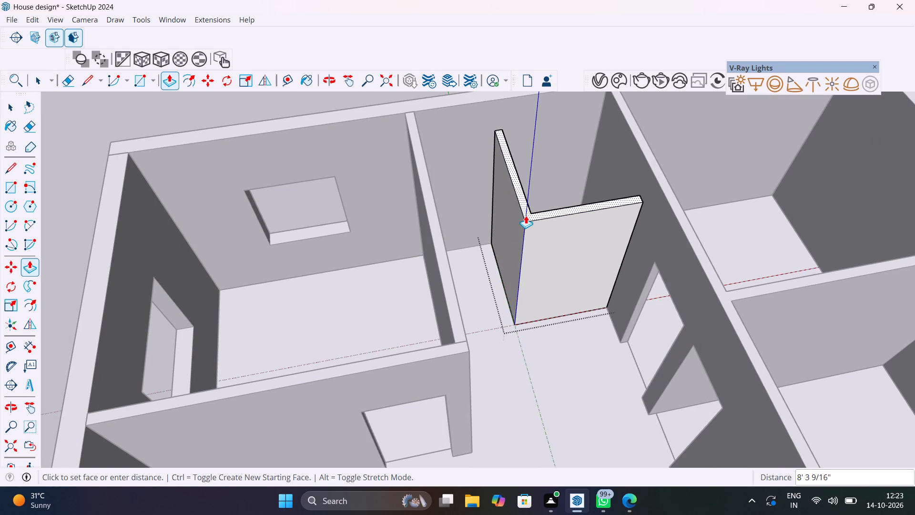
type("8'")
key("Return")
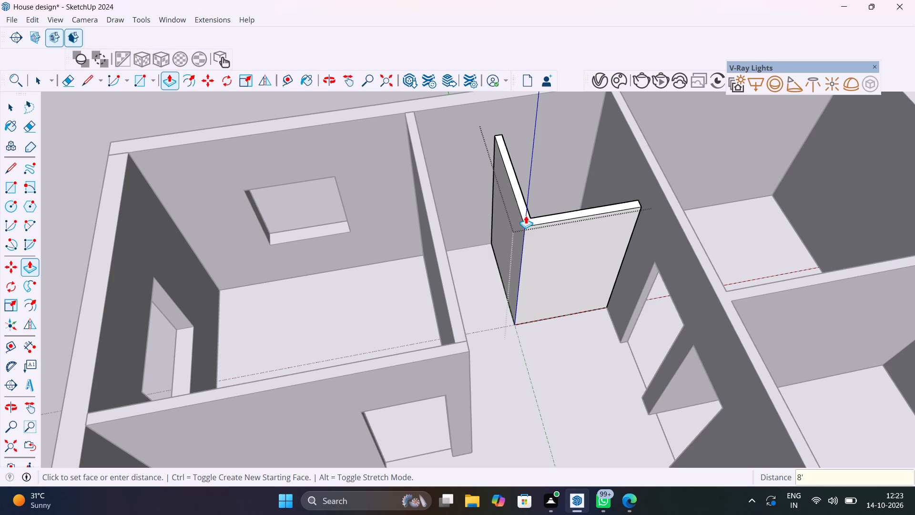
key("space")
scroll(529, 225, "down", 6)
left_click(854, 162)
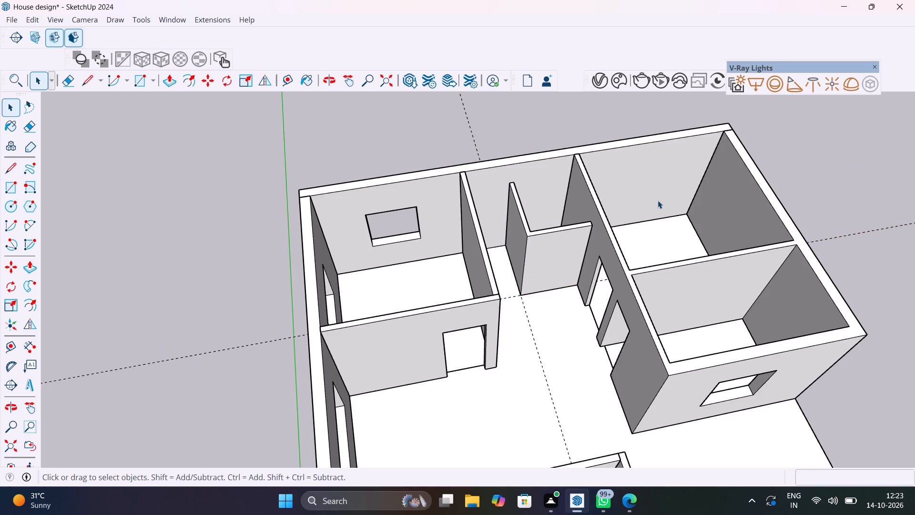
Examine the L-shaped partition and the passage around it from several angles.
middle_click_drag(592, 249, 515, 169)
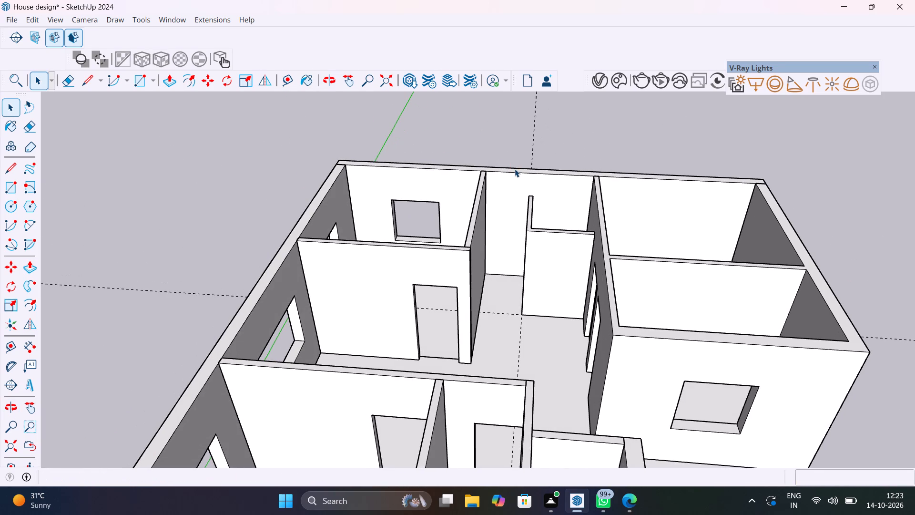
middle_click_drag(620, 226, 828, 210)
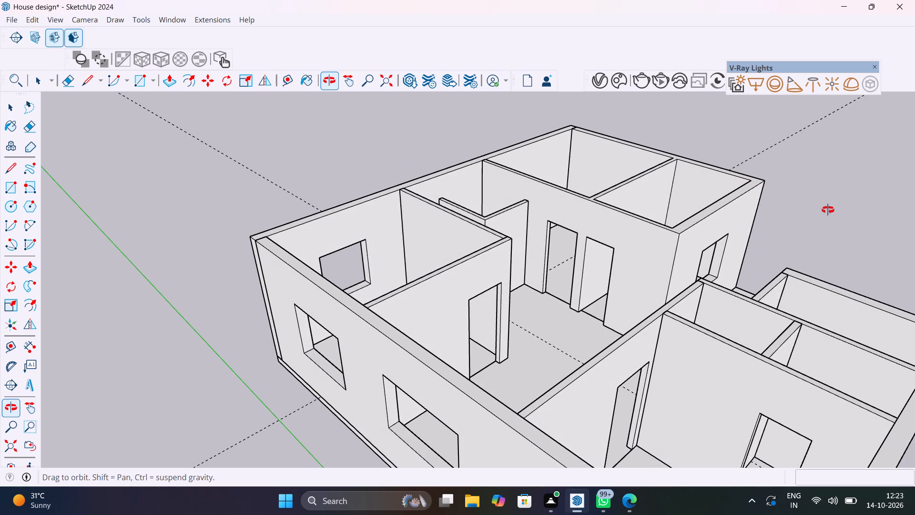
middle_click_drag(828, 210, 629, 208)
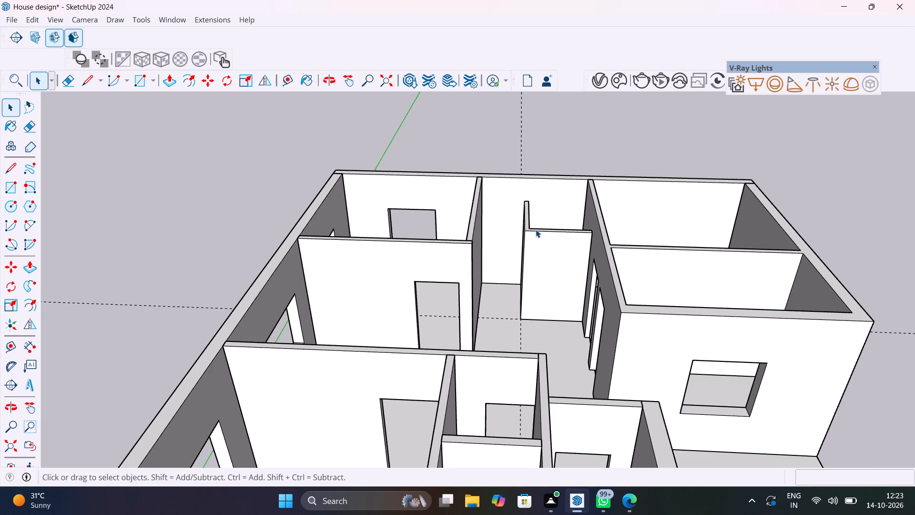
scroll(514, 233, "up", 8)
middle_click_drag(525, 248, 673, 331)
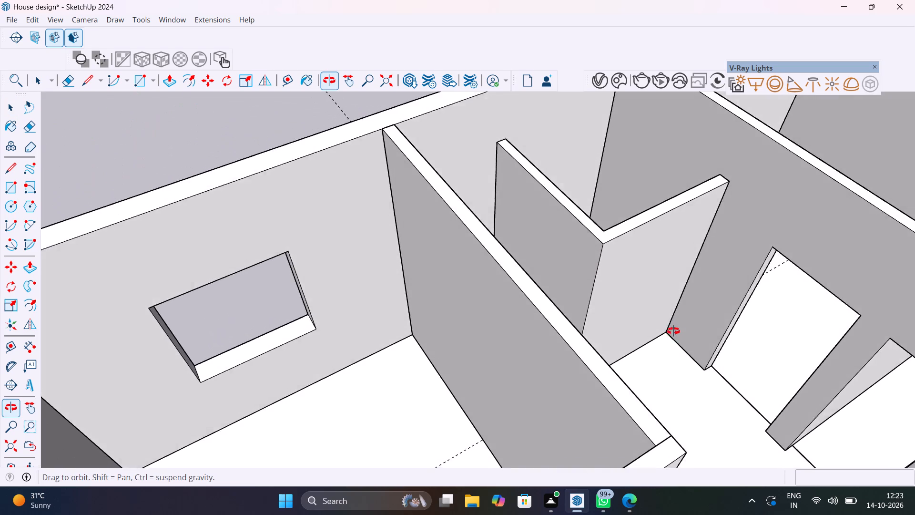
middle_click_drag(673, 331, 665, 432)
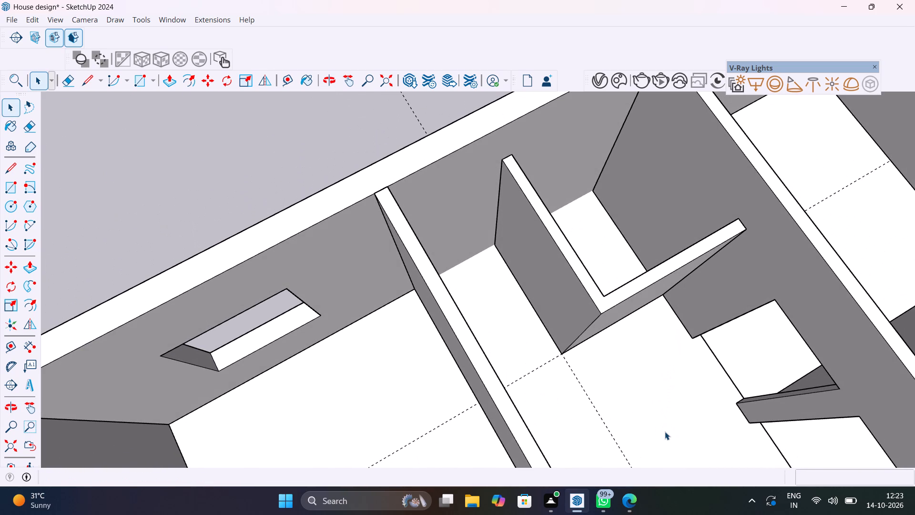
middle_click_drag(620, 340, 468, 189)
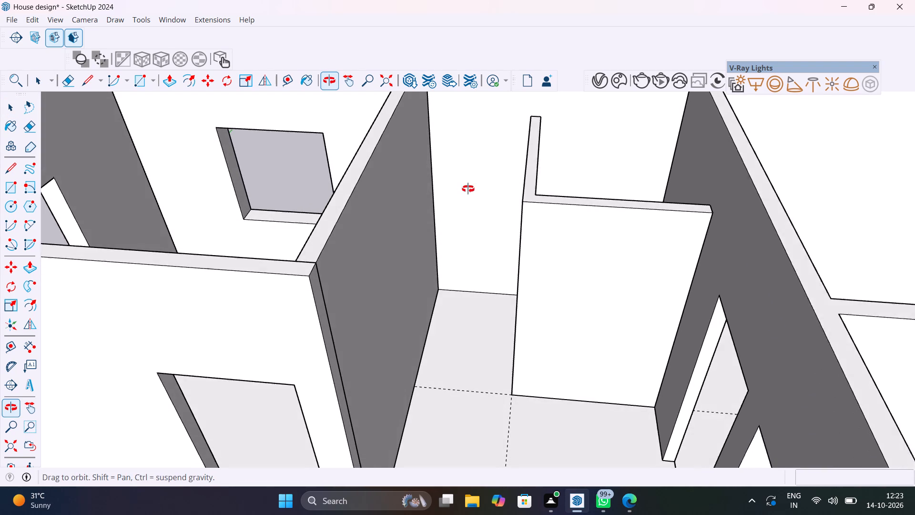
middle_click_drag(468, 189, 469, 186)
scroll(474, 287, "down", 6)
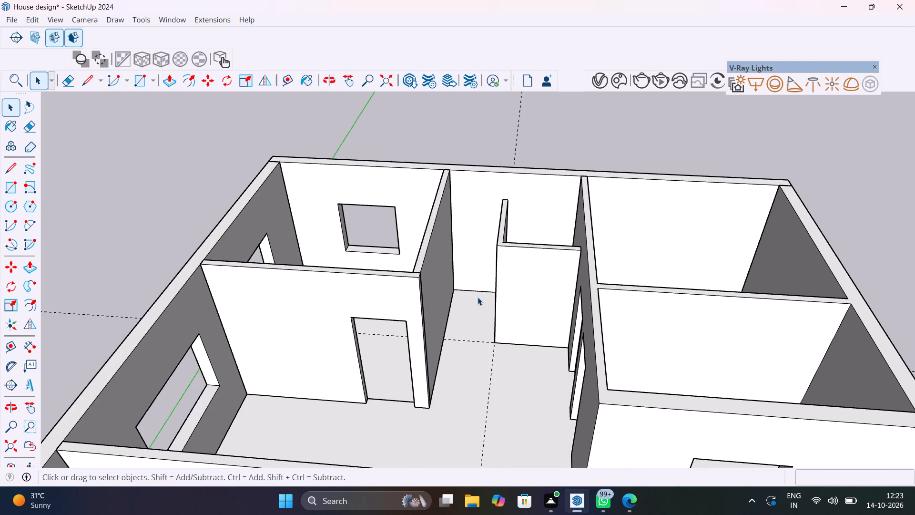
scroll(541, 265, "up", 4)
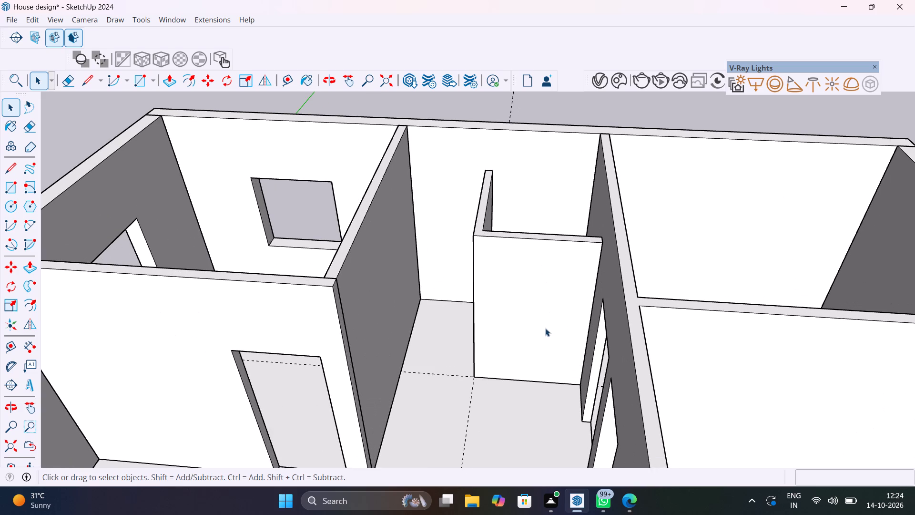
Open the partition's group and place vertical guides on its front face, 6" from the side-wall edge and 2' beyond that.
left_click(581, 311)
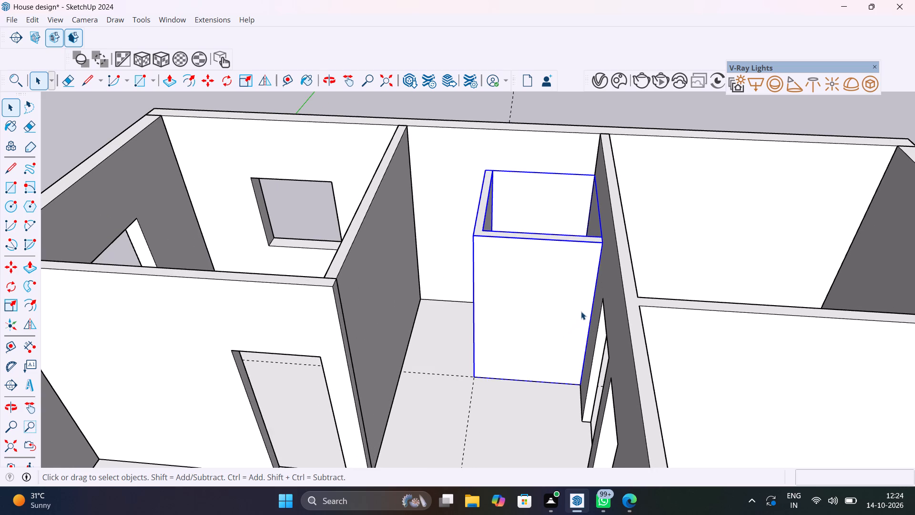
double_click(575, 313)
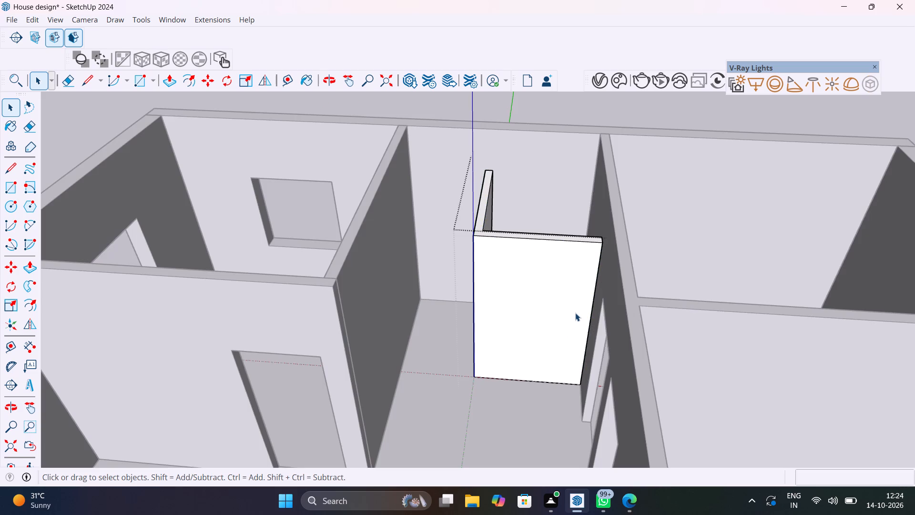
scroll(579, 312, "up", 4)
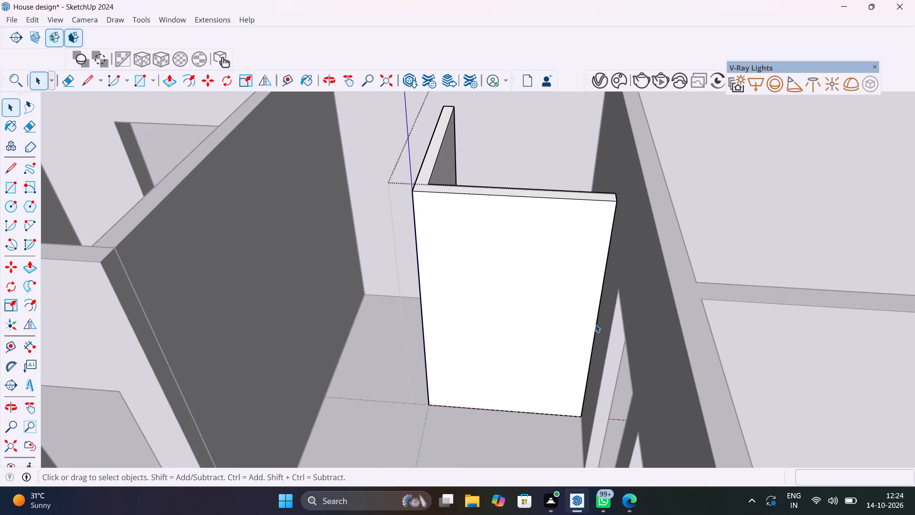
key("t")
left_click(595, 323)
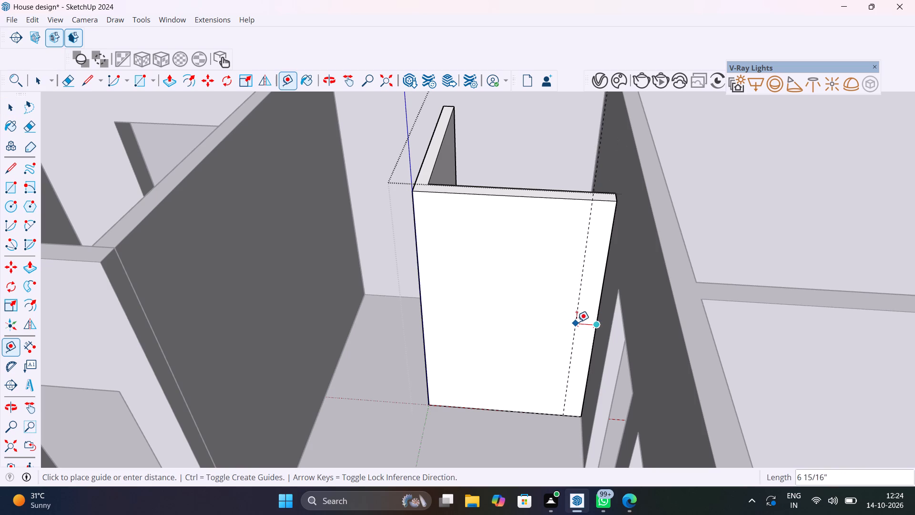
type("6\"")
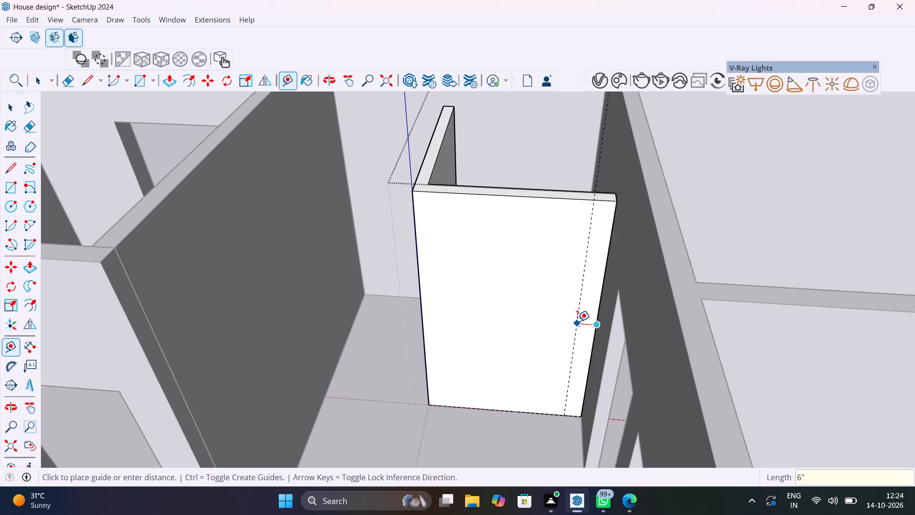
key("Return")
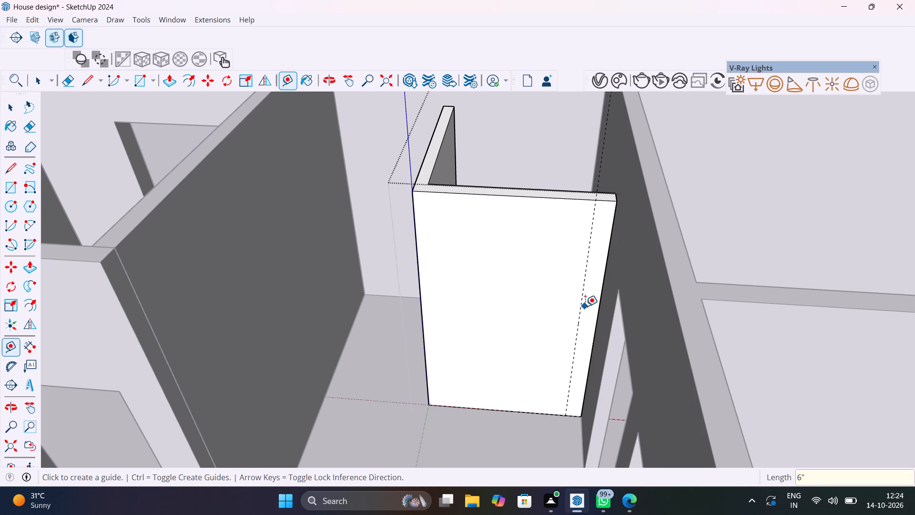
left_click(581, 309)
type("2'")
key("Return")
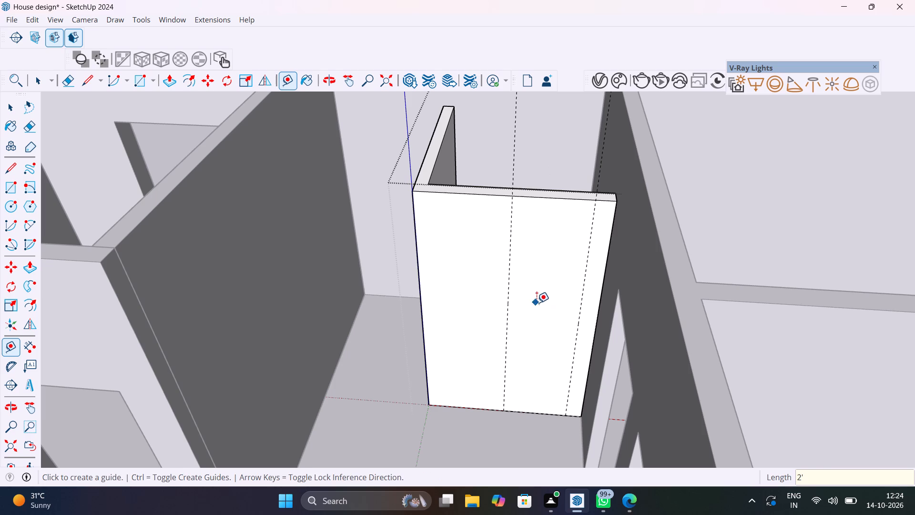
Place a horizontal guide 7' above the bottom edge of the partition's front face.
left_click(536, 415)
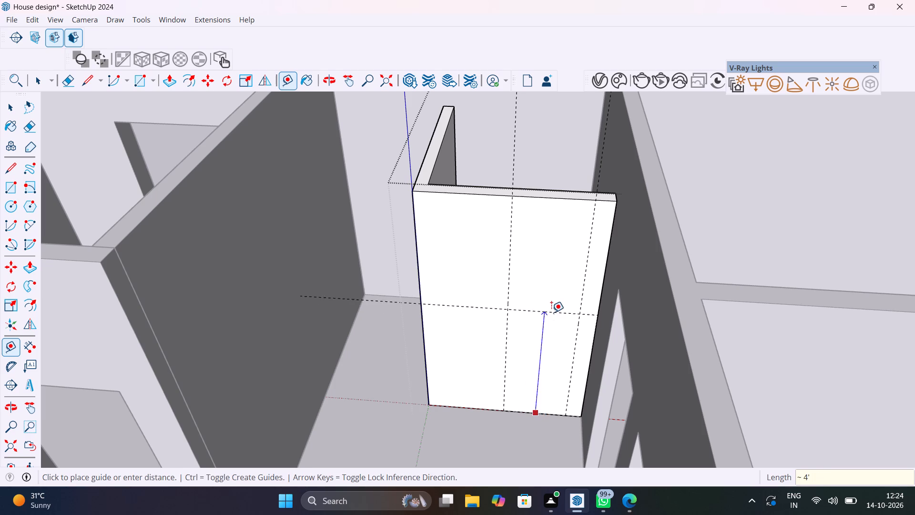
type("7'")
key("Return")
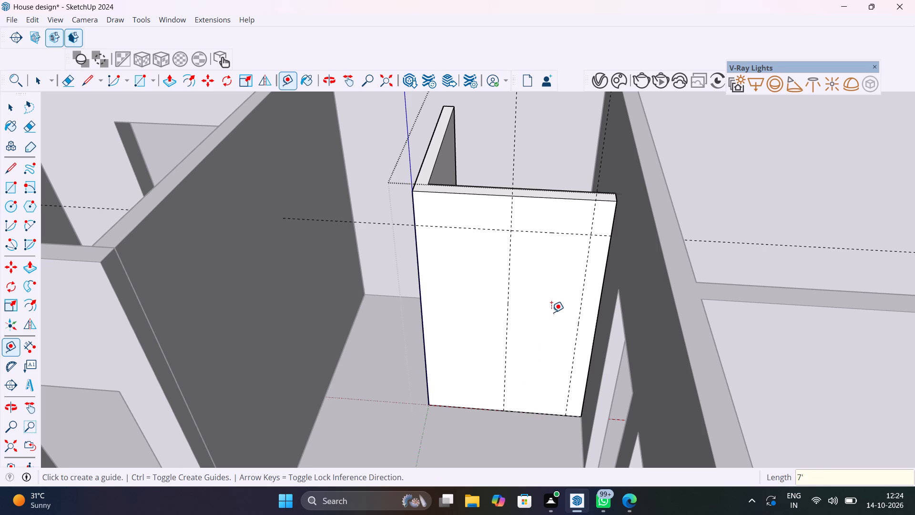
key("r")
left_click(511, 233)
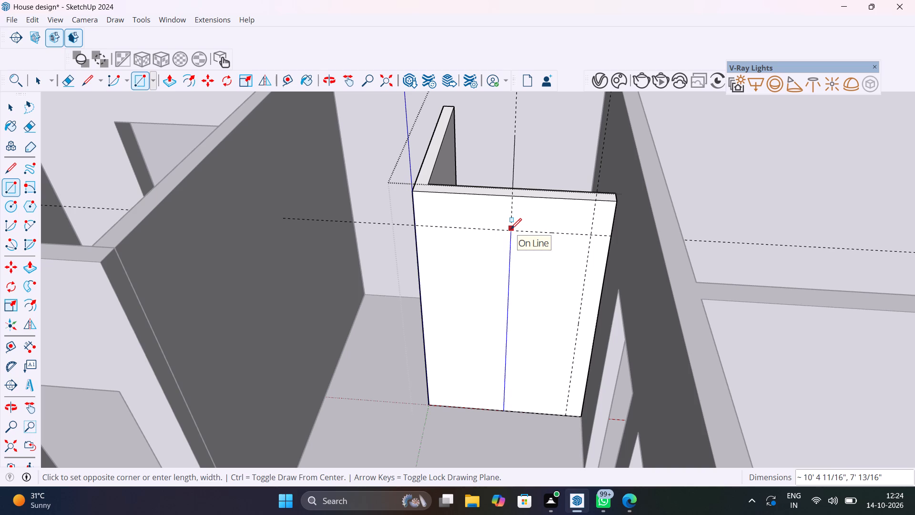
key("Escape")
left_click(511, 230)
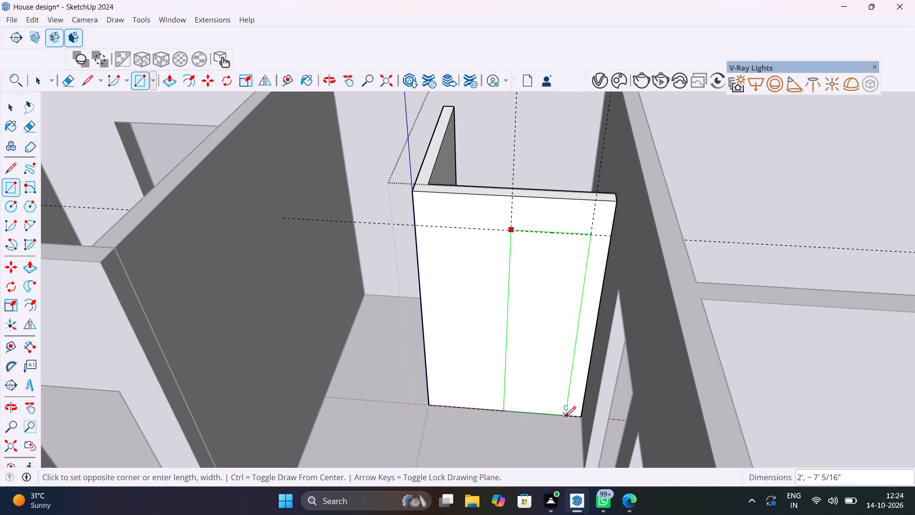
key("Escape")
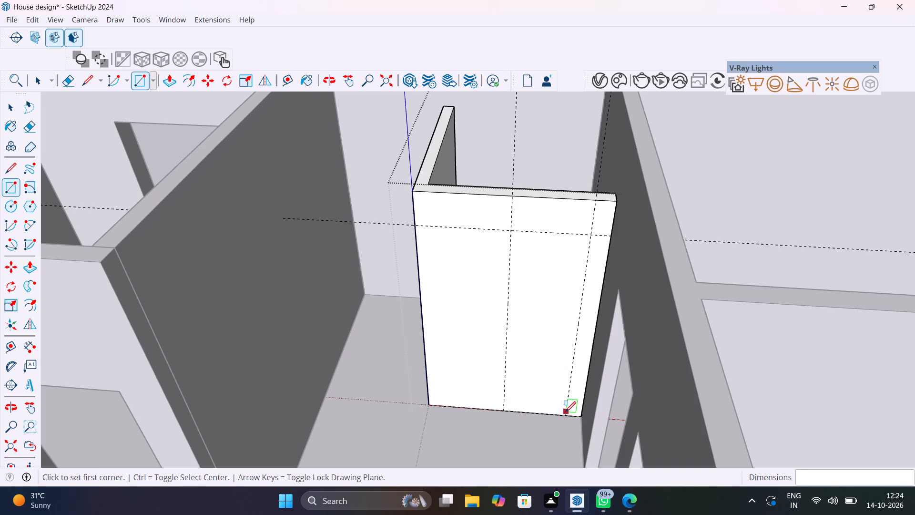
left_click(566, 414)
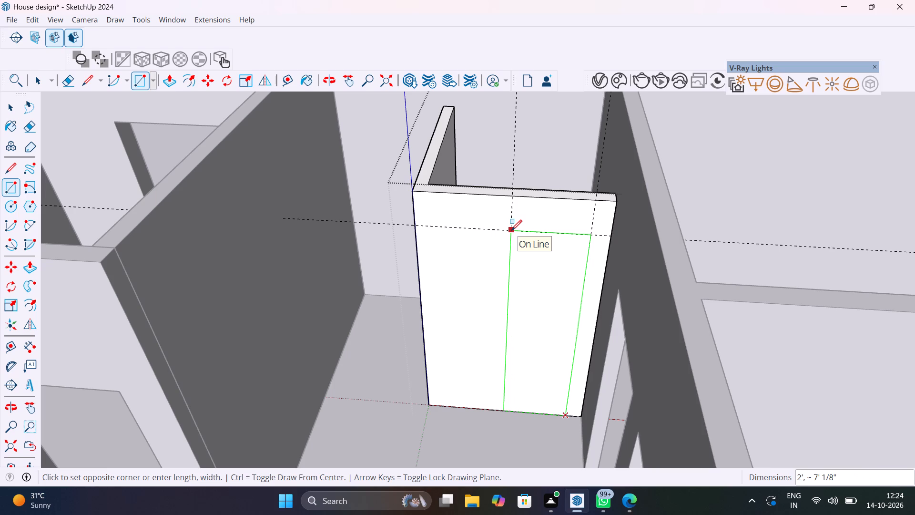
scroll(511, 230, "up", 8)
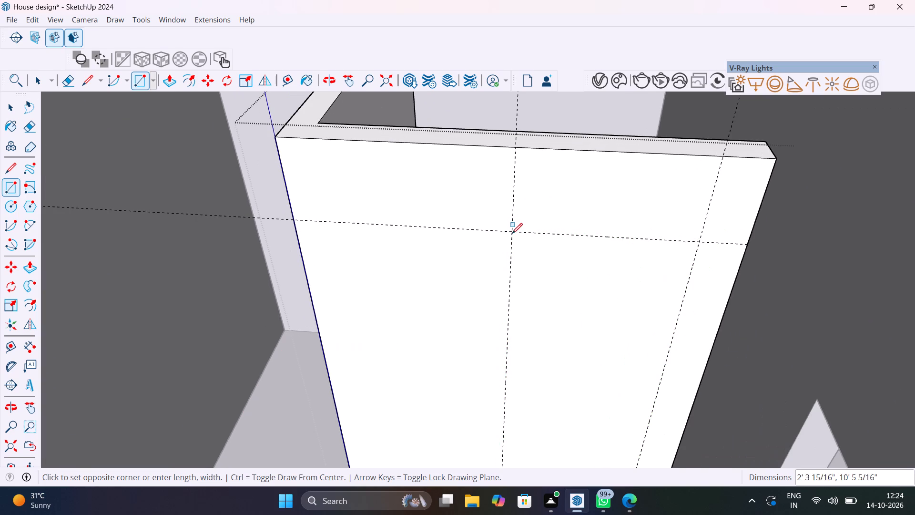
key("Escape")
Replace the horizontal guide on the partition's front face with a new one 7' above its bottom edge.
scroll(529, 275, "down", 13)
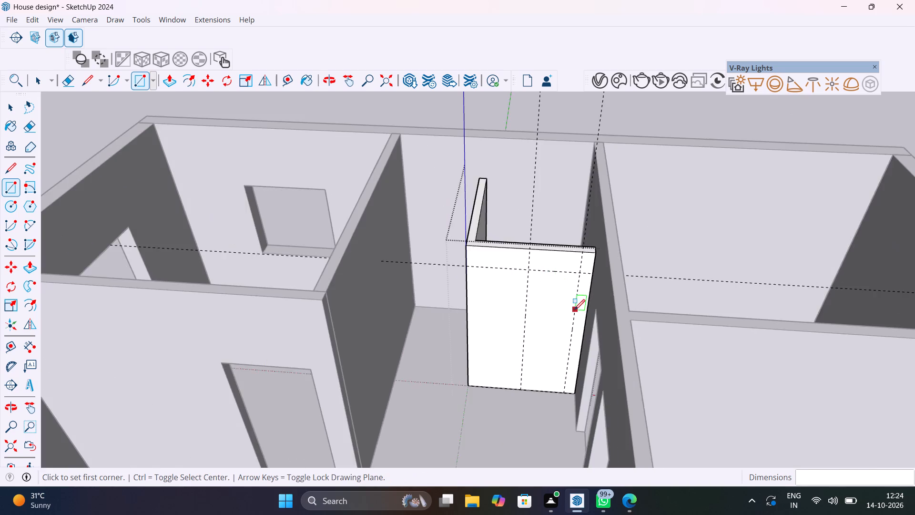
middle_click_drag(599, 307, 617, 225)
key("space")
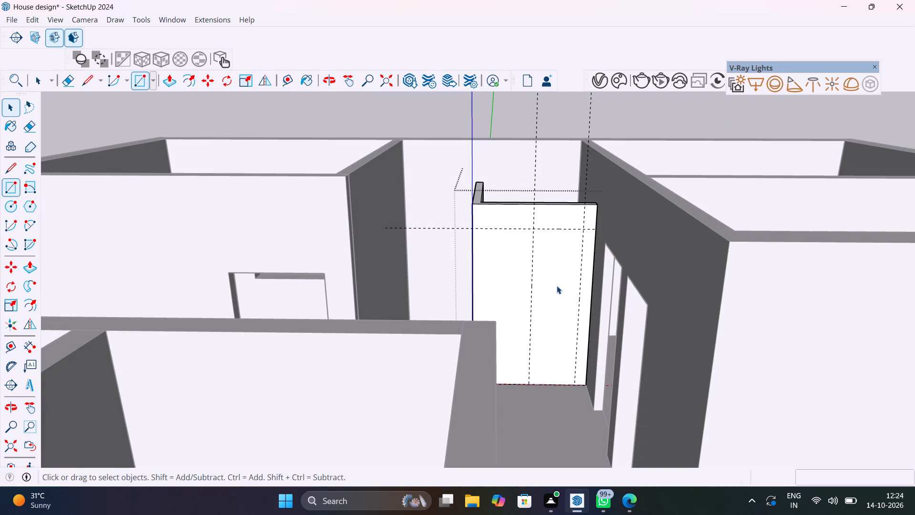
left_click(572, 230)
left_click(576, 227)
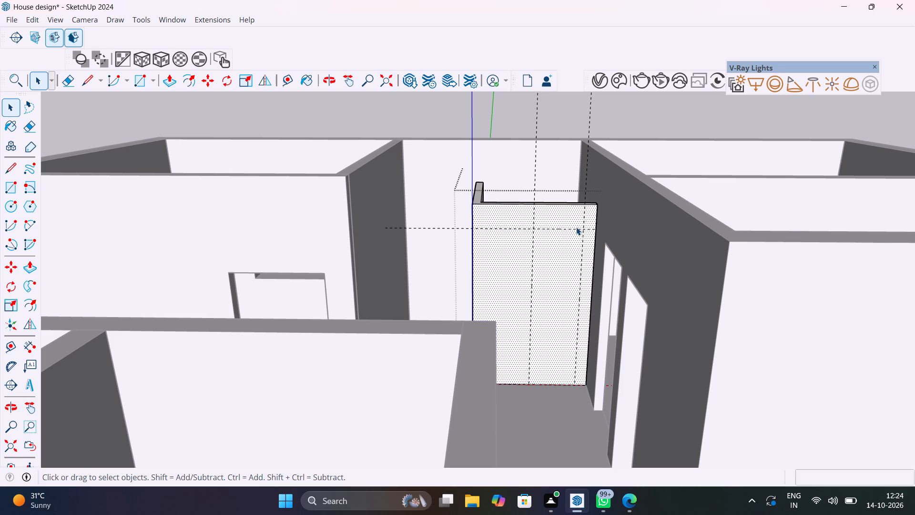
left_click(577, 227)
left_click(458, 227)
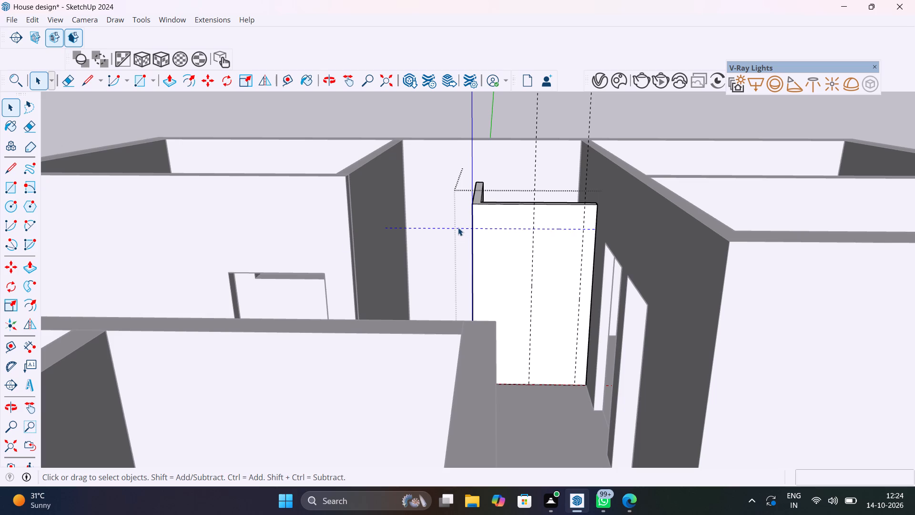
key("Delete")
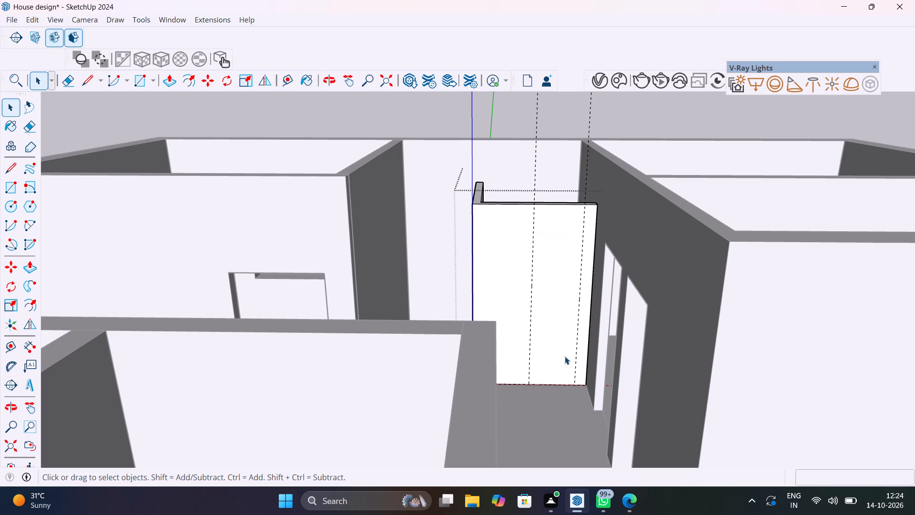
key("t")
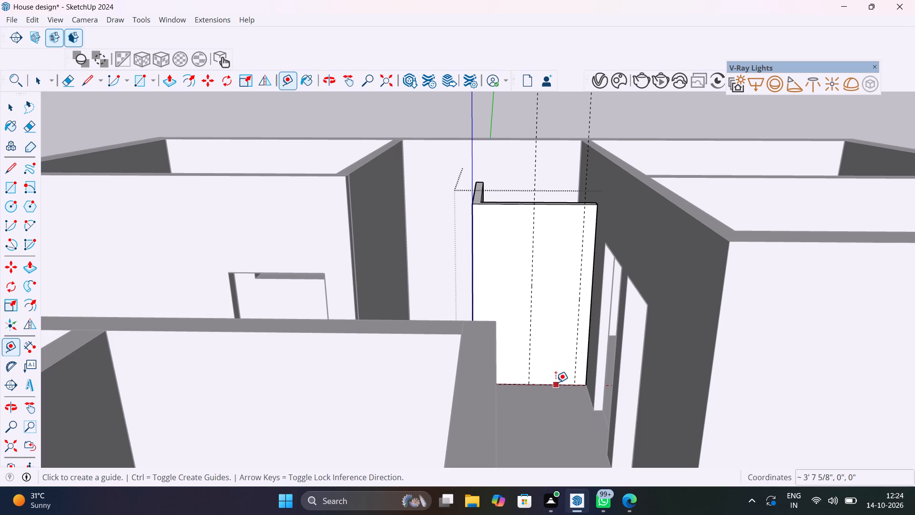
left_click(556, 383)
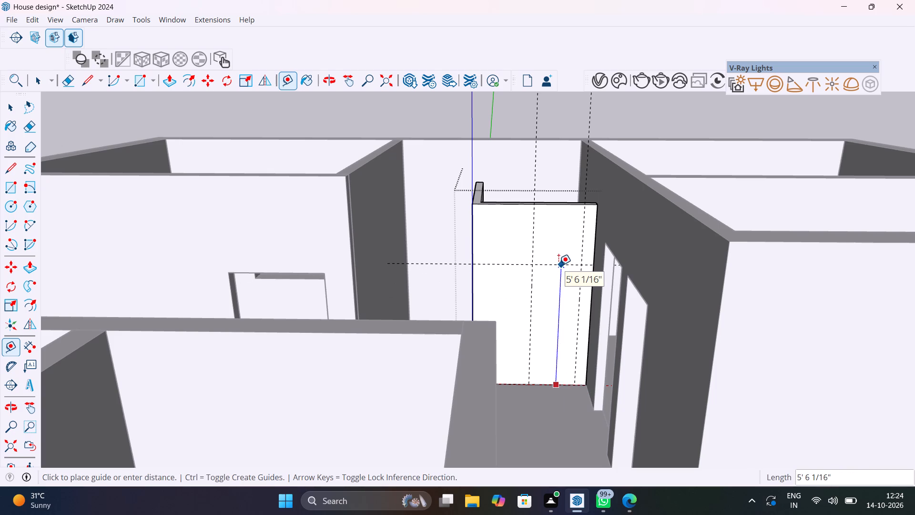
type("7'")
key("Return")
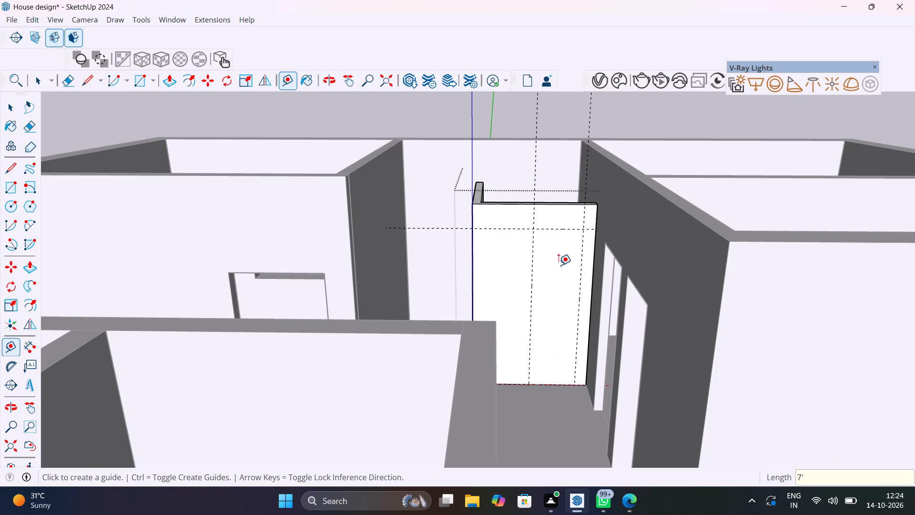
Draw the doorway rectangle on the partition's front face between the guides, 2' wide and about 6' 10" high, down to the bottom edge.
key("r")
left_click(532, 229)
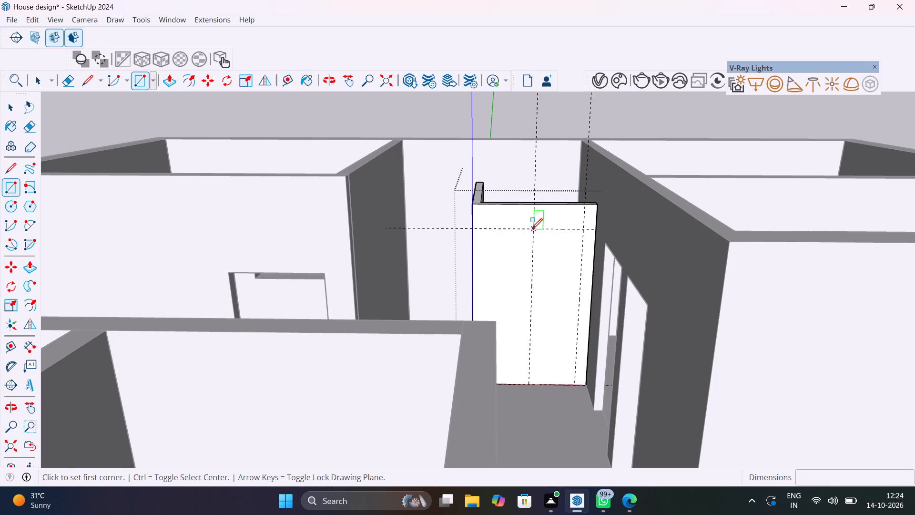
left_click(575, 382)
Push the doorway rectangle about 4 1/2" through the partition to cut the opening, and close the group.
key("p")
left_click(563, 339)
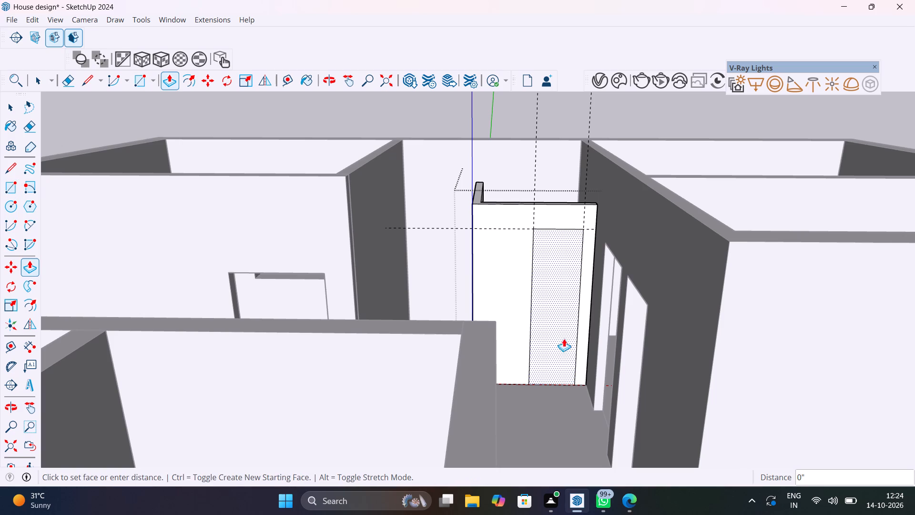
left_click(544, 290)
scroll(561, 363, "down", 5)
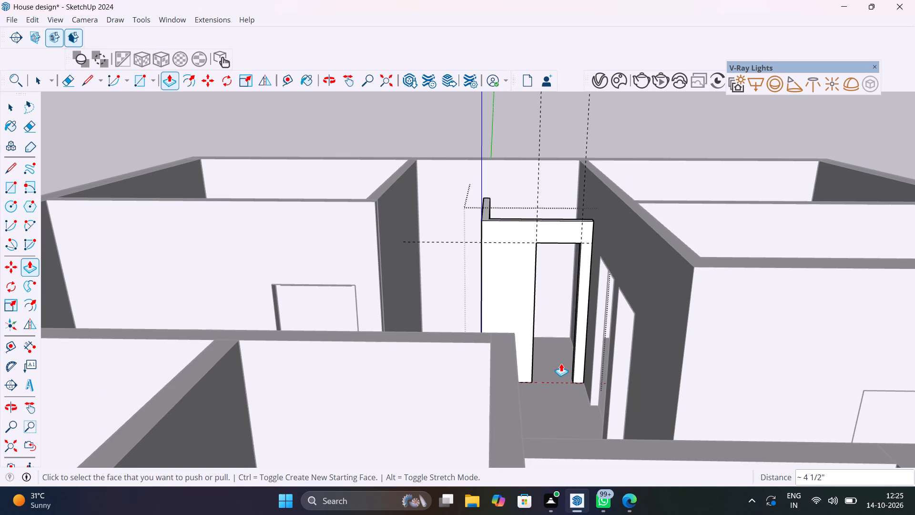
key("space")
left_click(642, 134)
Examine the partition's doorway and the surrounding rooms from several angles.
scroll(638, 133, "up", 4)
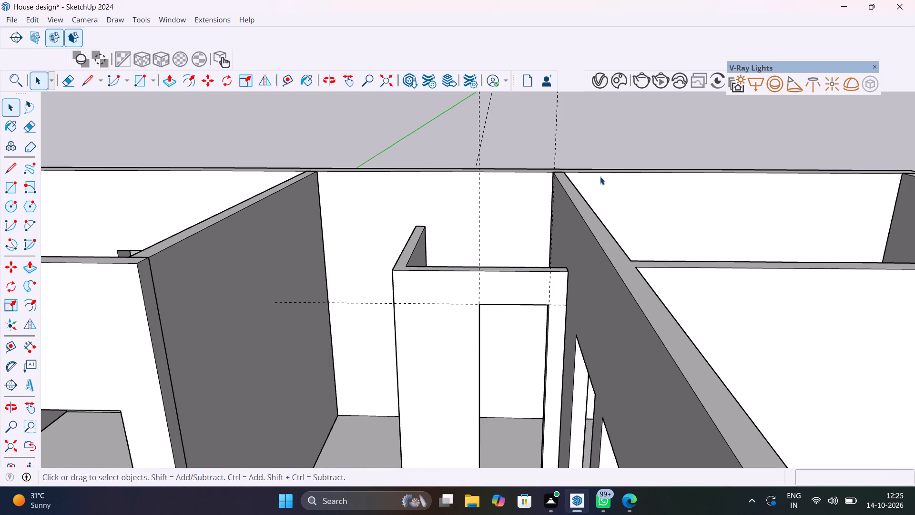
scroll(530, 251, "up", 5)
middle_click_drag(530, 252, 548, 387)
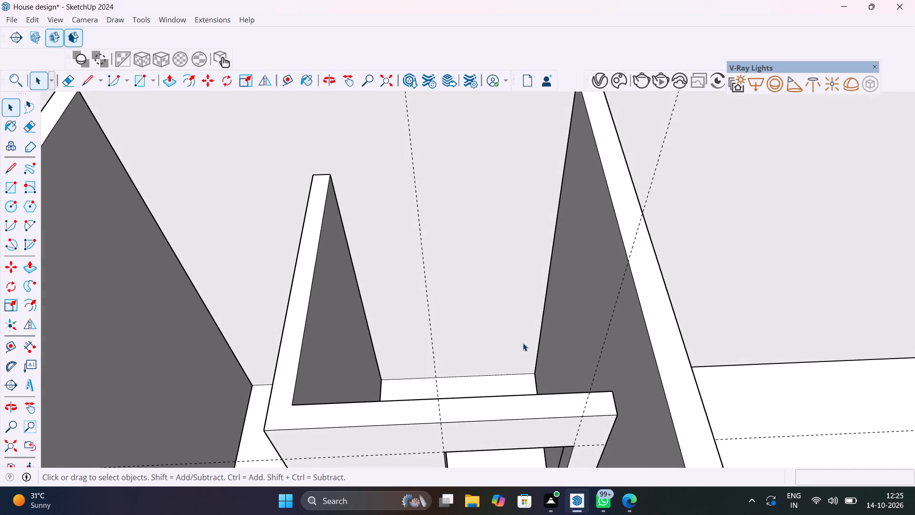
scroll(520, 312, "down", 7)
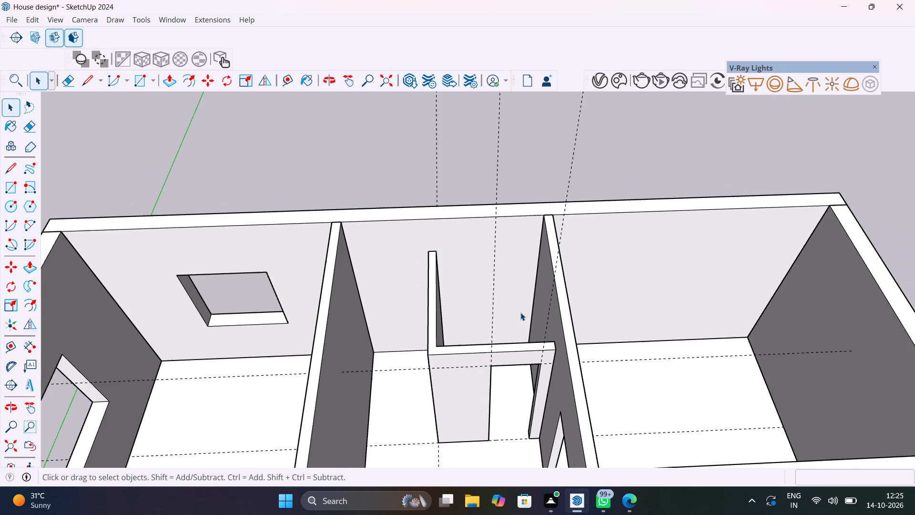
scroll(517, 297, "down", 2)
middle_click_drag(508, 289, 495, 161)
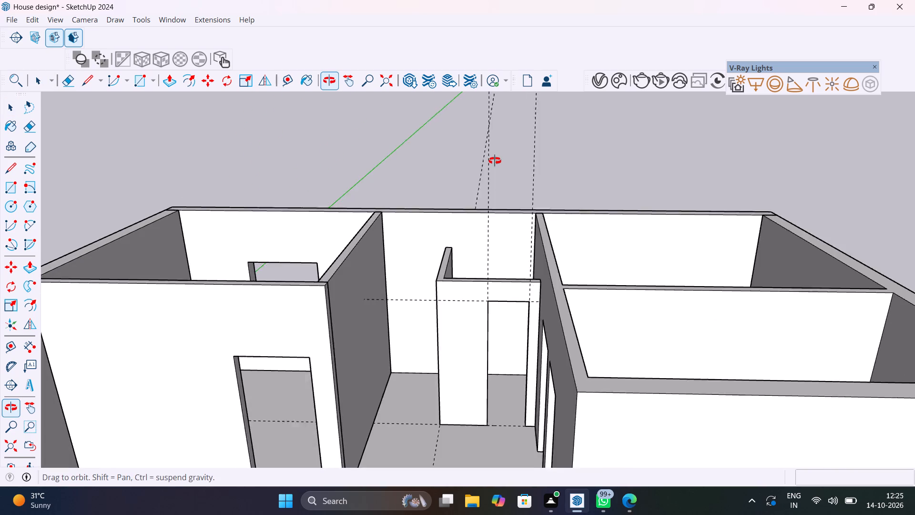
middle_click_drag(495, 161, 498, 160)
middle_click_drag(487, 354, 528, 262)
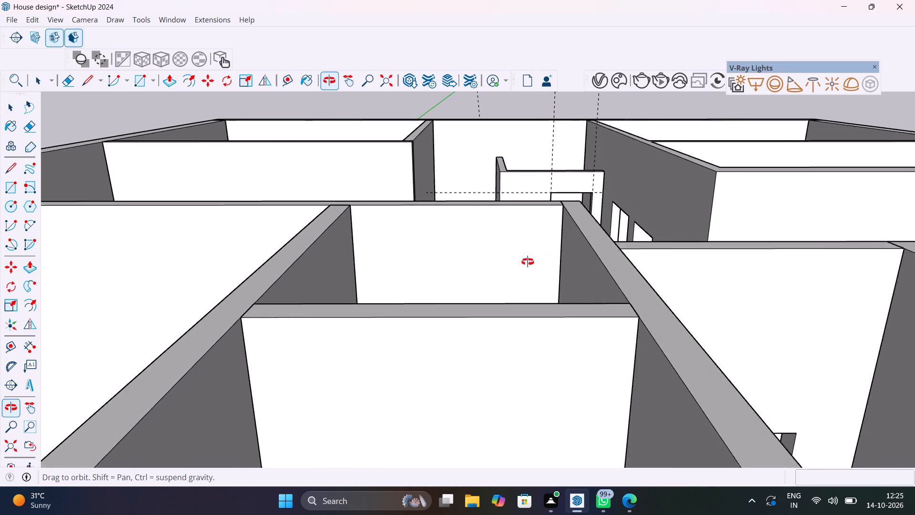
middle_click_drag(528, 262, 481, 366)
scroll(565, 196, "up", 1)
scroll(565, 196, "down", 5)
middle_click_drag(580, 213, 510, 310)
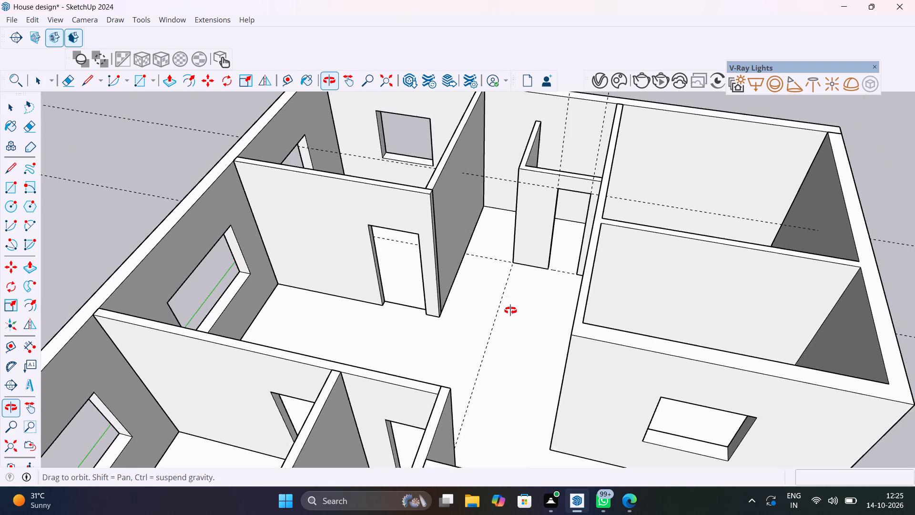
middle_click_drag(510, 310, 508, 286)
scroll(508, 286, "up", 1)
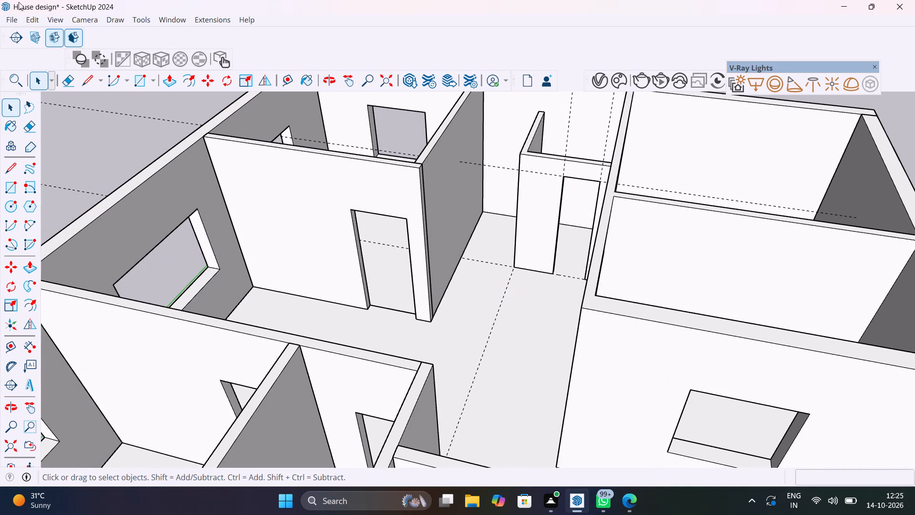
Delete all guides in the model.
left_click(30, 20)
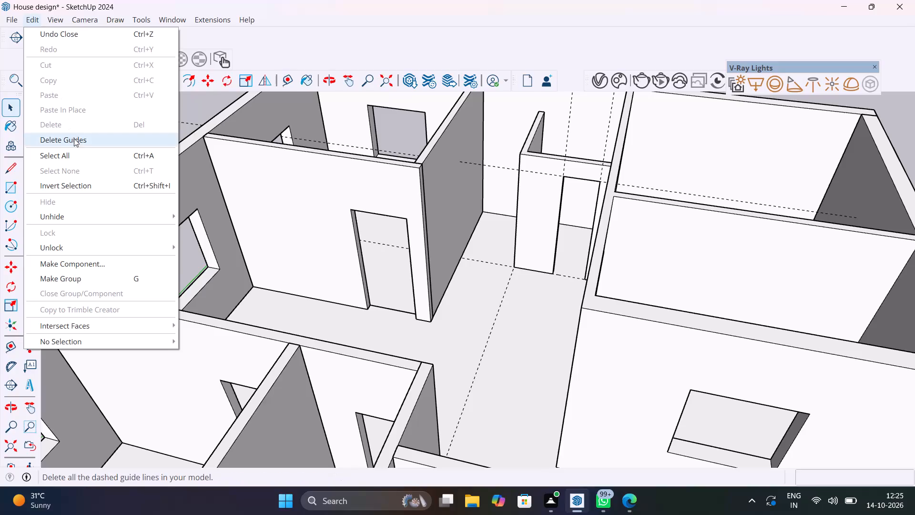
left_click(73, 138)
Place a guide across the passage floor about 10' 11" from the outer wall's base, near the end corner of the side wall.
scroll(381, 188, "down", 7)
middle_click_drag(423, 205, 471, 194)
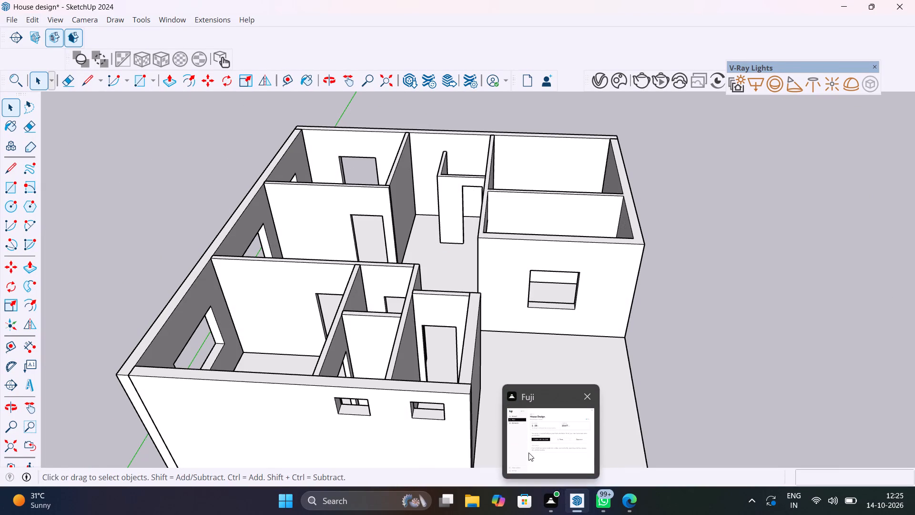
scroll(415, 190, "up", 5)
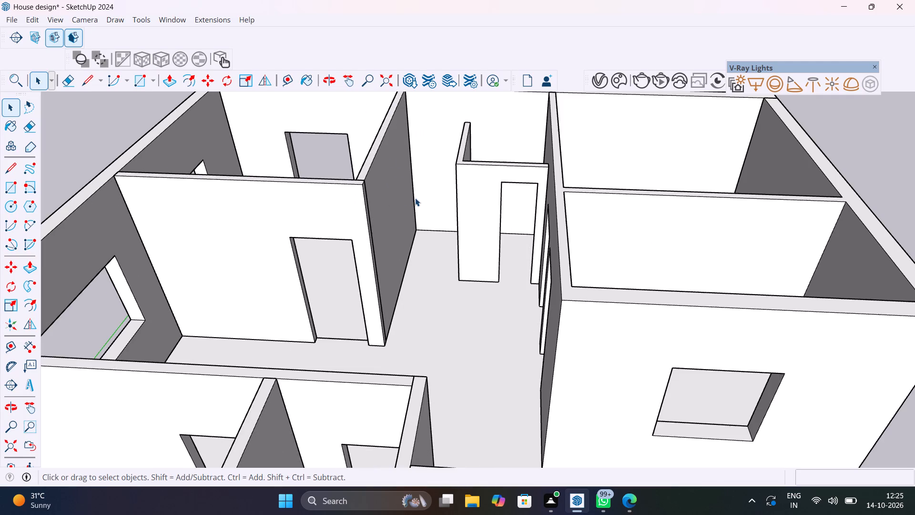
middle_click_drag(425, 222, 448, 278)
scroll(418, 329, "up", 4)
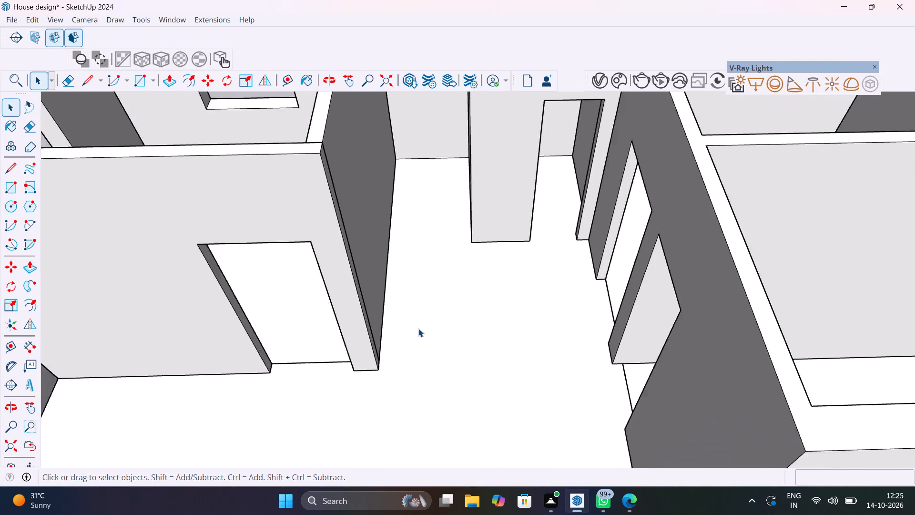
scroll(418, 329, "up", 1)
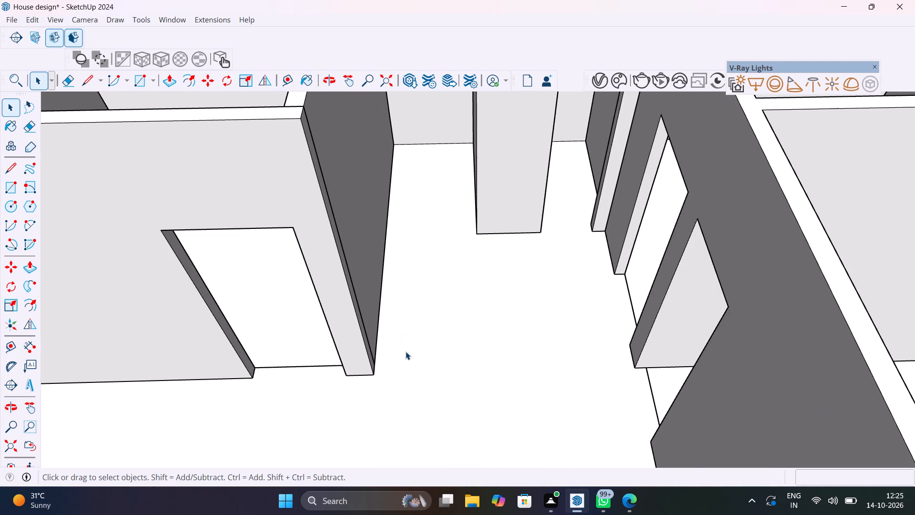
middle_click_drag(401, 350, 378, 370)
key("t")
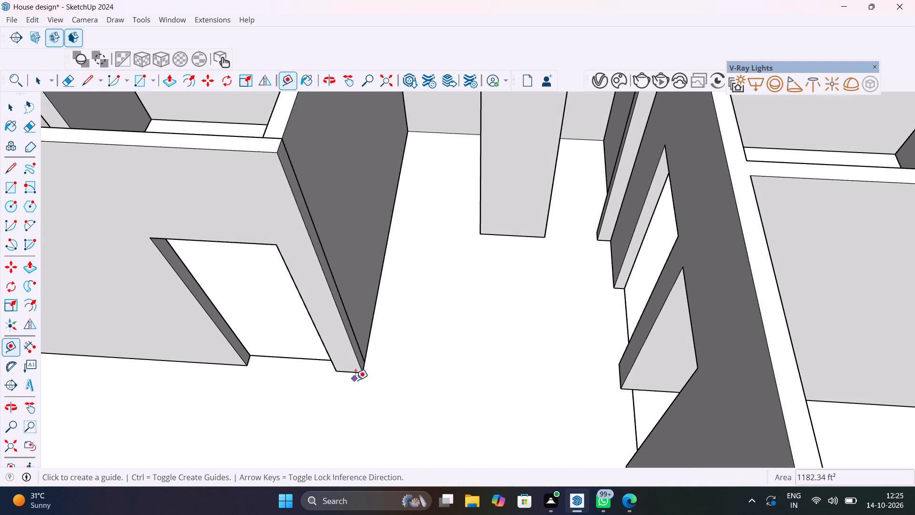
left_click(450, 132)
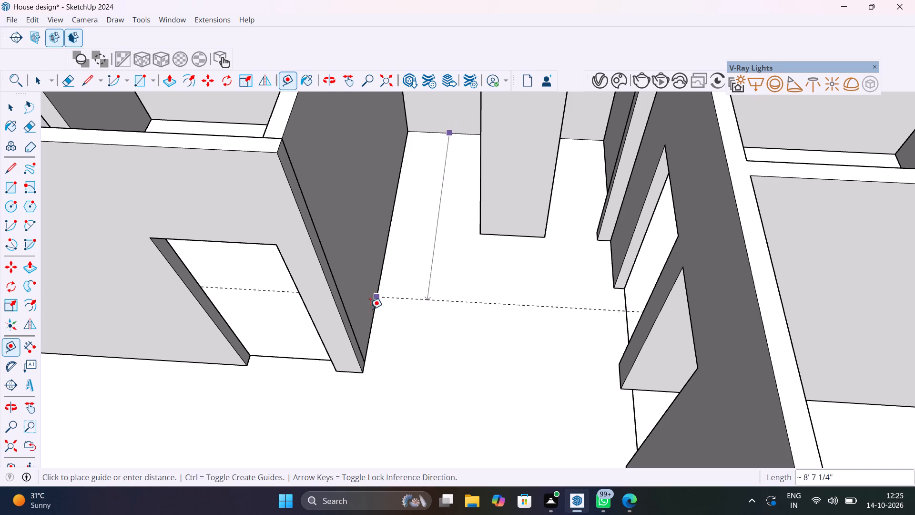
left_click(370, 360)
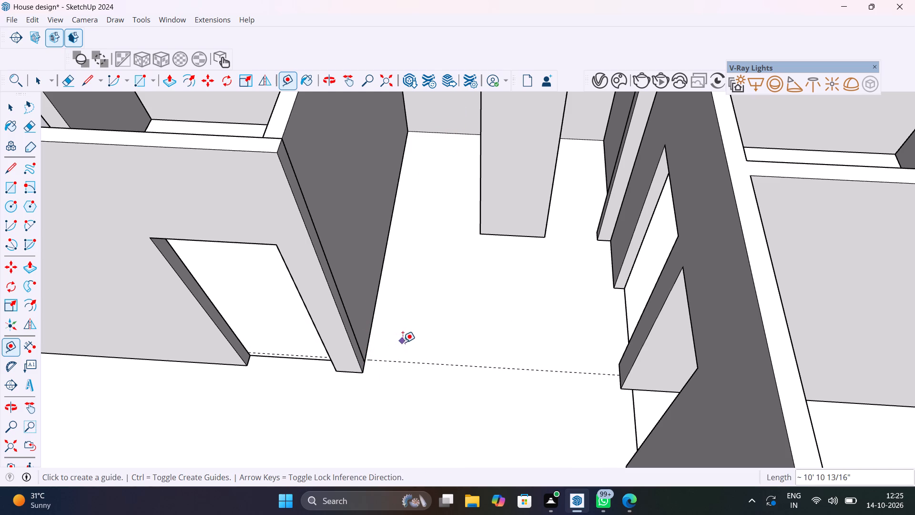
key("space")
Draw a 3'6" by 1' rectangle on the passage floor, starting where the guide meets the side wall's end.
scroll(391, 346, "up", 5)
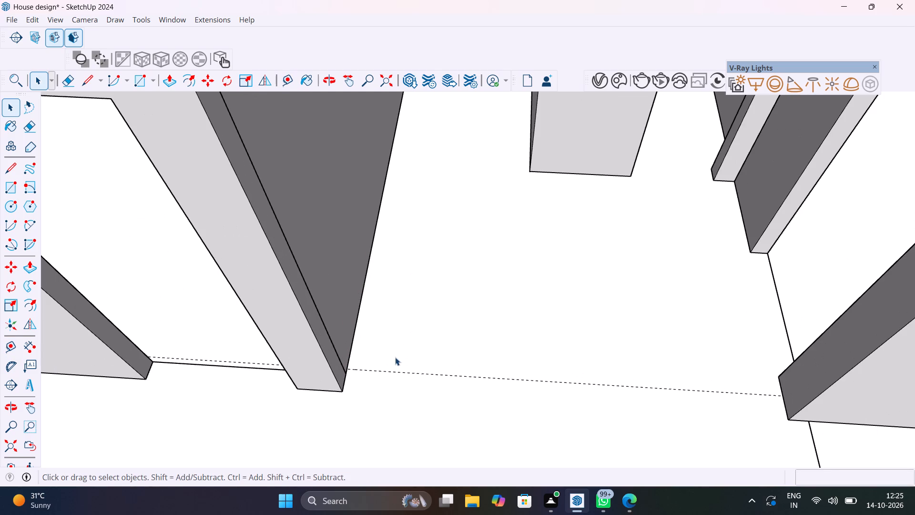
key("r")
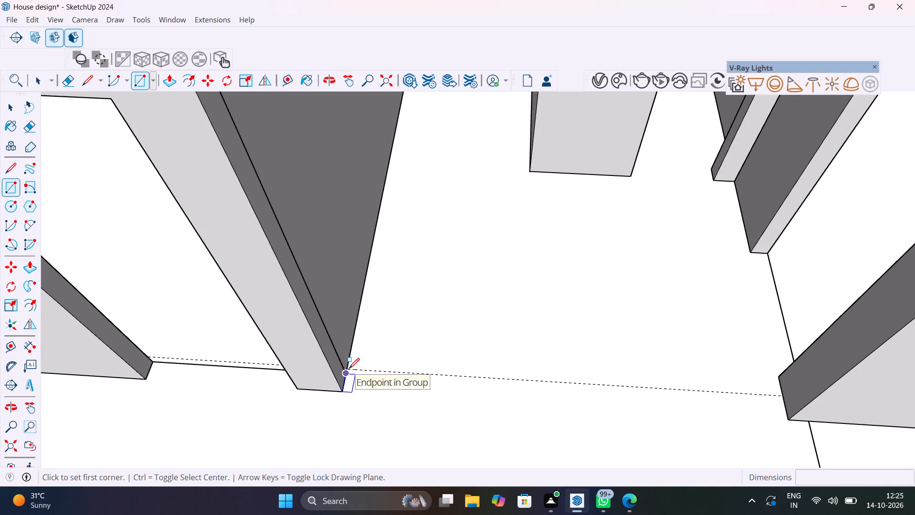
left_click(349, 367)
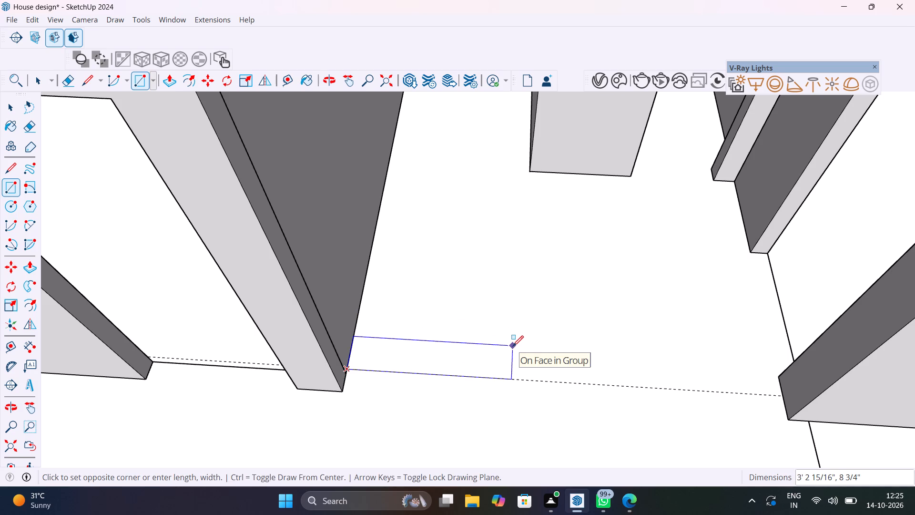
type("3'")
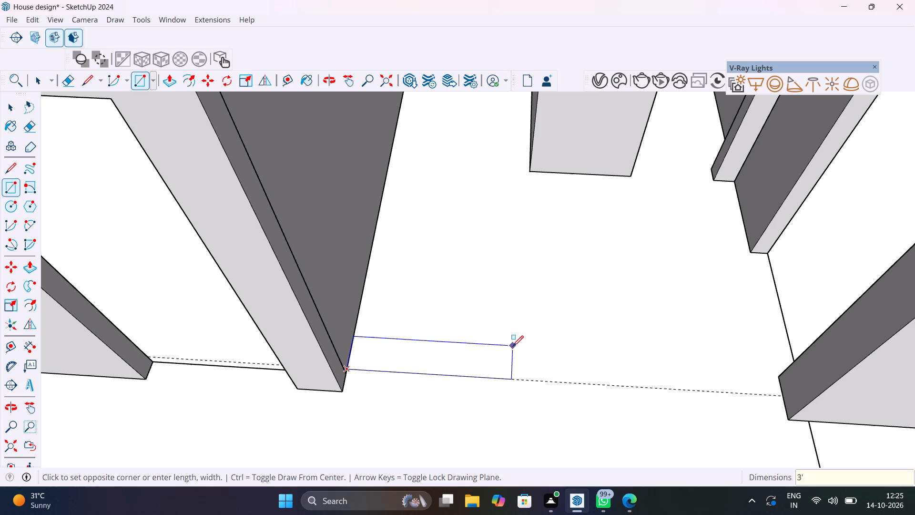
type("6\"")
type(",1'")
key("Return")
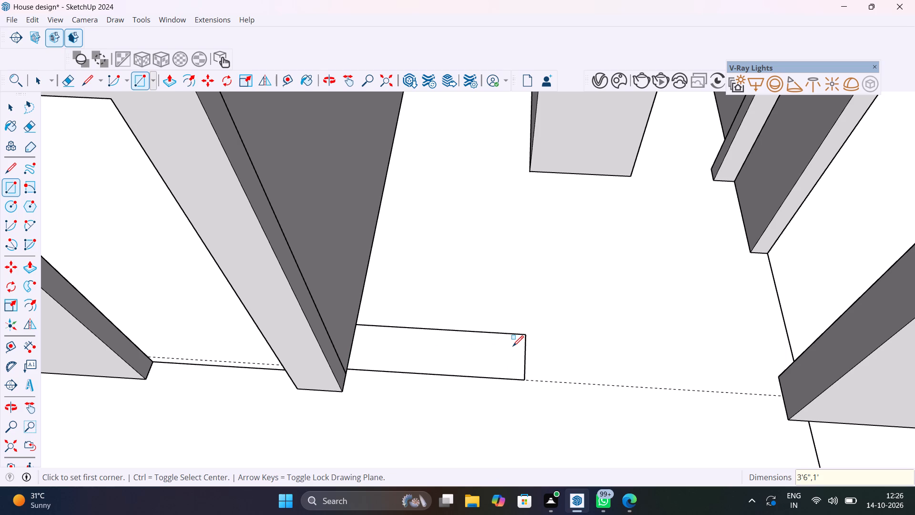
Push/Pull the floor rectangle up 10" to form the first stair step.
key("p")
left_click(509, 347)
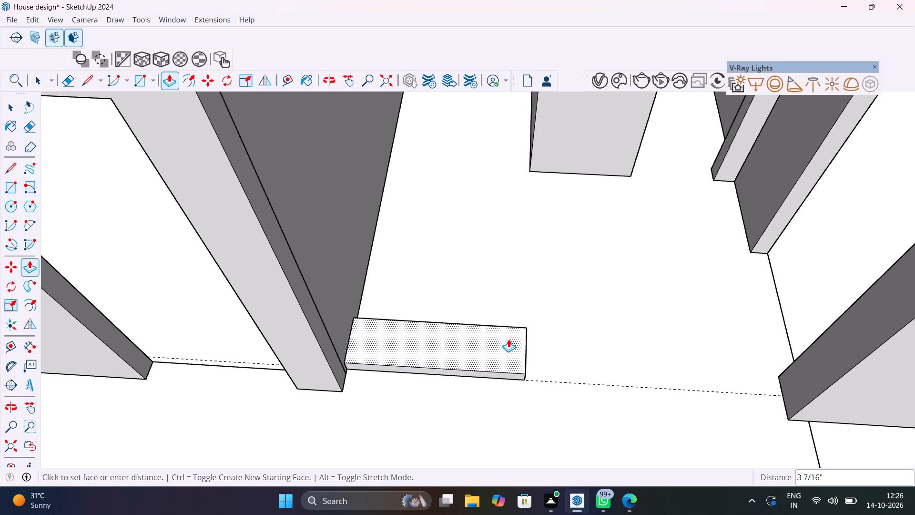
key("1")
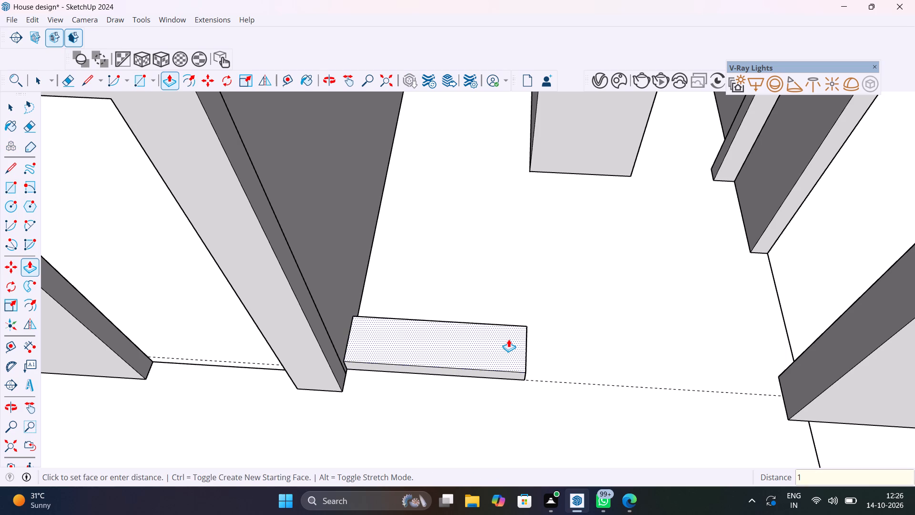
type("0\"")
key("Return")
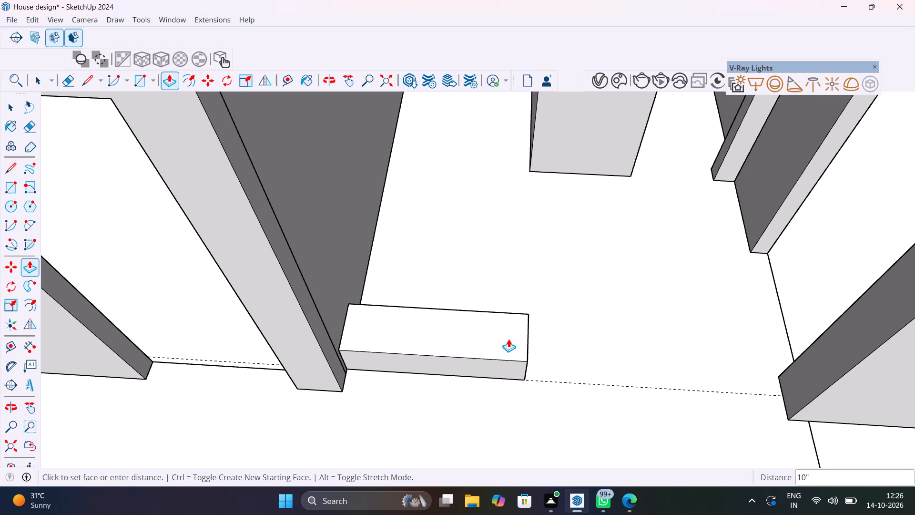
Make the whole step block a component, keeping the default settings.
key("space")
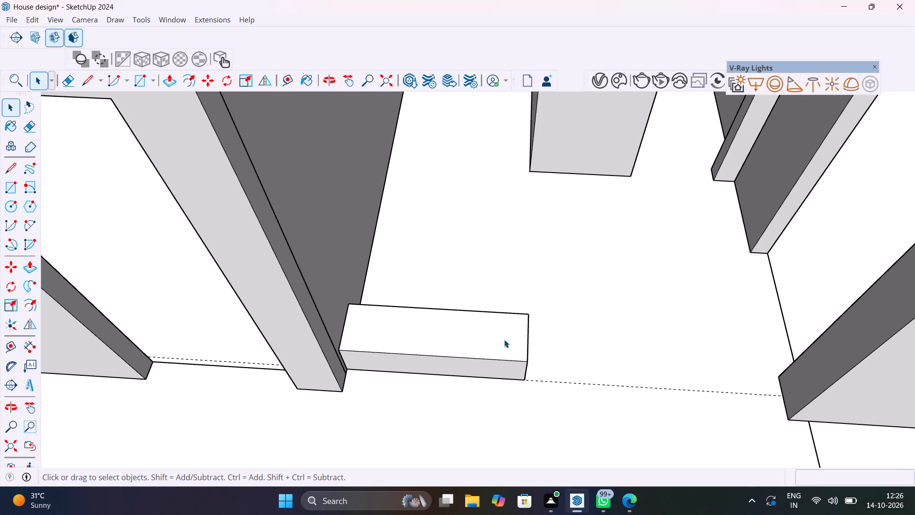
triple_click(504, 340)
right_click(505, 339)
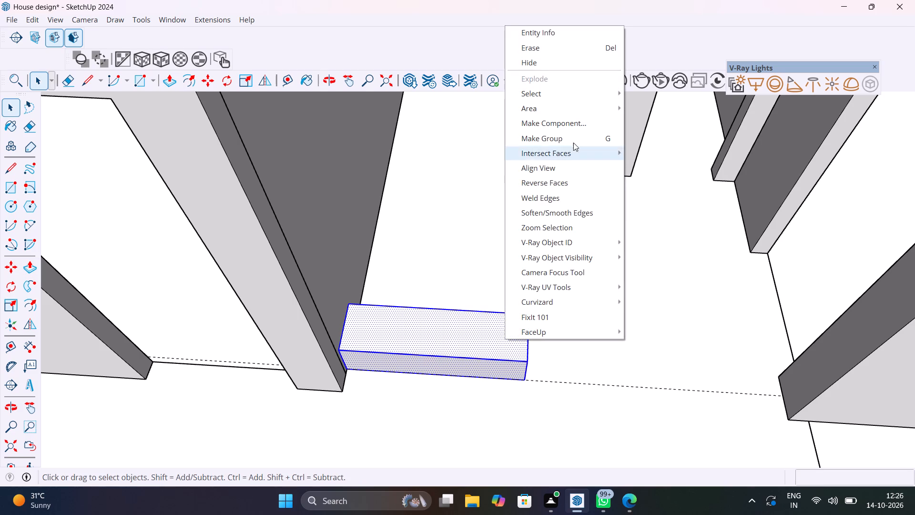
left_click(571, 126)
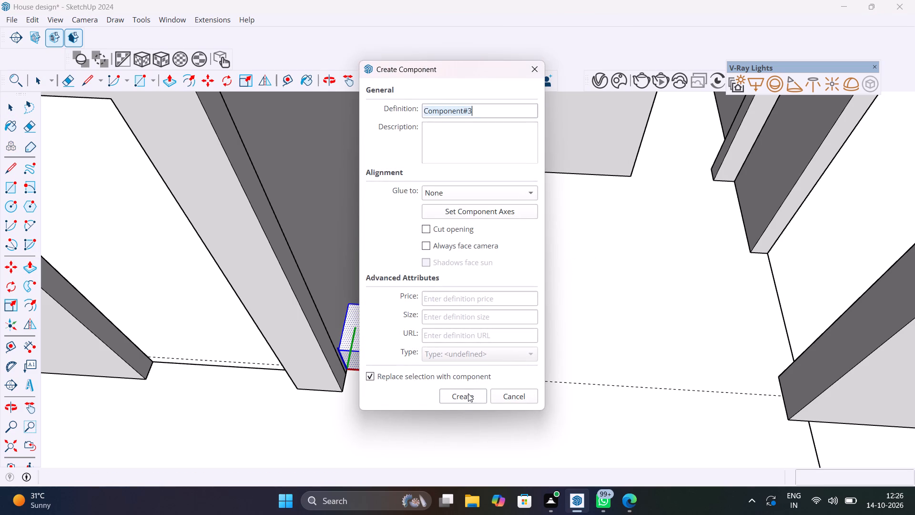
left_click(468, 393)
Copy the step from its front bottom corner to its rear top corner, and array it as 10 copies up the side wall.
scroll(488, 397, "down", 5)
middle_click_drag(571, 380, 496, 345)
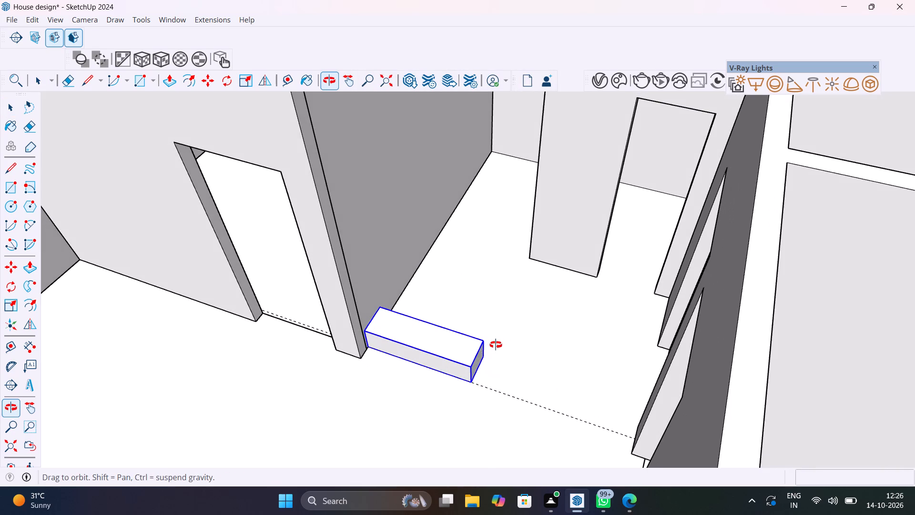
middle_click_drag(496, 345, 514, 345)
scroll(493, 384, "down", 4)
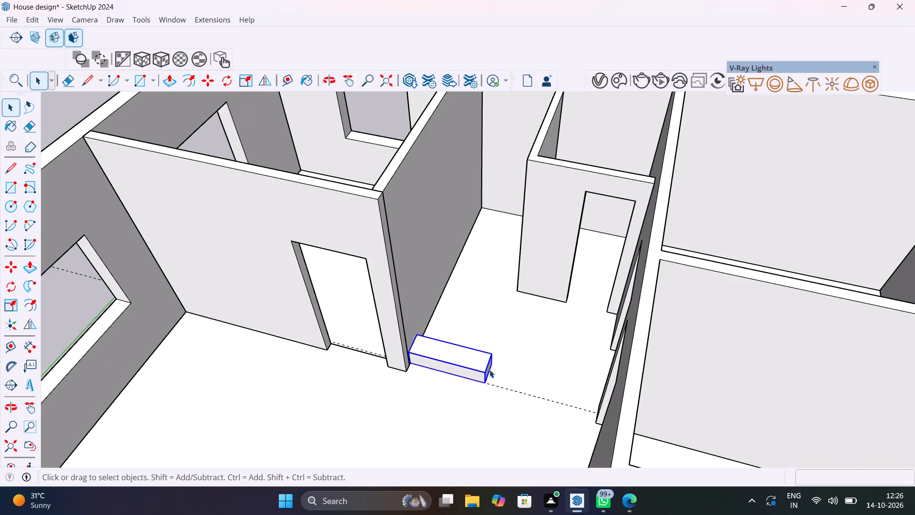
key("m")
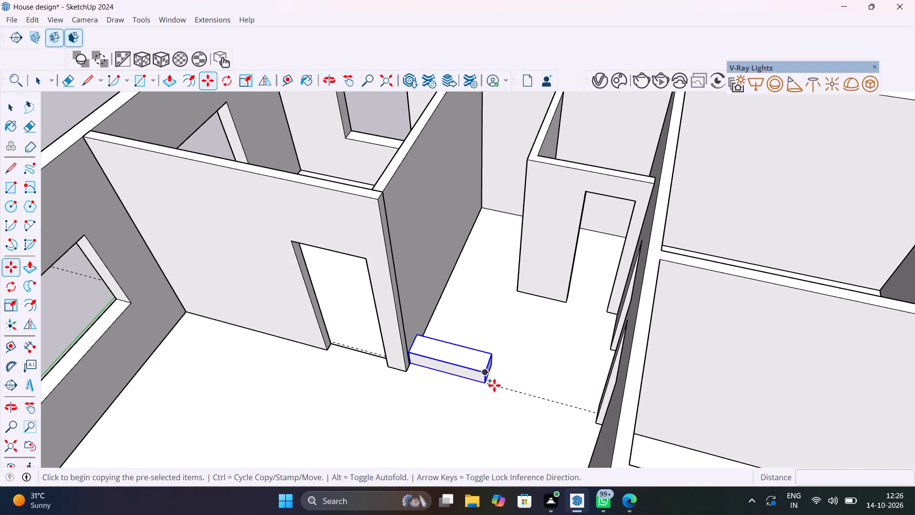
left_click(483, 383)
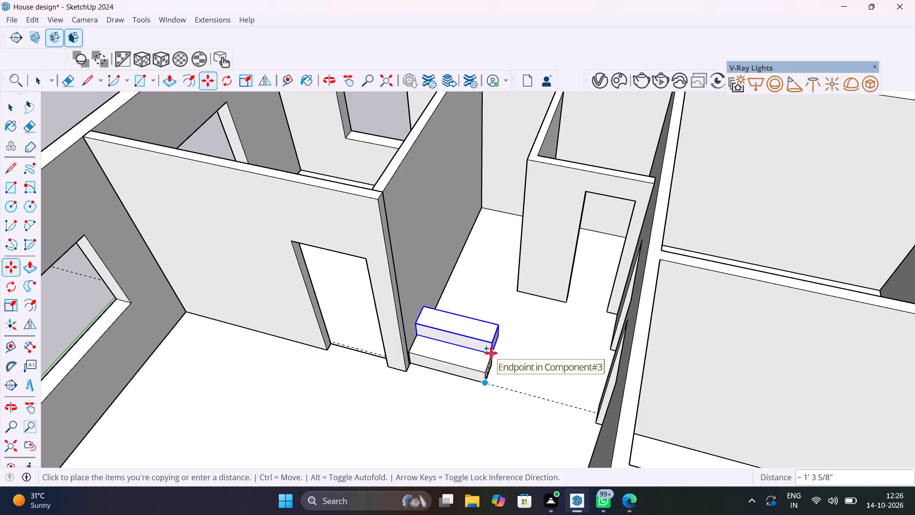
left_click(491, 353)
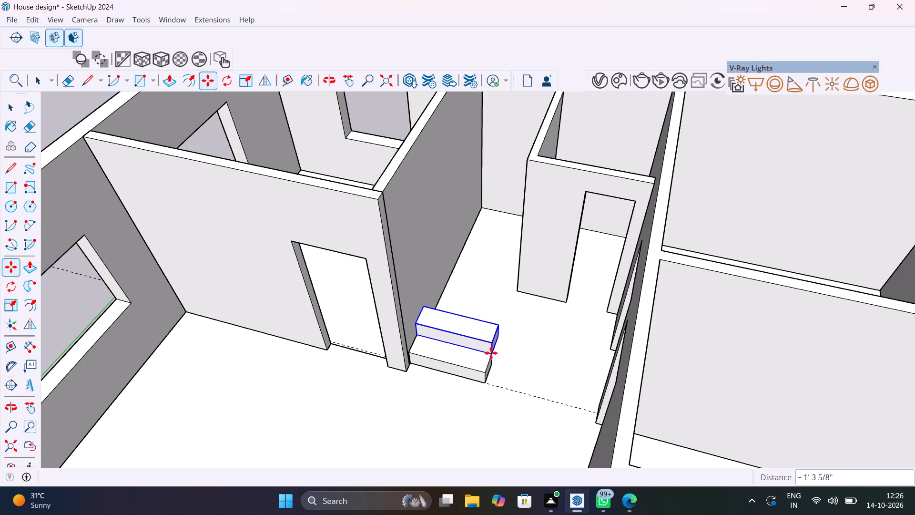
type("10")
key("asterisk")
key("Return")
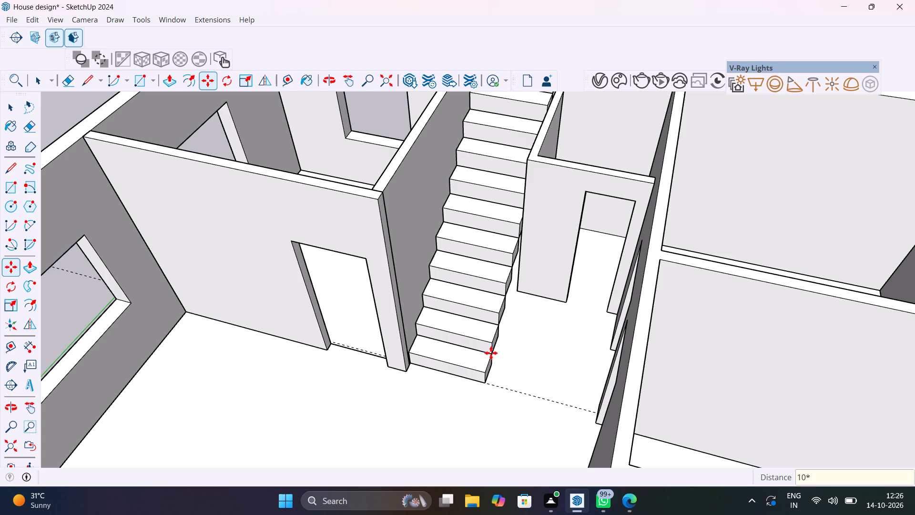
Check the top of the flight at the back wall and change the step array to 9 copies.
scroll(494, 354, "down", 6)
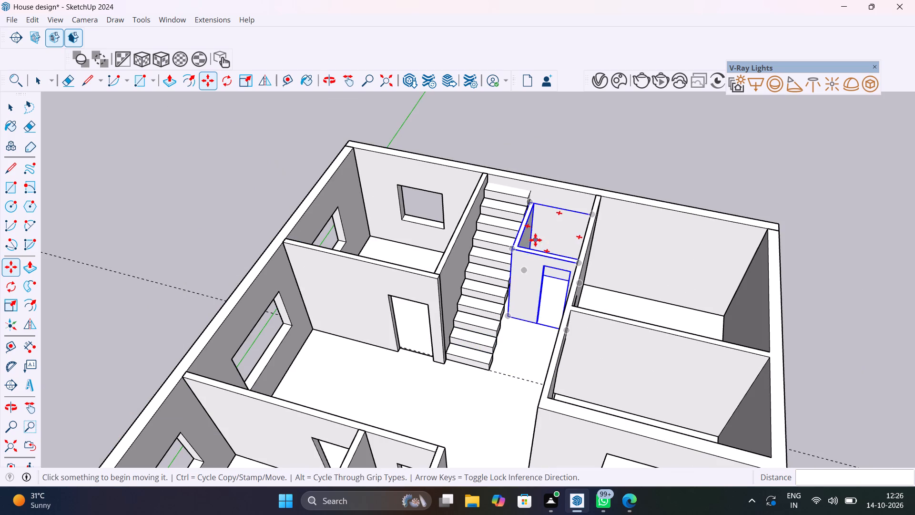
scroll(521, 175, "up", 4)
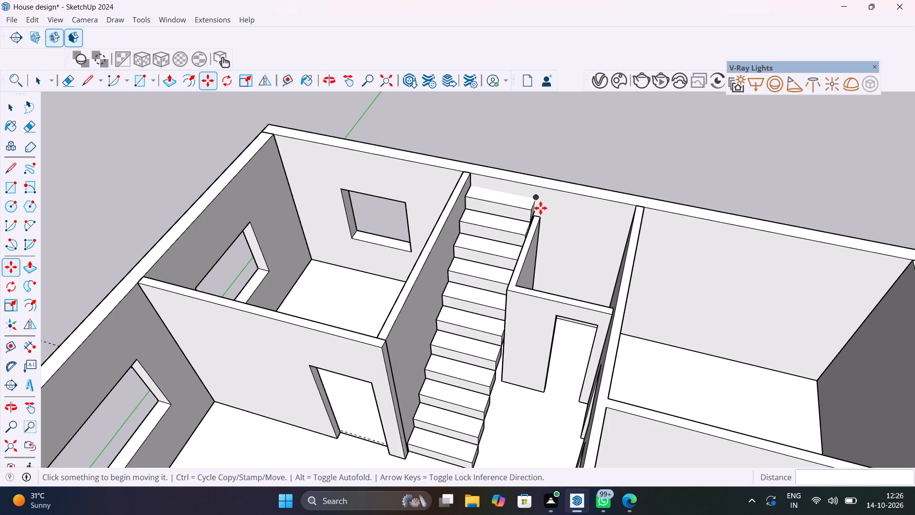
middle_click_drag(555, 274, 764, 239)
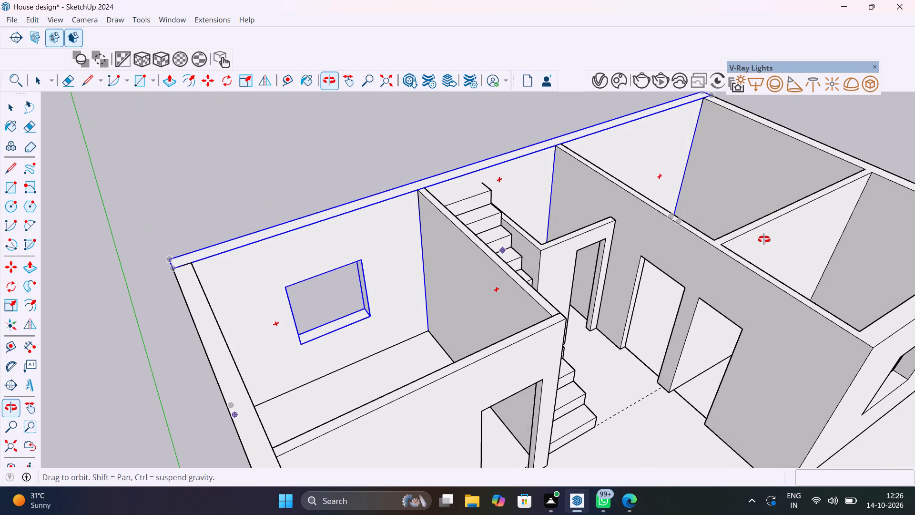
middle_click_drag(764, 239, 686, 238)
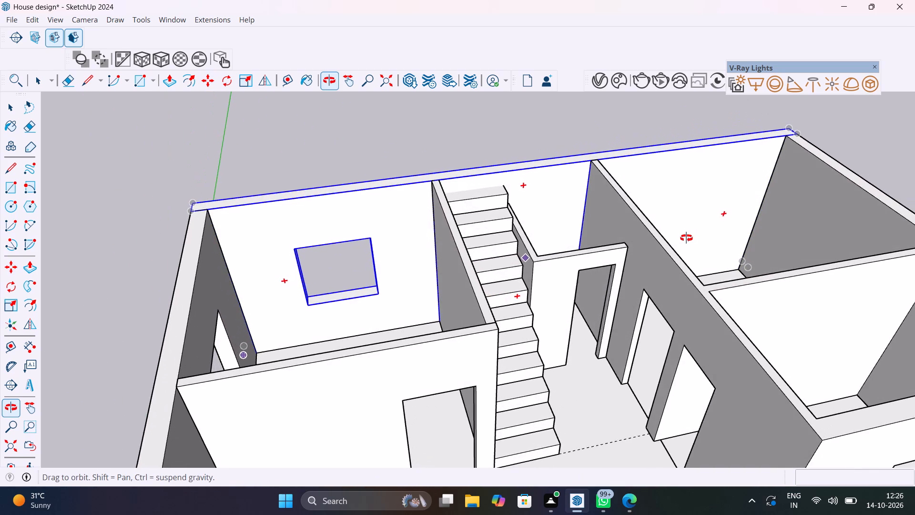
middle_click_drag(686, 238, 567, 252)
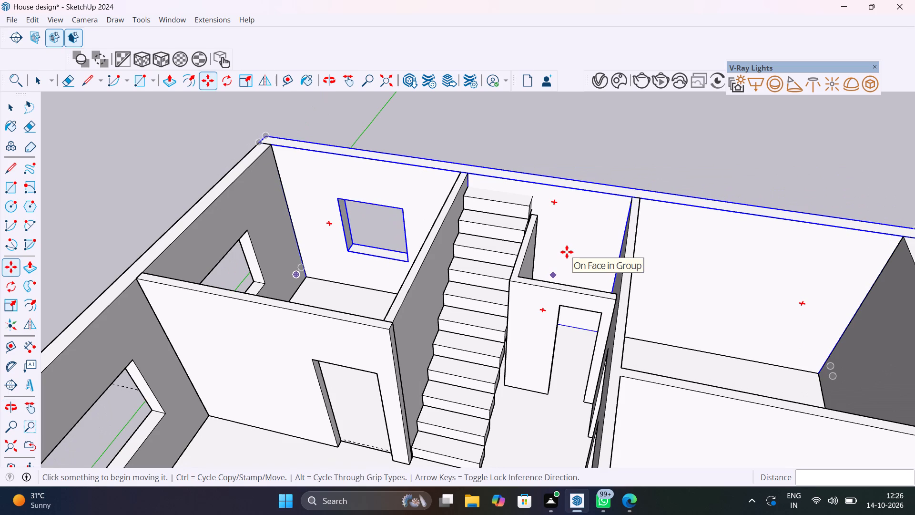
type("9*")
key("plus")
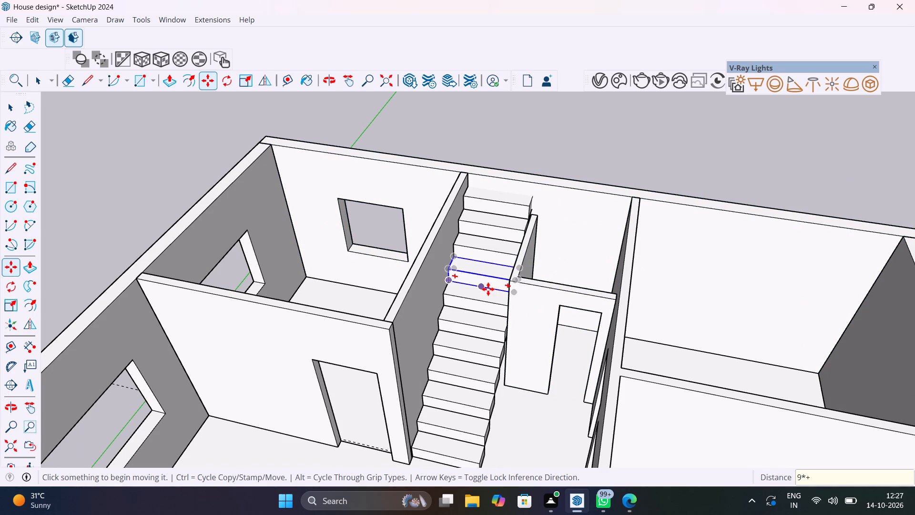
type("9*")
key("Return")
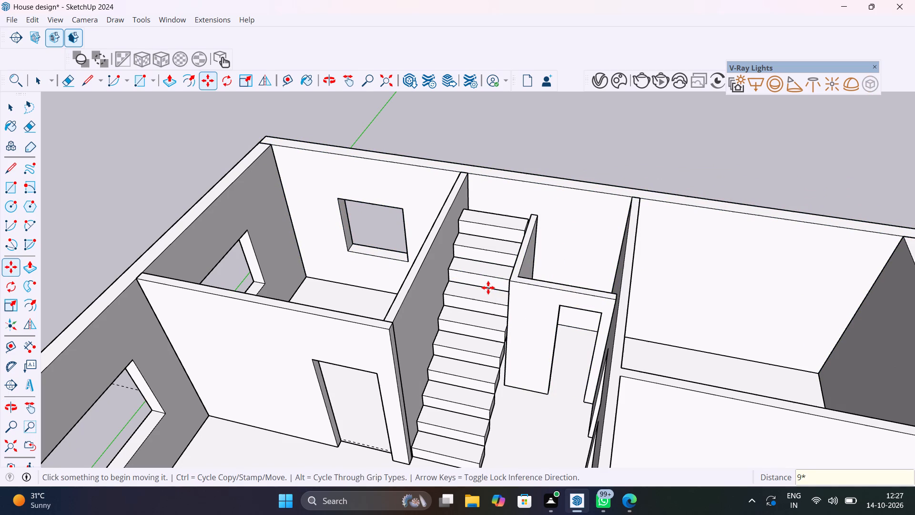
Examine the top step's clearance to the back wall and partition, and the whole flight from several angles.
scroll(512, 224, "up", 9)
middle_click_drag(516, 227, 381, 423)
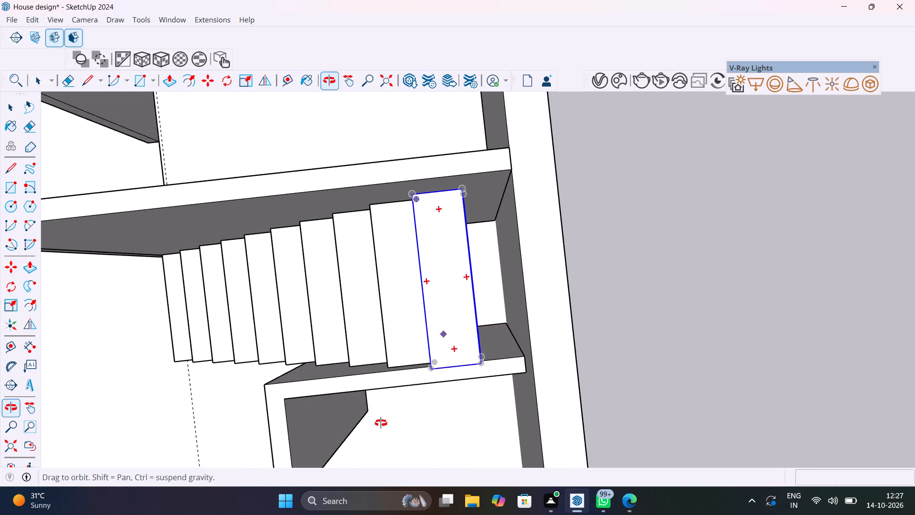
middle_click_drag(381, 423, 678, 235)
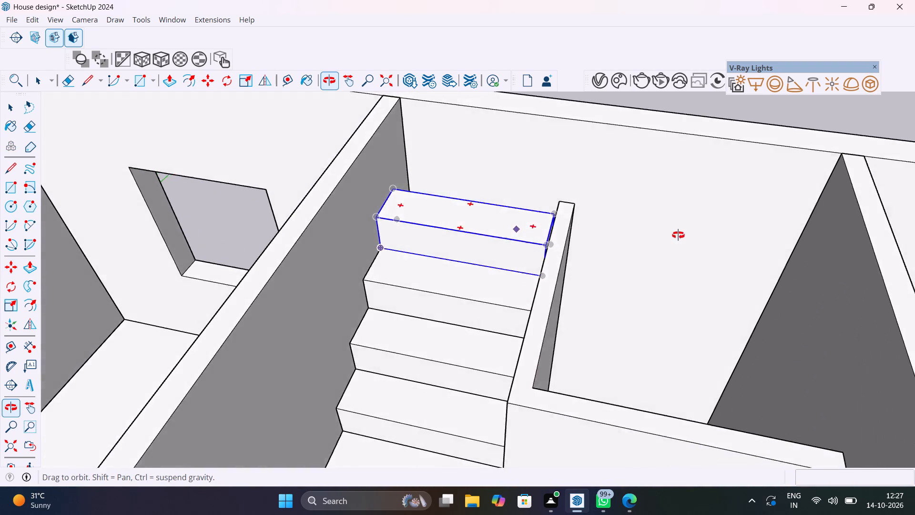
middle_click_drag(678, 235, 698, 182)
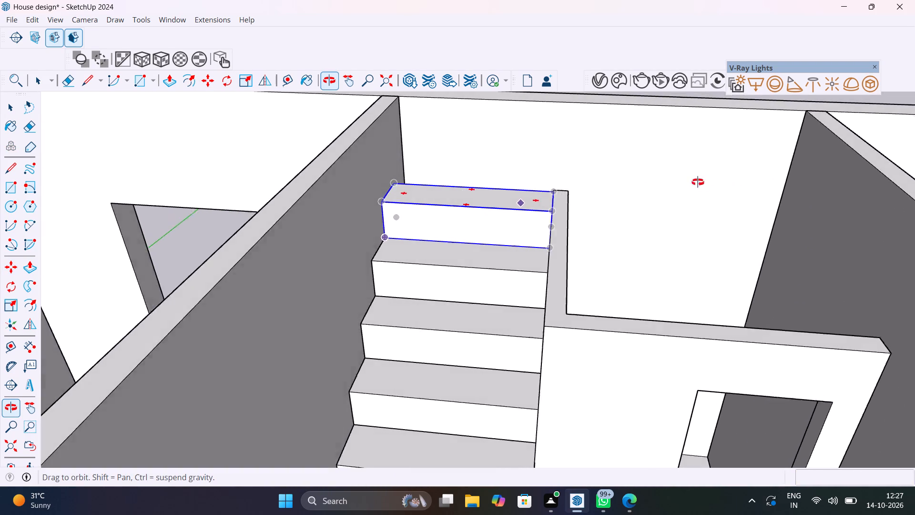
middle_click_drag(698, 182, 701, 222)
scroll(701, 222, "down", 6)
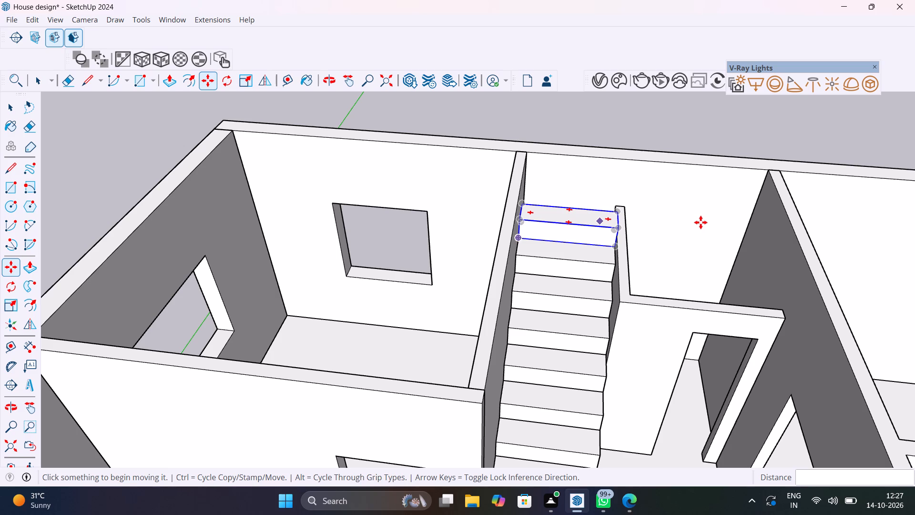
scroll(635, 259, "down", 8)
middle_click_drag(633, 273, 549, 242)
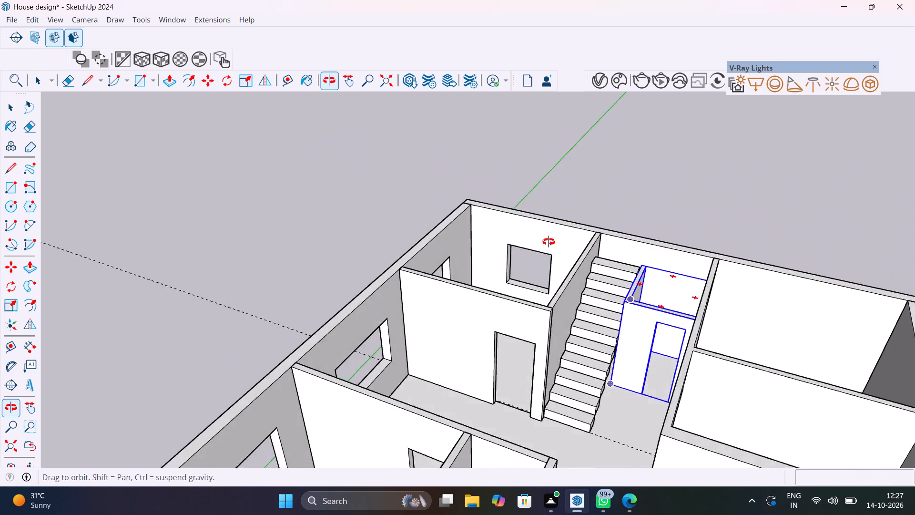
middle_click_drag(549, 242, 517, 241)
scroll(606, 316, "up", 2)
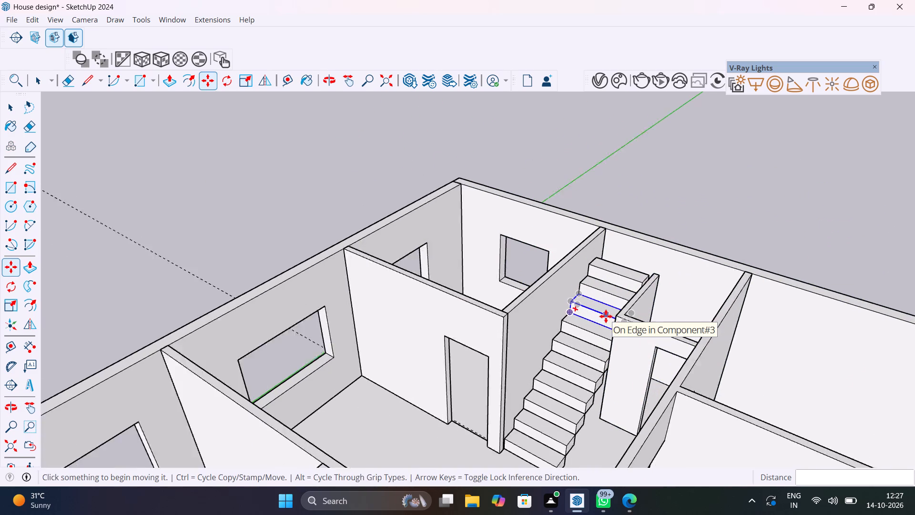
Examine how the finished stair flight sits between the side wall and the L-shaped partition, and within the whole house.
scroll(606, 316, "up", 3)
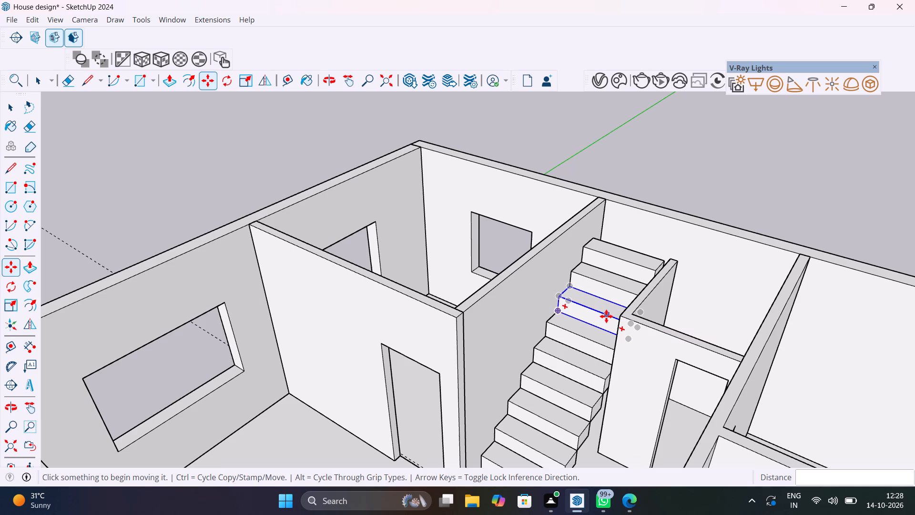
middle_click_drag(644, 309, 669, 295)
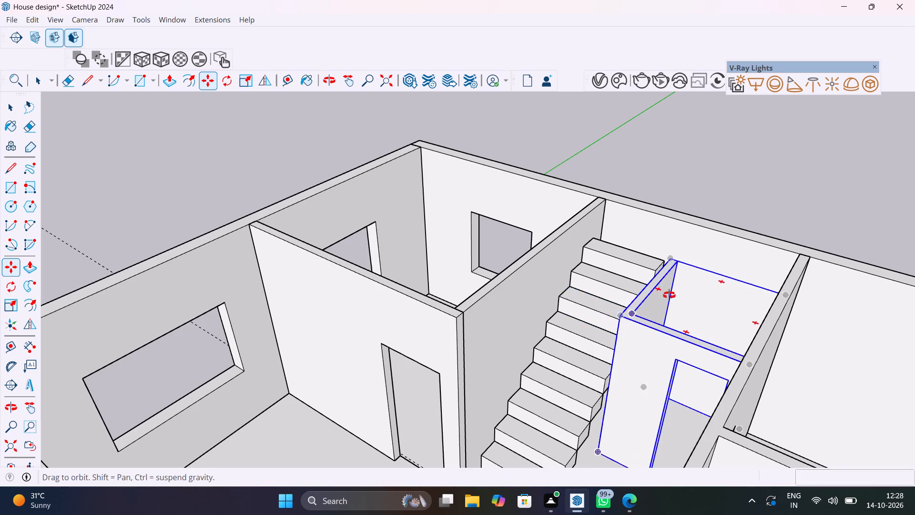
middle_click_drag(669, 295, 759, 284)
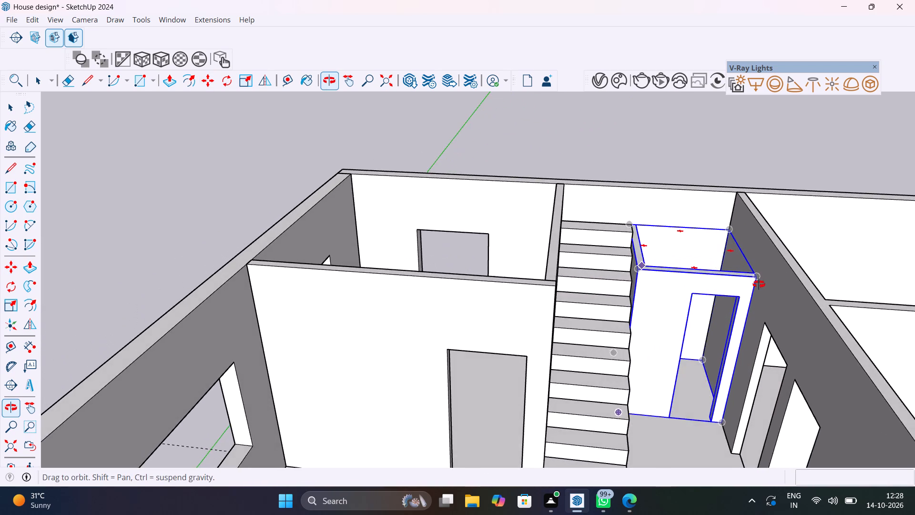
middle_click_drag(759, 284, 761, 269)
scroll(707, 321, "down", 7)
middle_click_drag(716, 327, 779, 319)
scroll(768, 323, "down", 9)
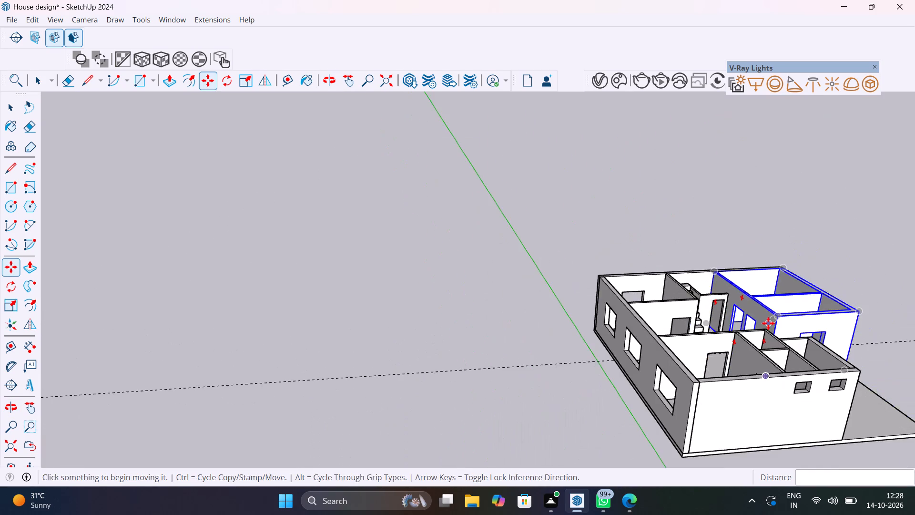
scroll(768, 323, "down", 4)
scroll(642, 285, "up", 1)
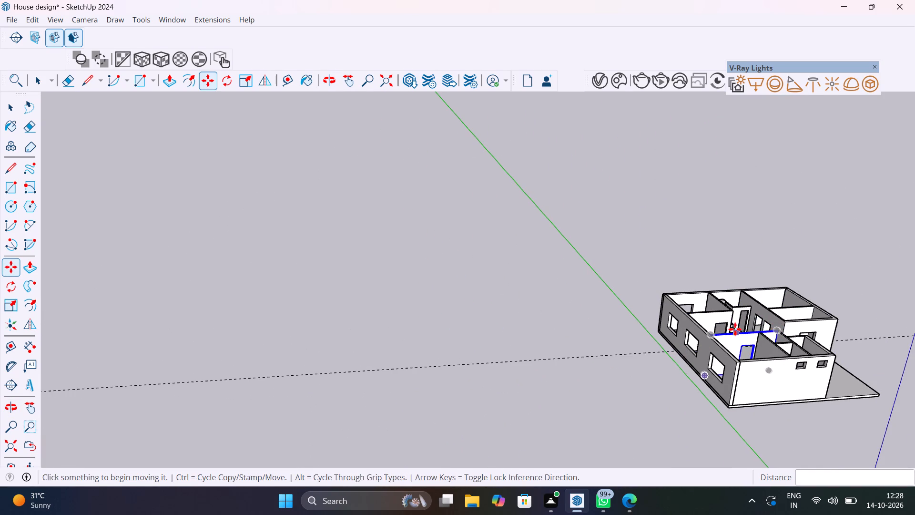
middle_click_drag(732, 328, 506, 273)
scroll(643, 319, "up", 10)
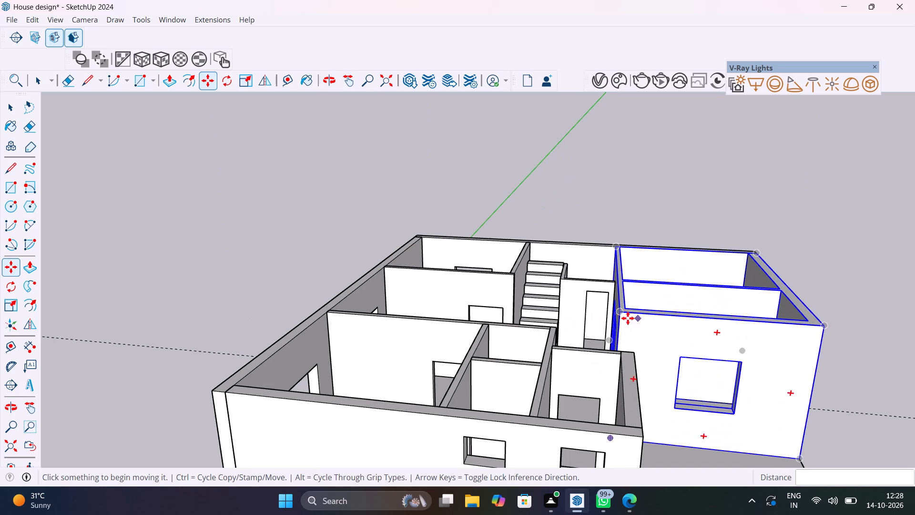
scroll(561, 268, "up", 9)
middle_click_drag(562, 268, 531, 333)
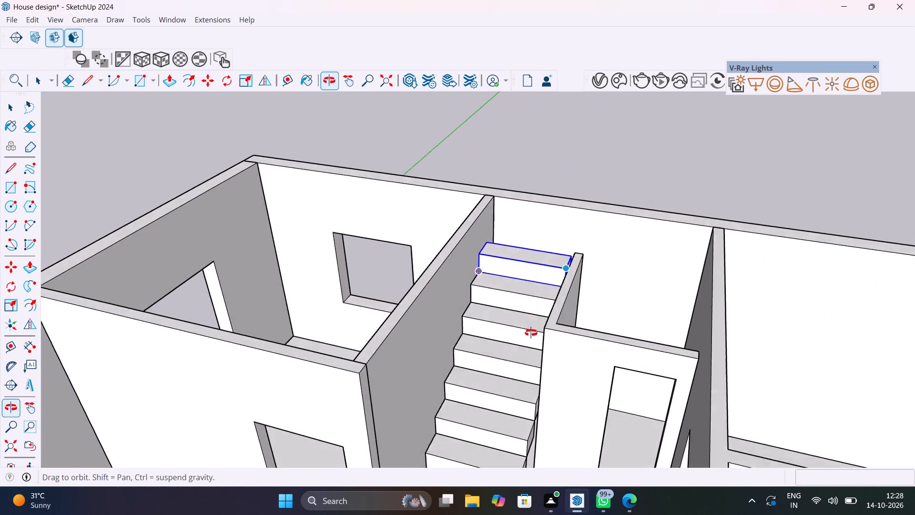
middle_click_drag(531, 333, 518, 386)
scroll(545, 301, "down", 8)
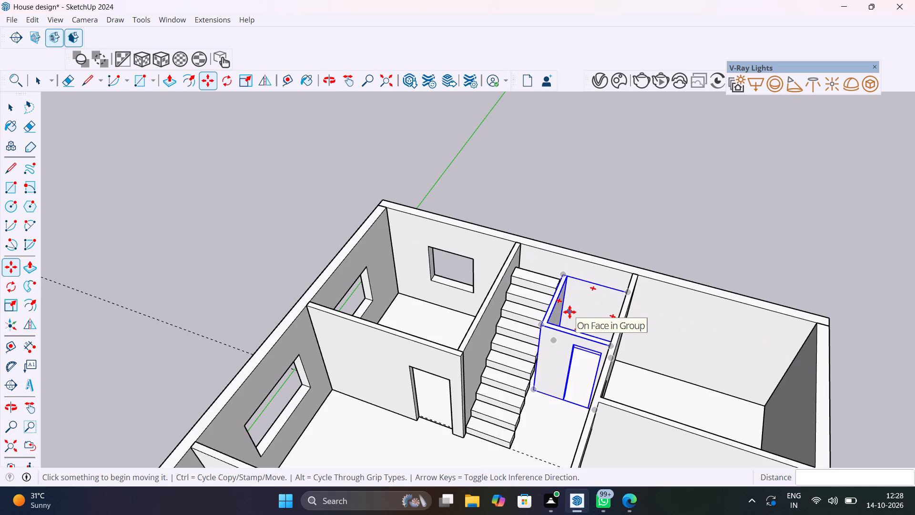
scroll(569, 312, "up", 9)
scroll(569, 309, "down", 6)
middle_click_drag(572, 313, 530, 283)
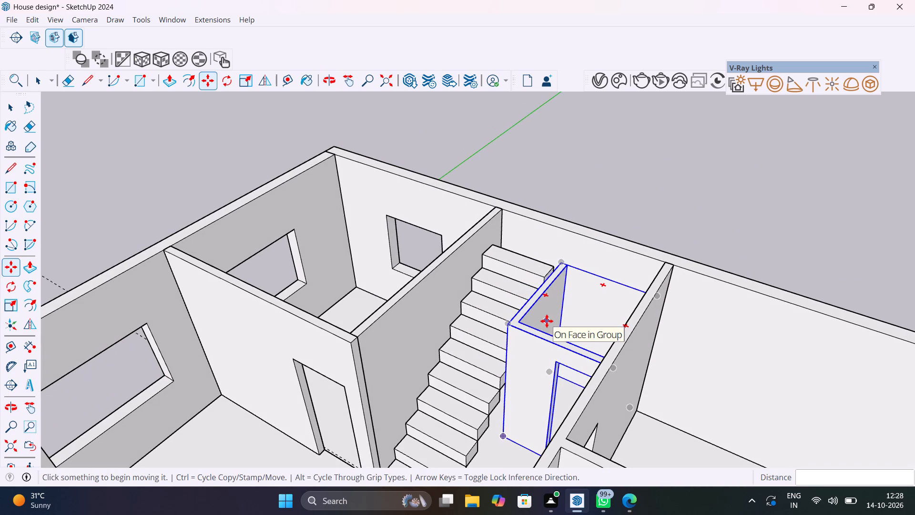
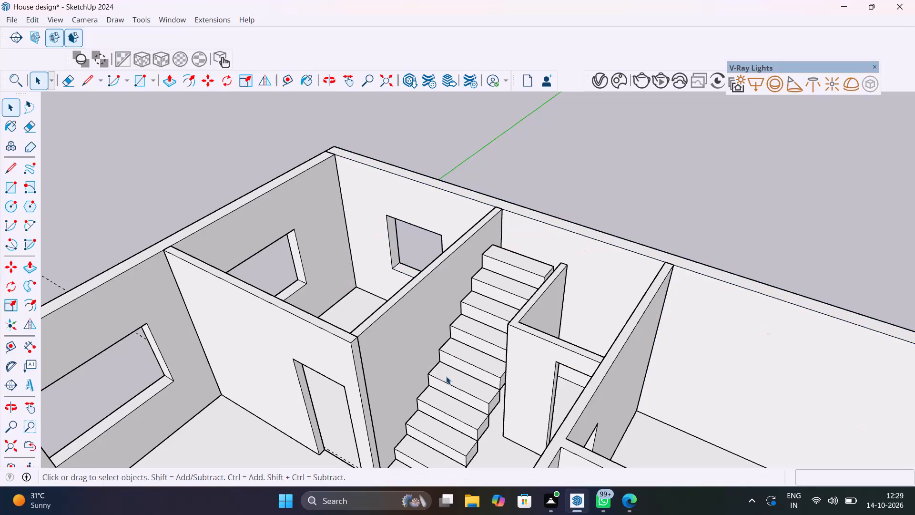
Undo the array of stair steps along the side wall.
key("ctrl+z")
Push/Pull the L-shaped partition's stair-side face 3'6" out to the side wall, filling the stair bay at partition height.
scroll(452, 397, "down", 1)
middle_click_drag(460, 400, 531, 413)
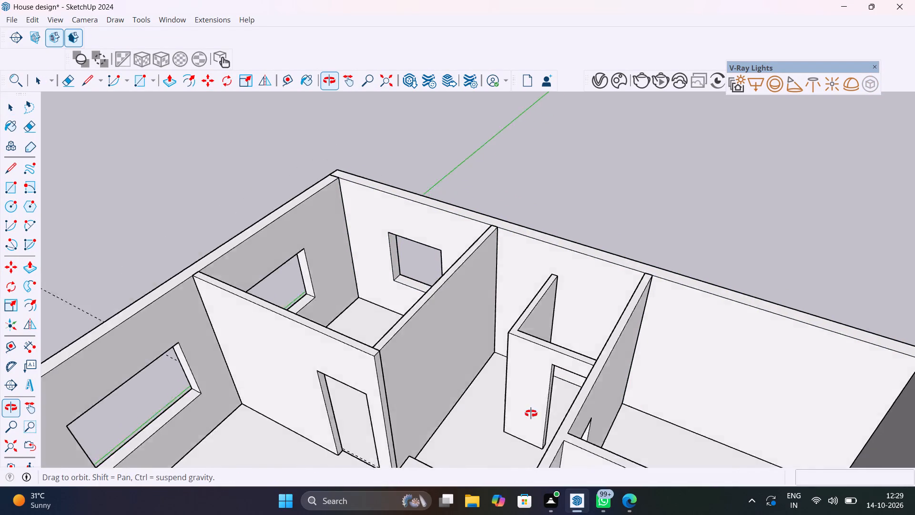
middle_click_drag(531, 413, 710, 457)
scroll(560, 267, "up", 9)
left_click(576, 292)
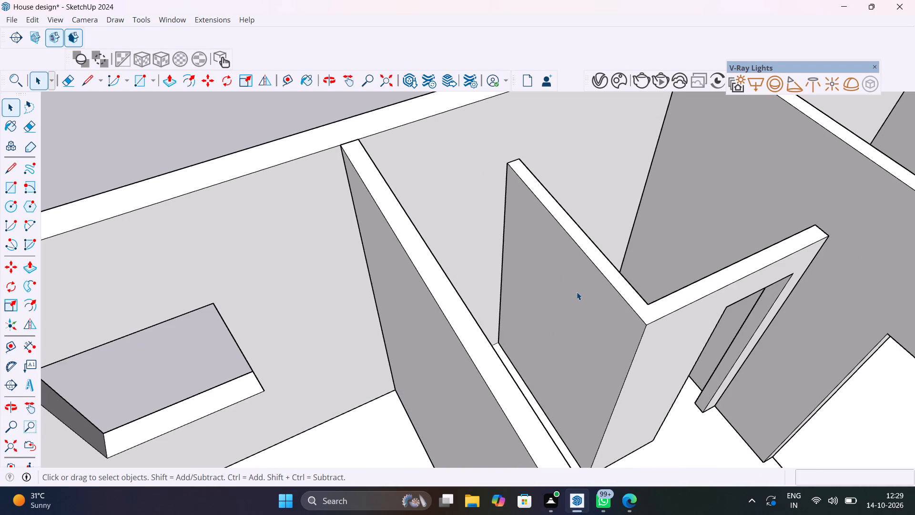
double_click(577, 292)
left_click(577, 292)
left_click(577, 295)
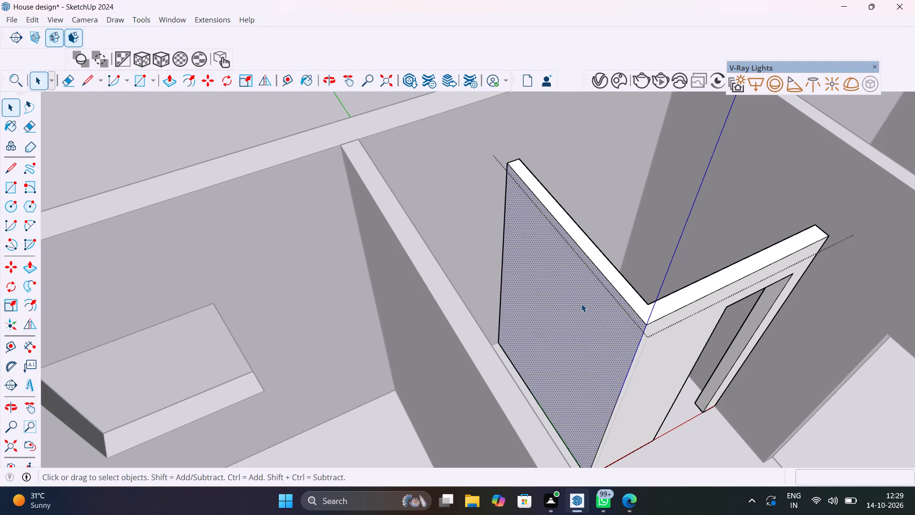
key("p")
left_click(580, 304)
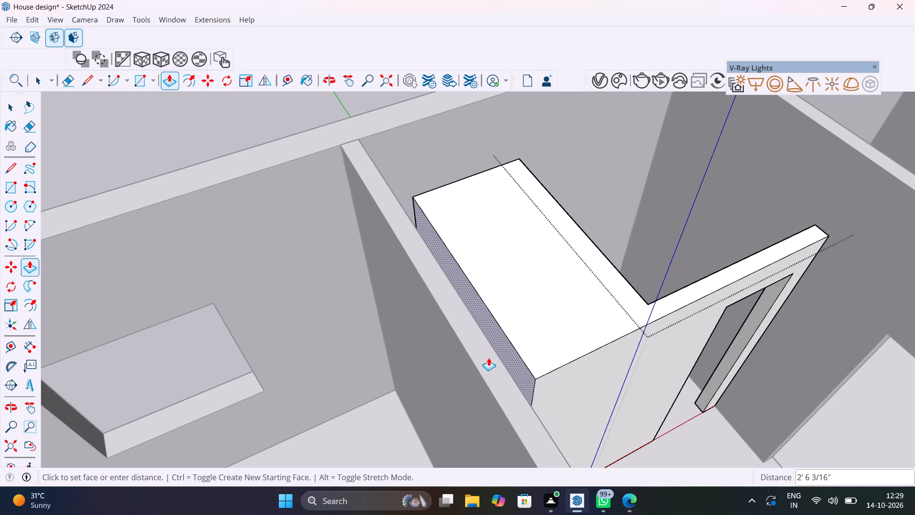
left_click(521, 392)
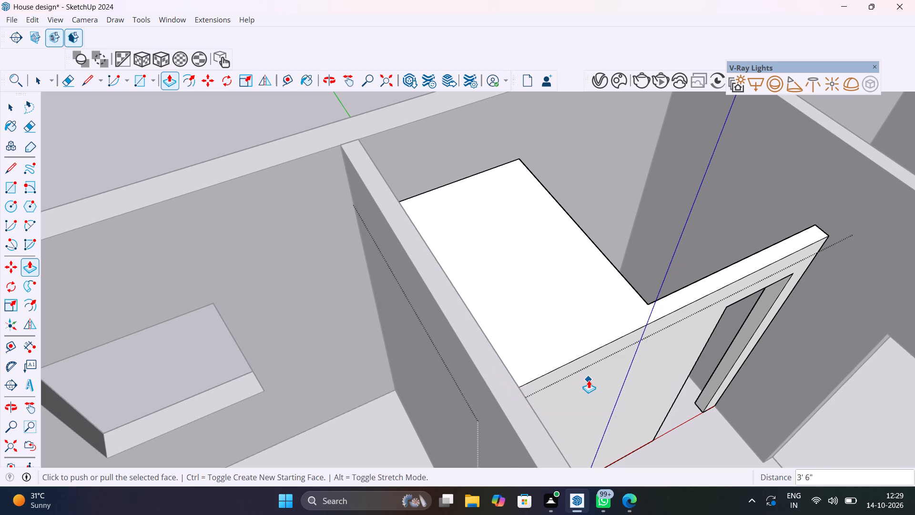
scroll(589, 378, "down", 7)
middle_click_drag(594, 386, 412, 206)
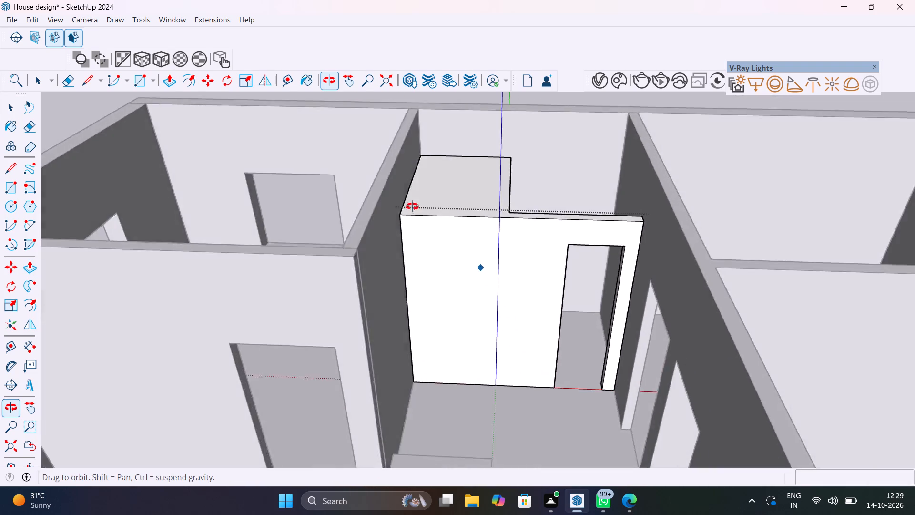
middle_click_drag(412, 206, 435, 182)
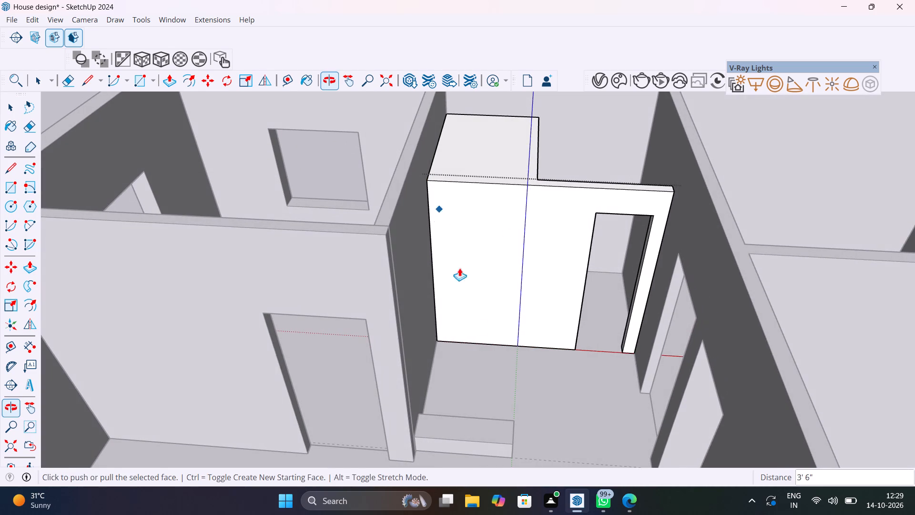
key("space")
scroll(587, 306, "down", 7)
left_click(786, 124)
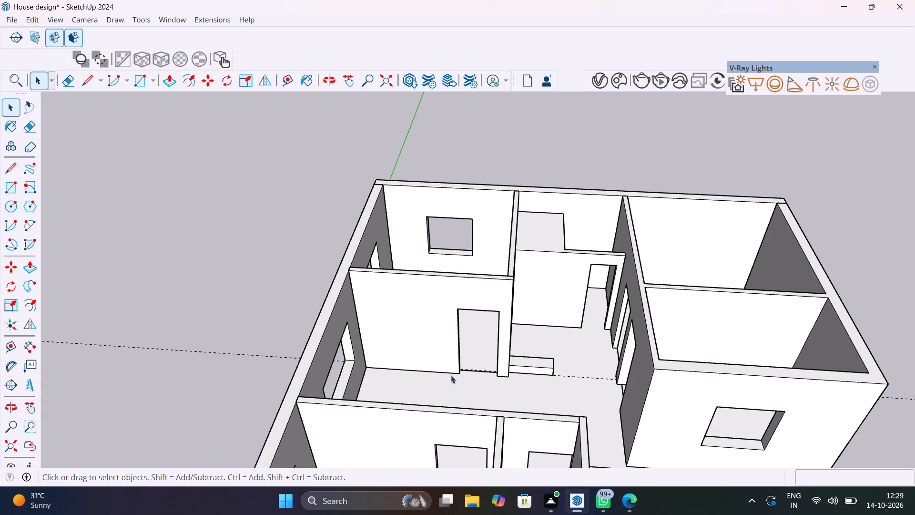
Copy the bottom step from its front bottom corner to its rear top corner, and array it as 10 copies.
left_click(533, 362)
scroll(552, 377, "up", 8)
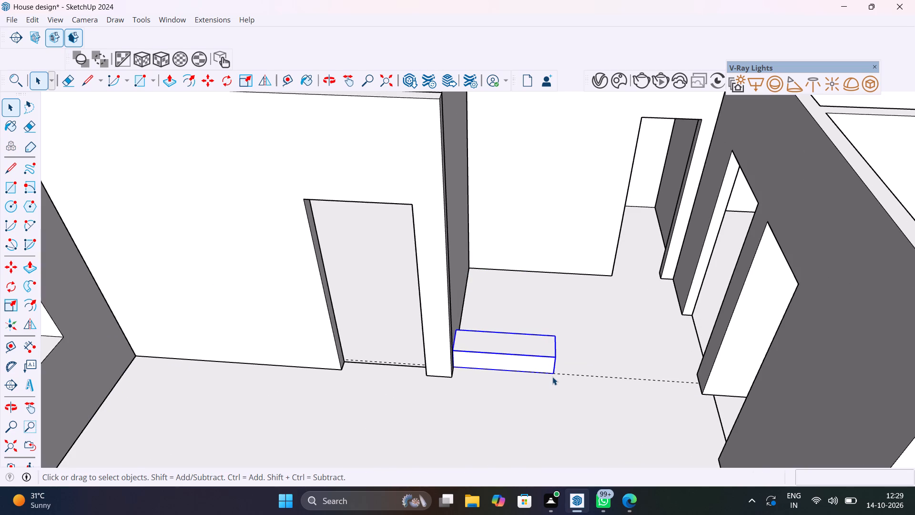
key("m")
left_click(557, 376)
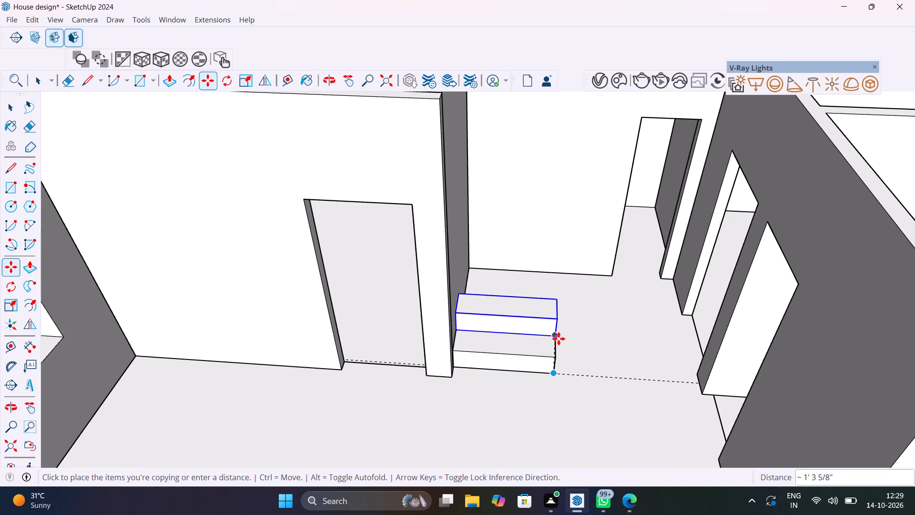
left_click(559, 338)
middle_click_drag(554, 337, 410, 368)
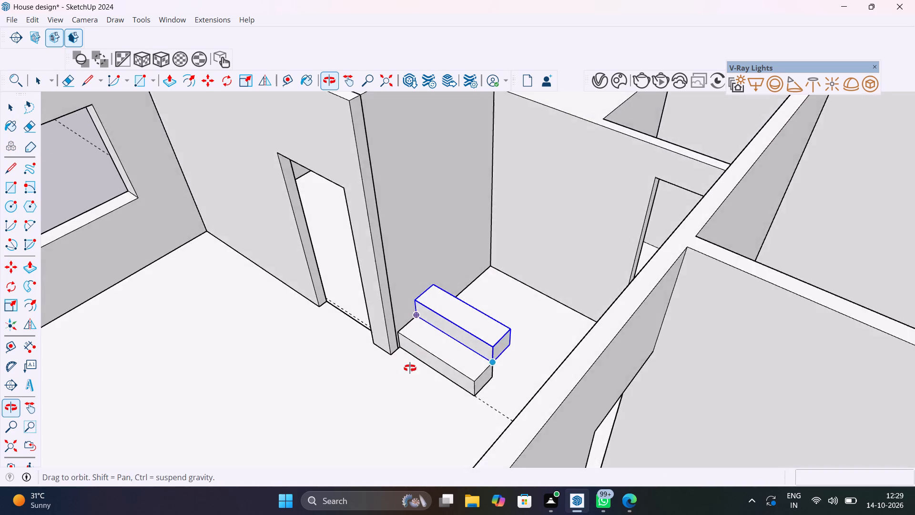
middle_click_drag(410, 368, 398, 402)
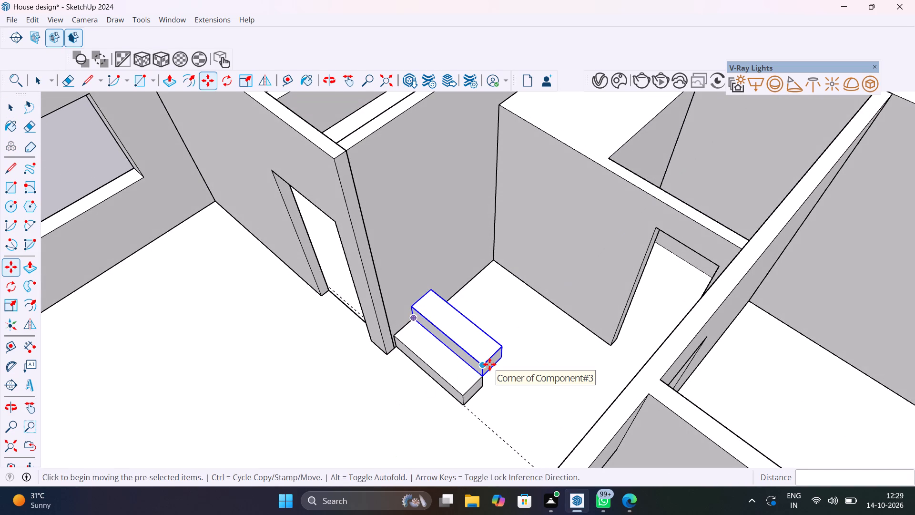
type("10*")
key("Return")
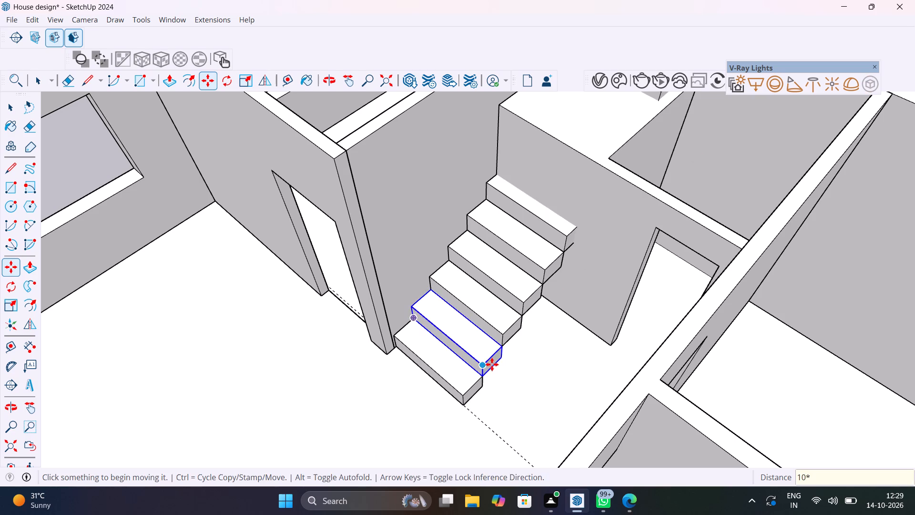
scroll(492, 368, "down", 7)
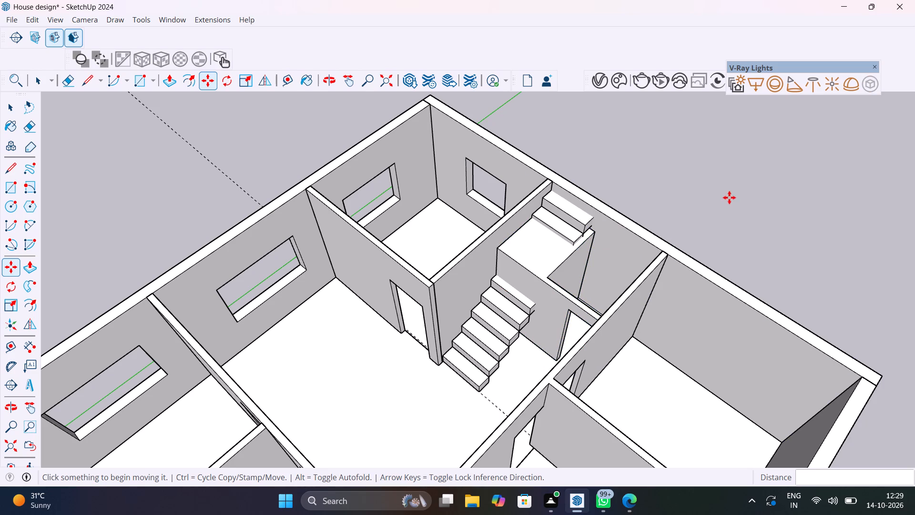
Inside the partition group, draw a line about 4 1/2" long across its top from the inner corner to the front edge.
key("space")
left_click(556, 253)
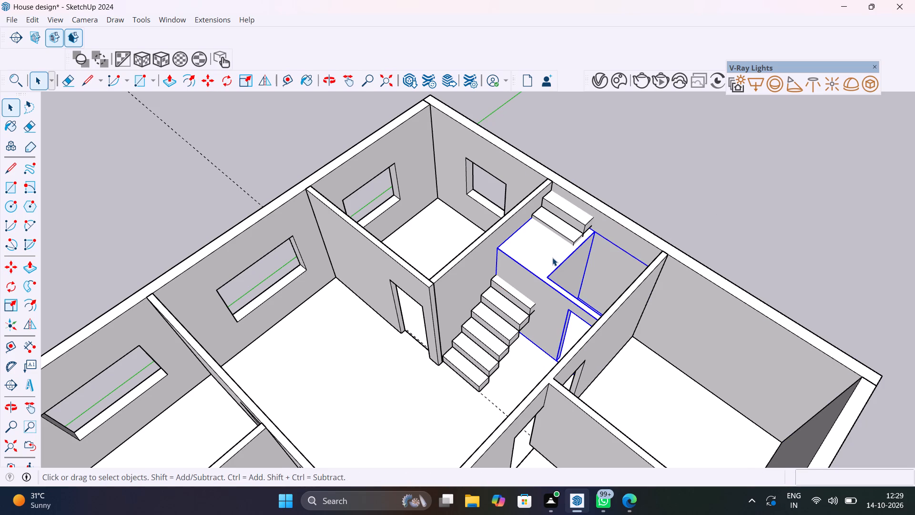
double_click(552, 257)
left_click(552, 257)
left_click(540, 257)
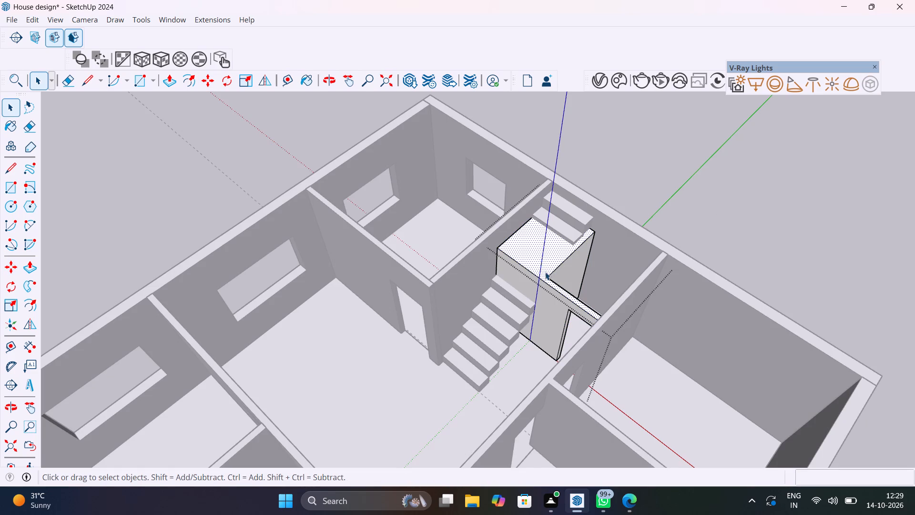
scroll(545, 272, "up", 10)
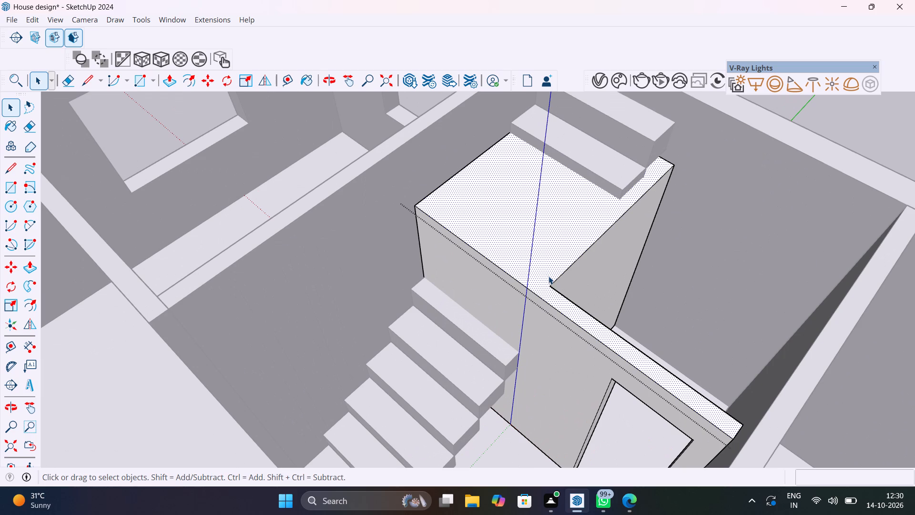
key("l")
left_click(553, 284)
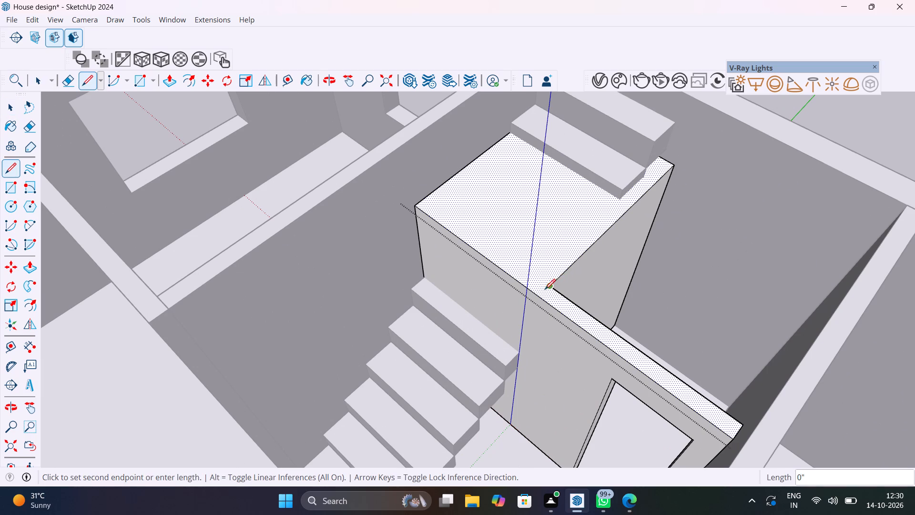
left_click(540, 294)
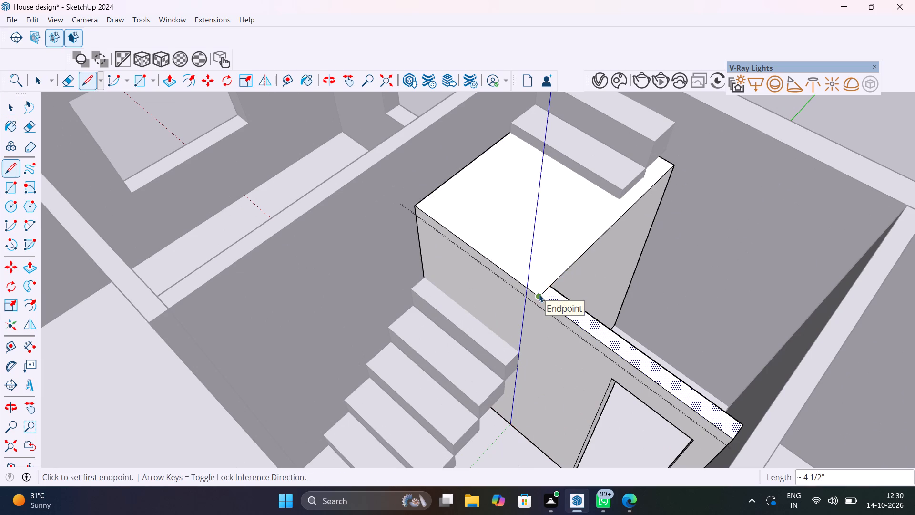
key("space")
key("space")
key("space")
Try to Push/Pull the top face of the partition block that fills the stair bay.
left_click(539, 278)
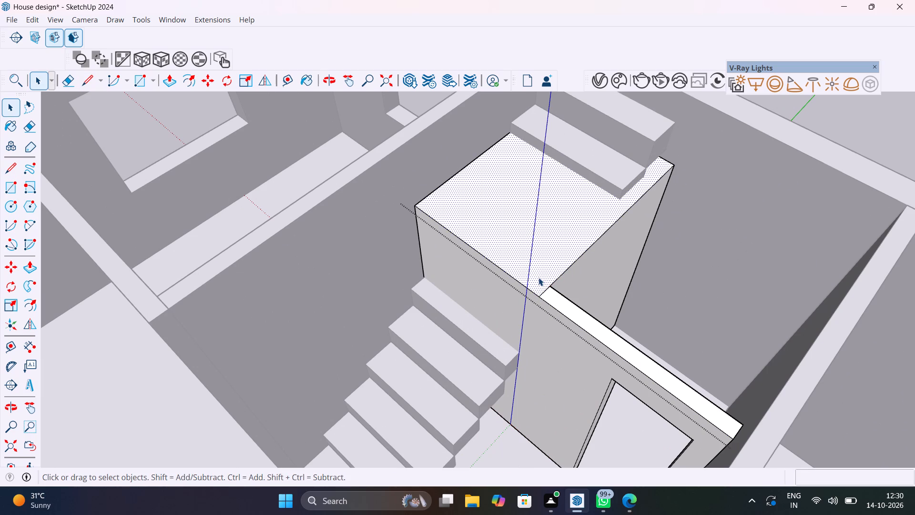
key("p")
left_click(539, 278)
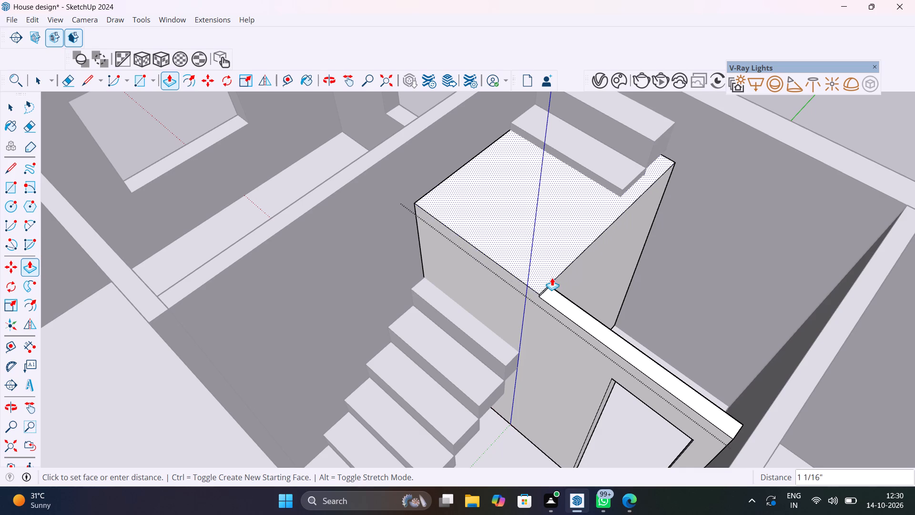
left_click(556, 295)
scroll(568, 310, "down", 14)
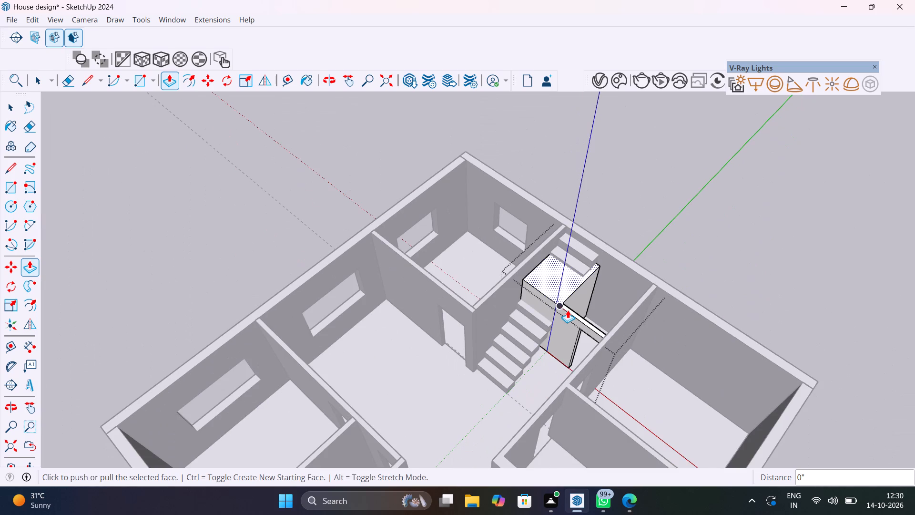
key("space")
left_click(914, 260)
Copy the two aligned top edges along the partition's return wall about 3 1/8" toward the stairs to mark the wall thickness.
scroll(574, 309, "up", 5)
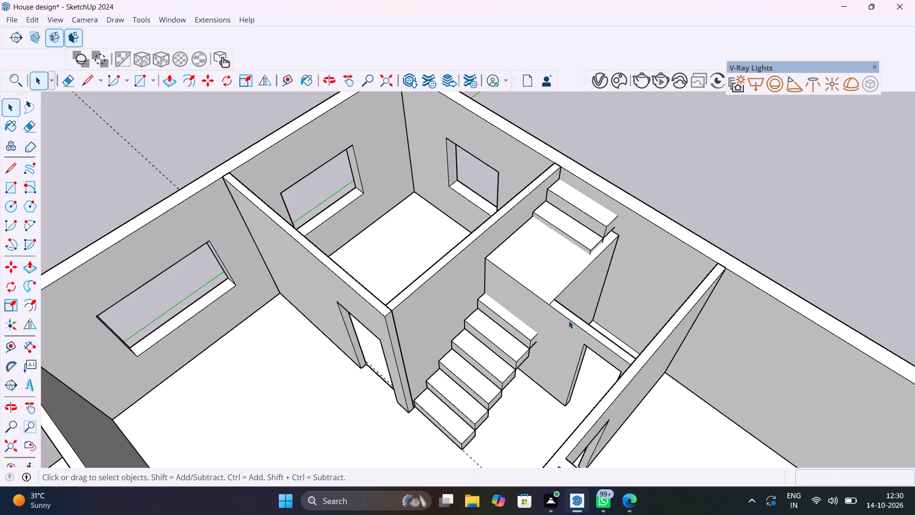
scroll(569, 320, "up", 1)
middle_click_drag(568, 320, 592, 263)
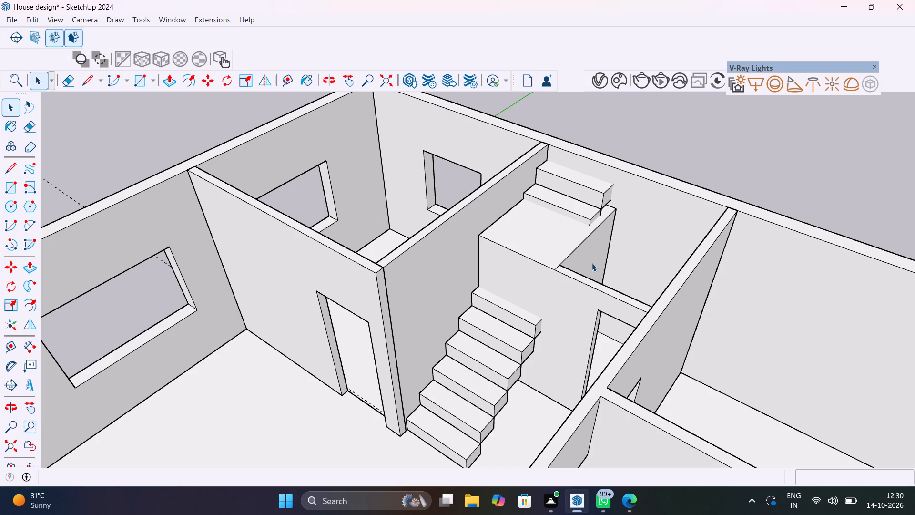
middle_click_drag(592, 263, 599, 325)
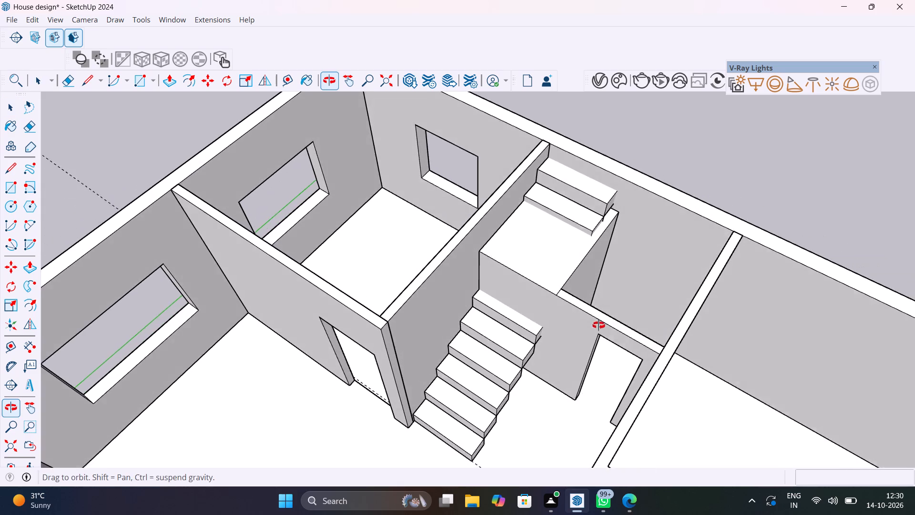
middle_click_drag(599, 325, 668, 354)
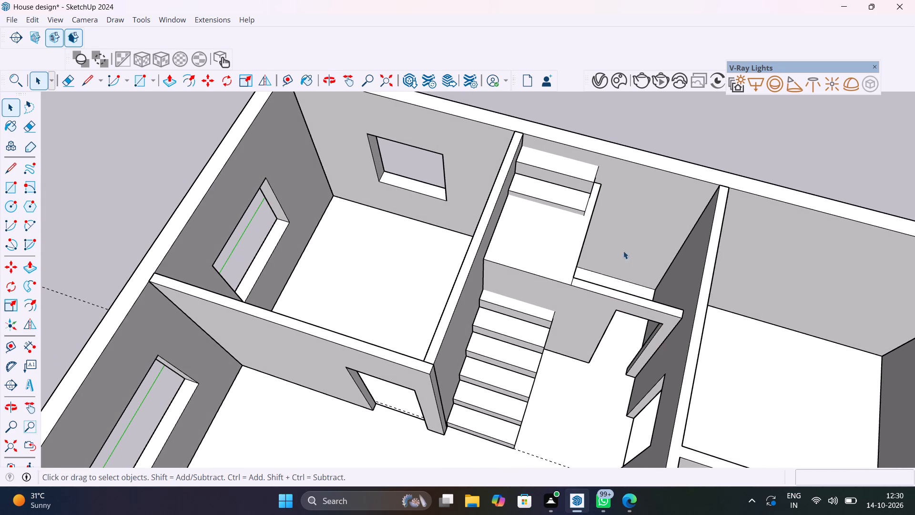
scroll(595, 254, "up", 9)
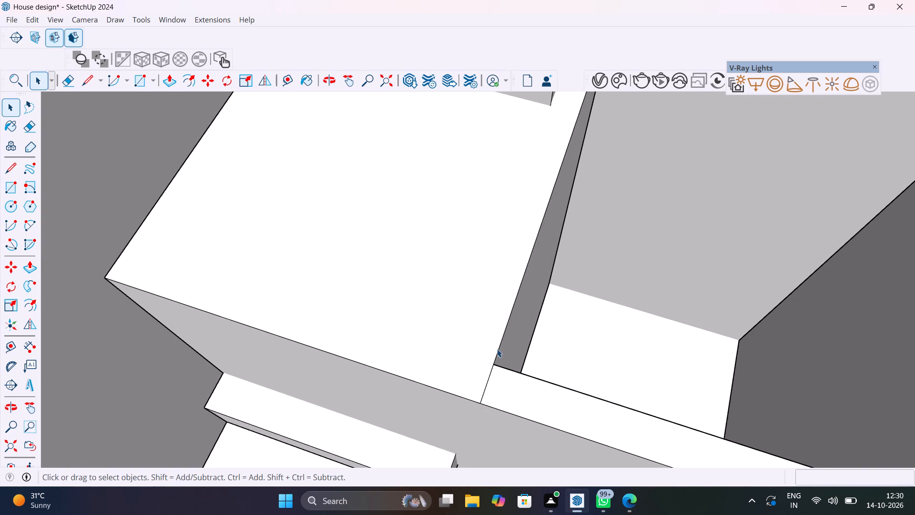
left_click(498, 350)
triple_click(498, 350)
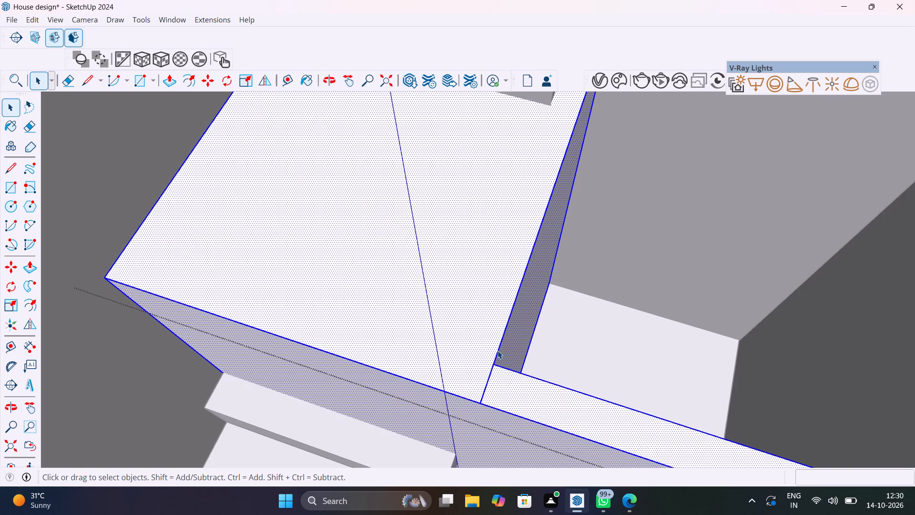
left_click(498, 350)
scroll(498, 350, "down", 10)
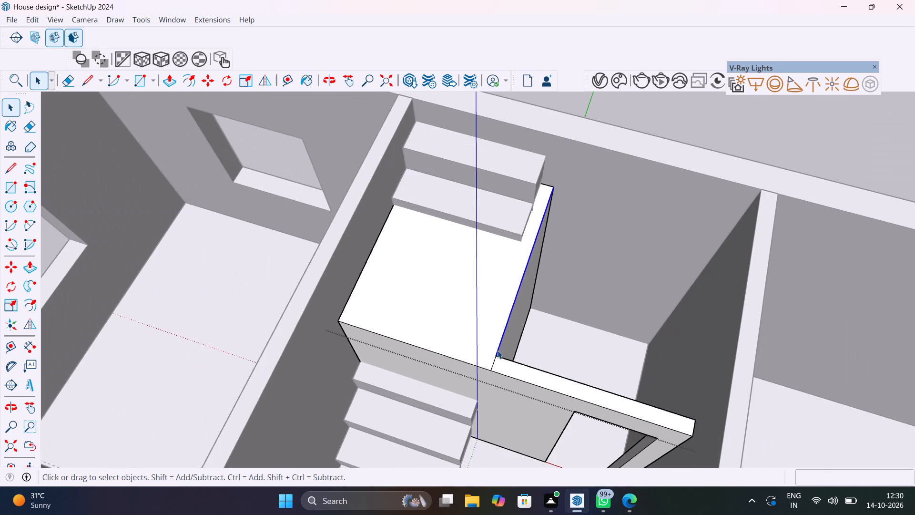
left_click(492, 363, "shift")
key("m")
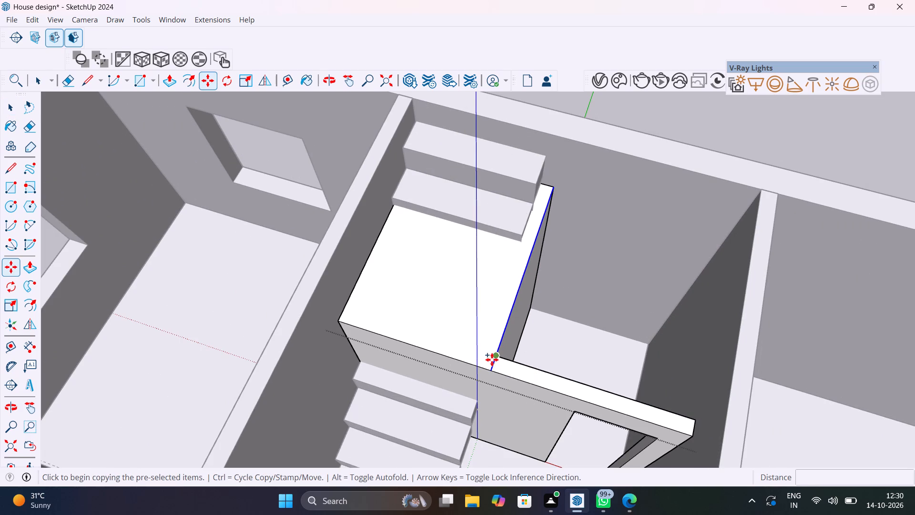
left_click(491, 368)
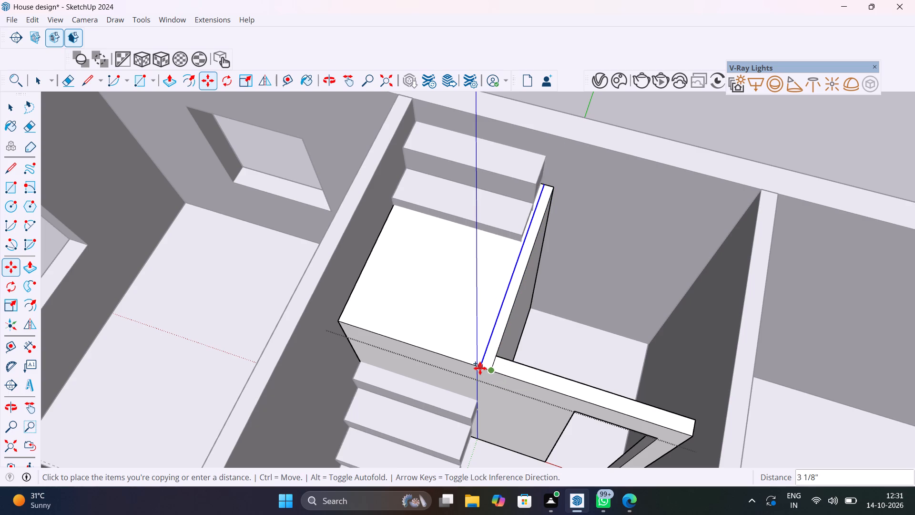
left_click(480, 368)
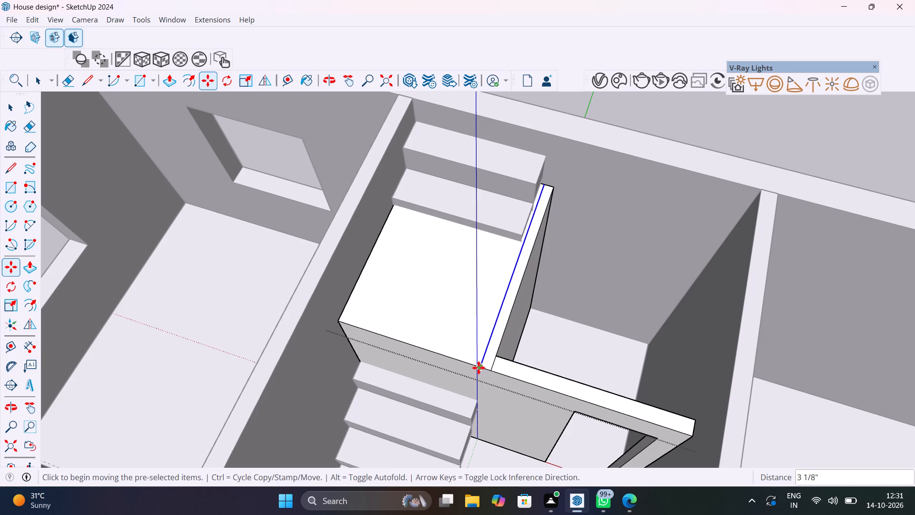
Push/Pull the top face of the block filling the stair bay down about 3' 10", and exit the partition group.
key("space")
left_click(463, 340)
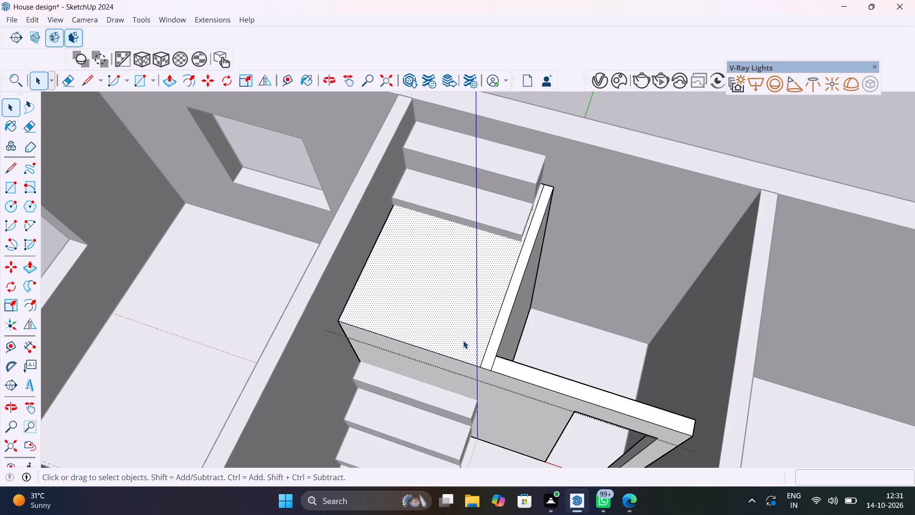
key("p")
left_click(463, 340)
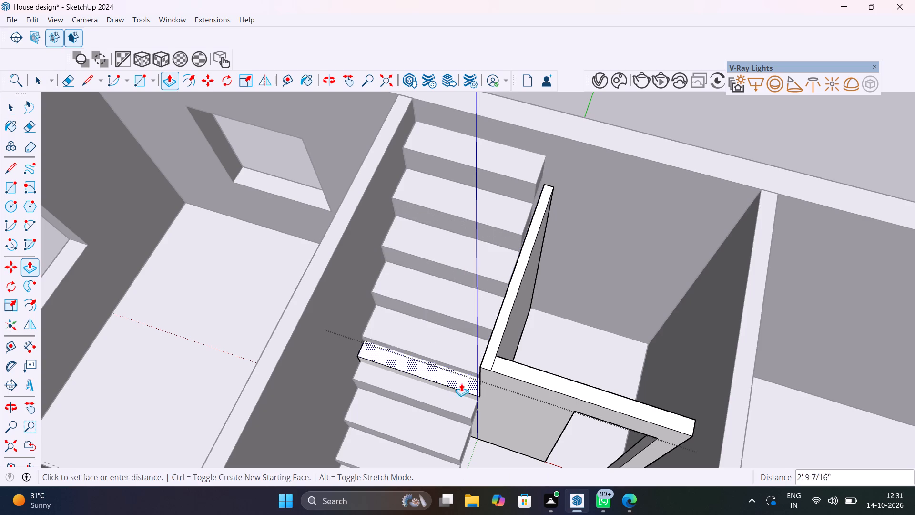
middle_click_drag(484, 410, 479, 407)
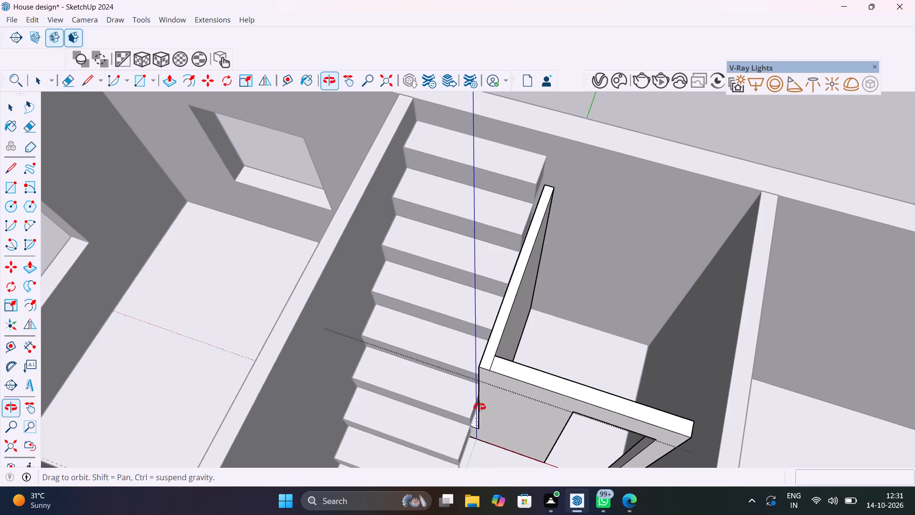
middle_click_drag(479, 407, 420, 267)
scroll(420, 267, "up", 1)
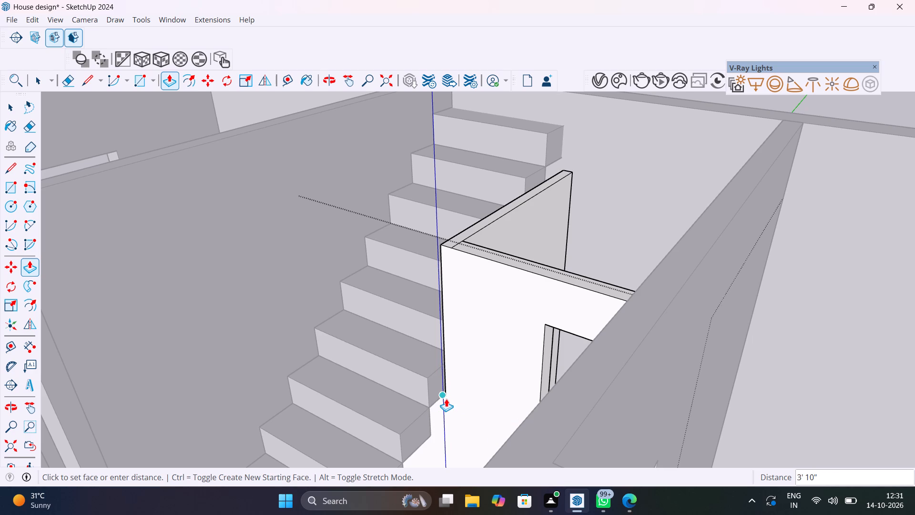
left_click(446, 399)
scroll(457, 403, "down", 6)
middle_click_drag(457, 403, 565, 413)
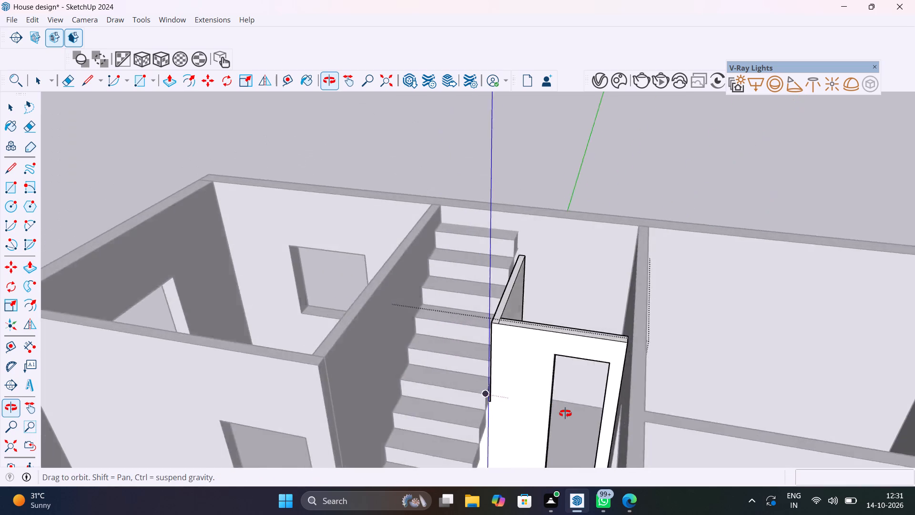
middle_click_drag(565, 413, 612, 423)
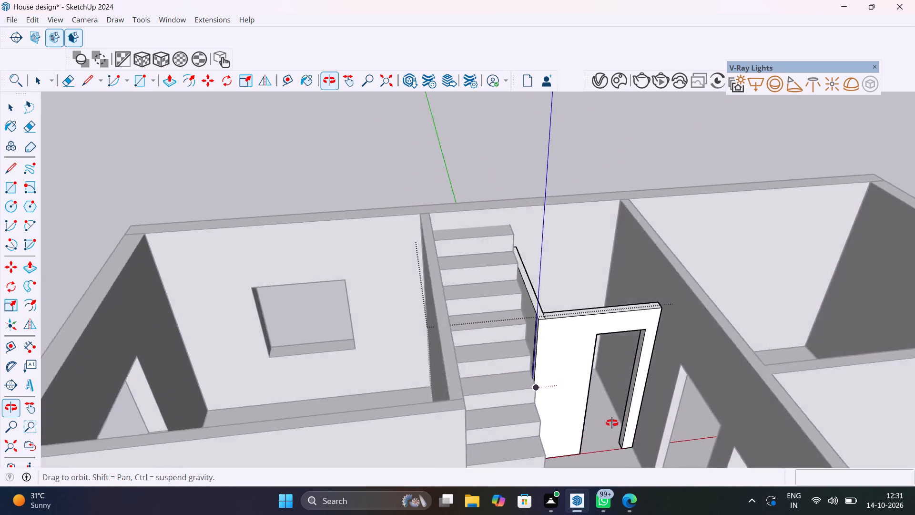
middle_click_drag(612, 423, 575, 355)
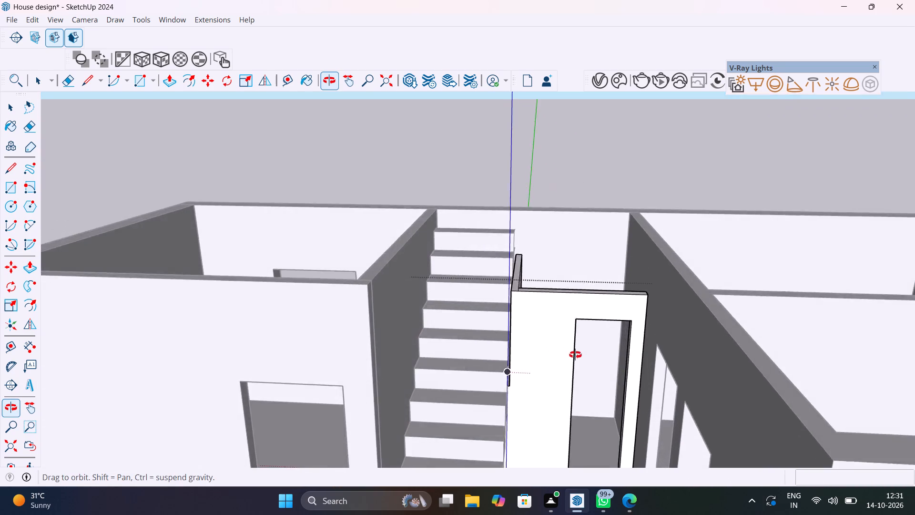
middle_click_drag(575, 355, 579, 408)
key("space")
left_click(615, 180)
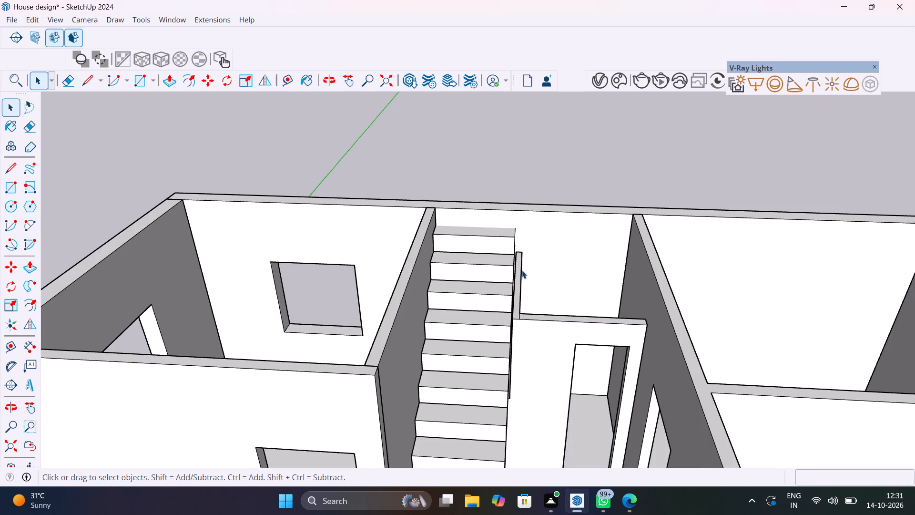
Delete the topmost step of the flight, at the house's rear wall.
scroll(522, 270, "down", 4)
middle_click_drag(529, 319, 525, 354)
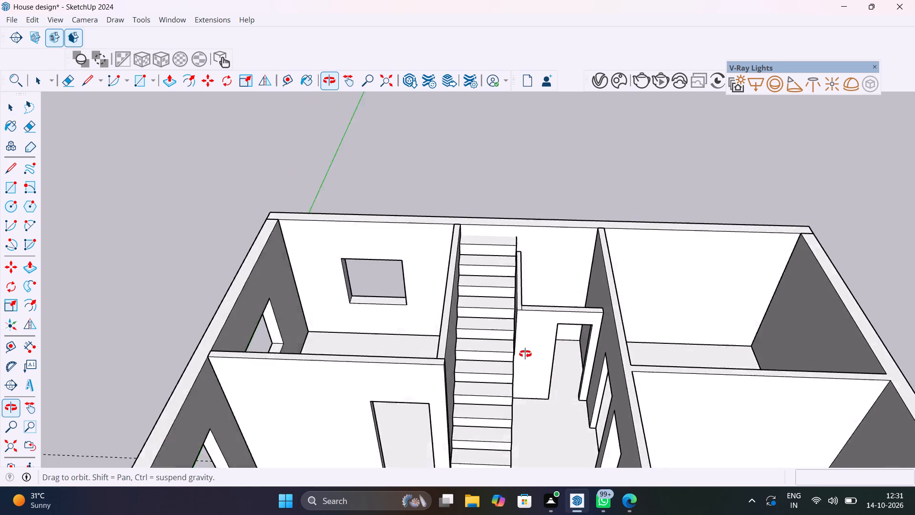
middle_click_drag(525, 354, 93, 360)
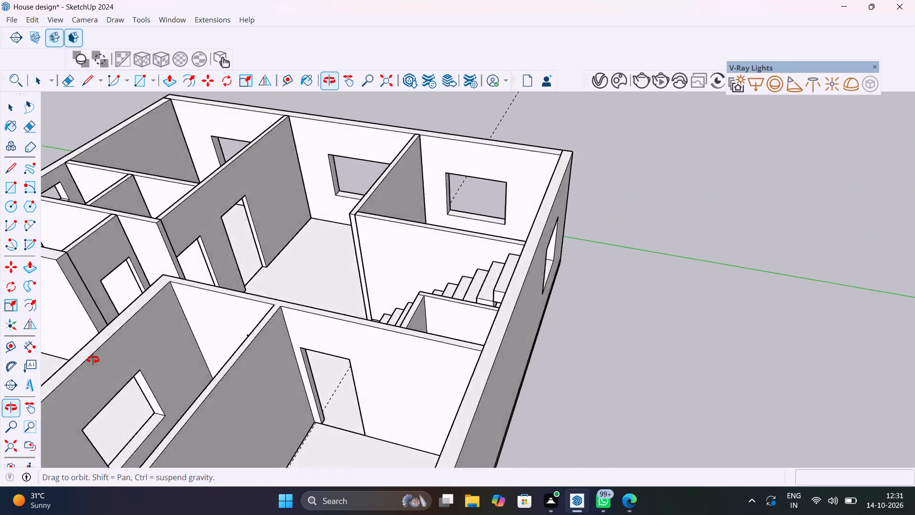
middle_click_drag(93, 360, 461, 339)
scroll(537, 255, "up", 11)
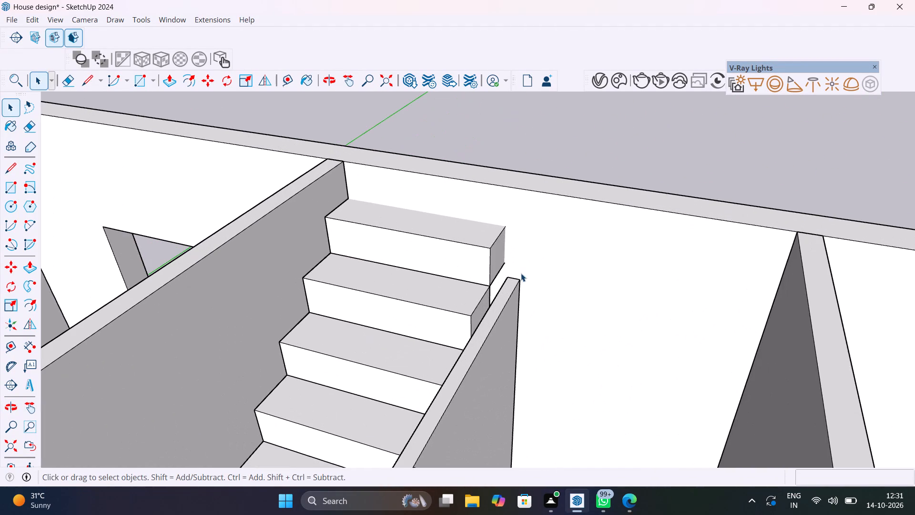
middle_click_drag(518, 274, 504, 336)
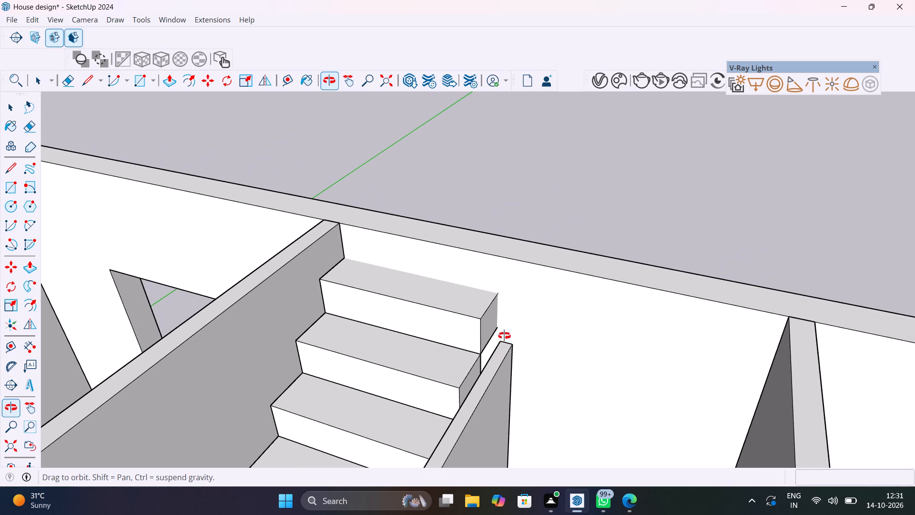
middle_click_drag(504, 336, 446, 337)
left_click(450, 327)
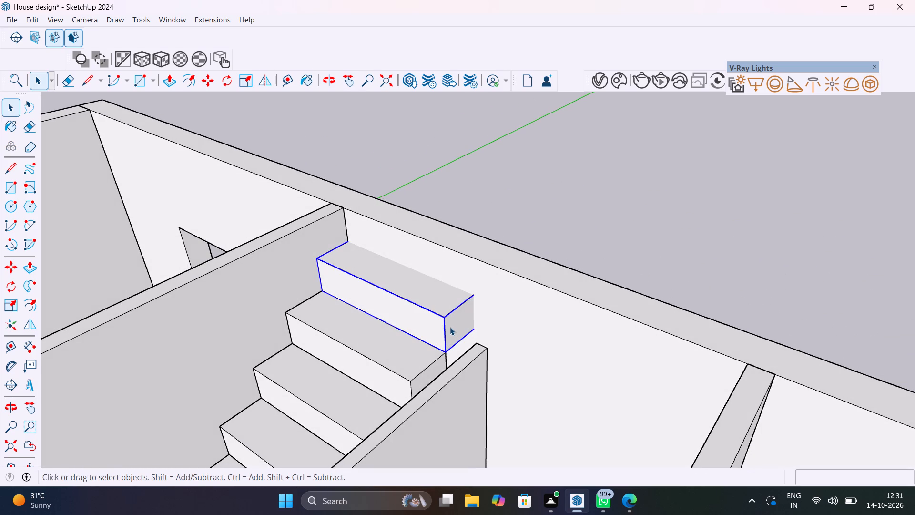
key("Delete")
Draw a 4' 10 5/8" by about 5' 4 1/2" landing rectangle from the return wall's rear top corner to the partition's far front corner.
middle_click_drag(449, 341, 369, 307)
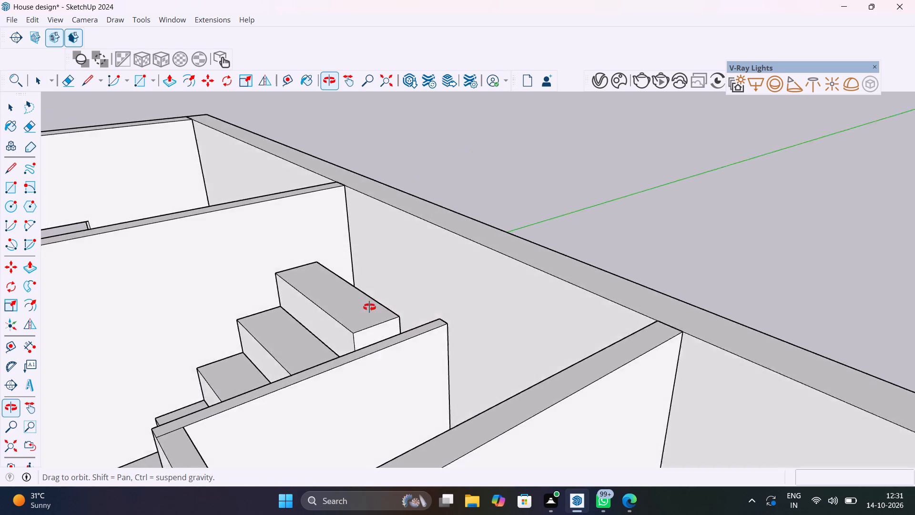
middle_click_drag(369, 307, 288, 356)
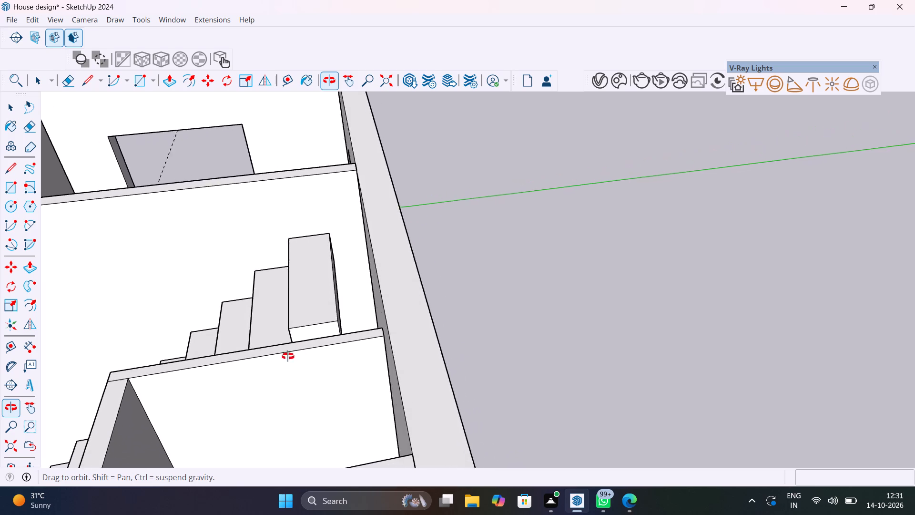
middle_click_drag(288, 356, 586, 336)
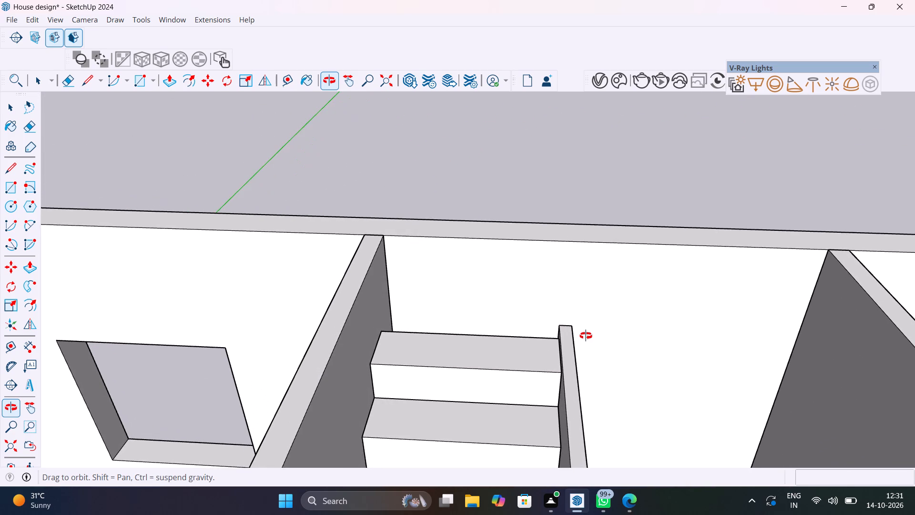
middle_click_drag(586, 336, 486, 203)
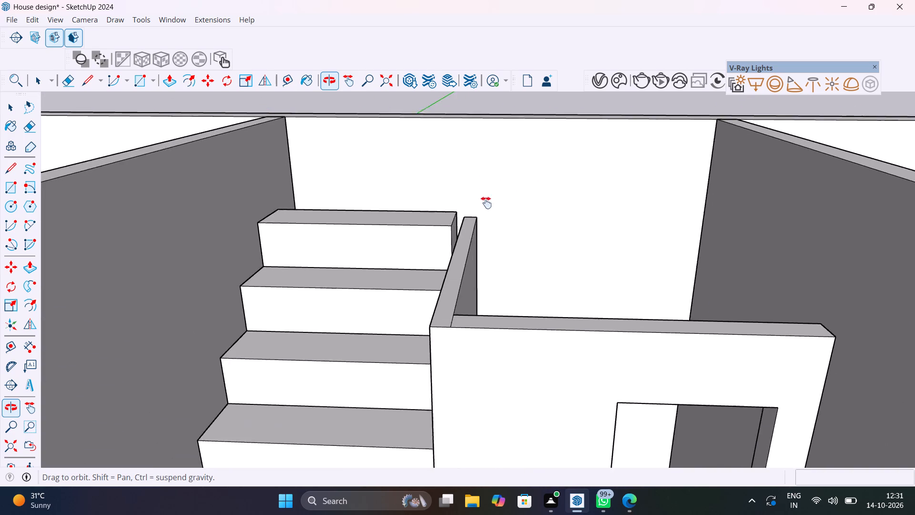
middle_click_drag(486, 203, 512, 279)
key("r")
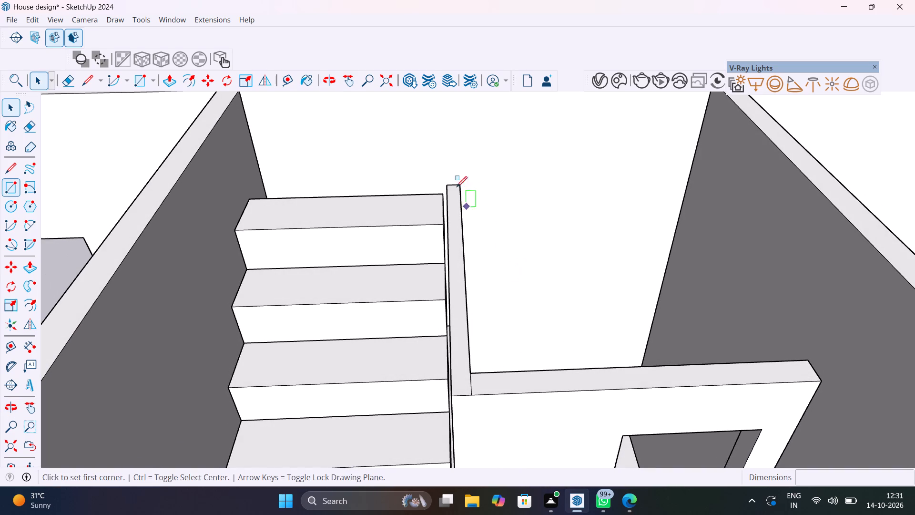
left_click(449, 185)
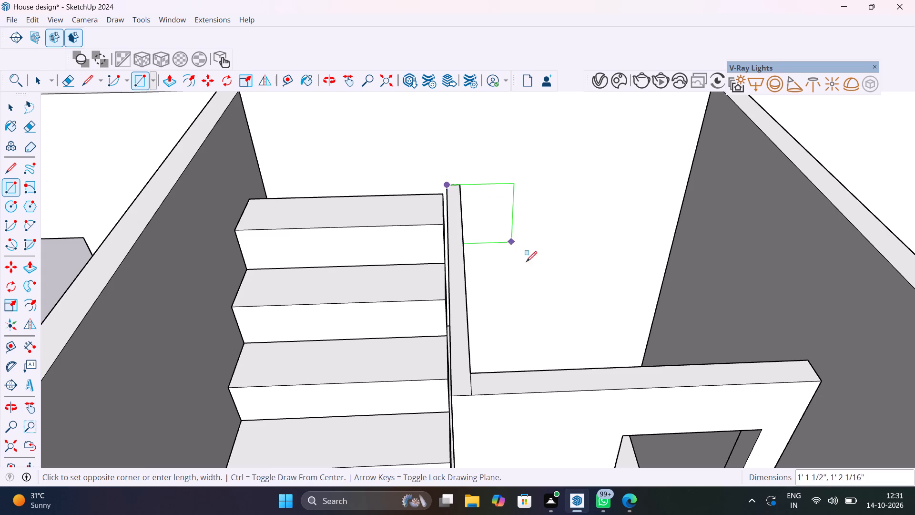
left_click(821, 380)
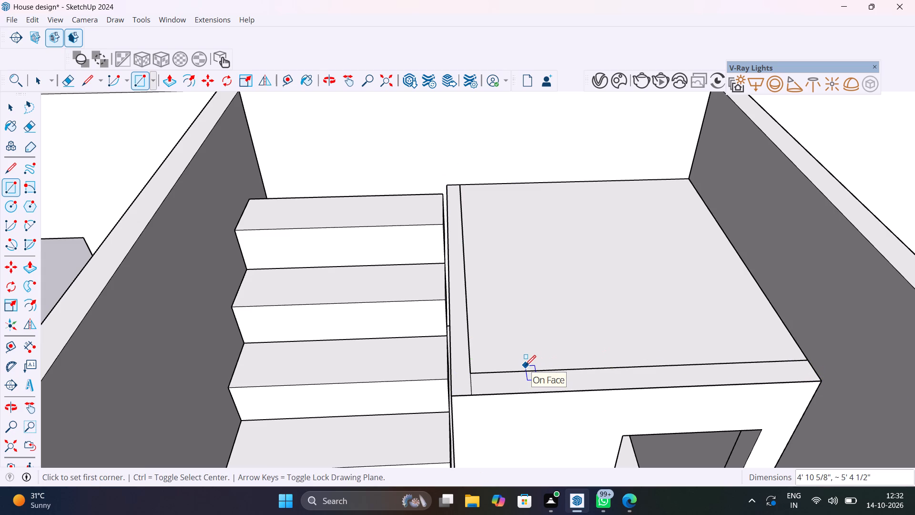
Copy the remaining top step about 1' 8 15/16" upward and back from its rear top corner to the rear wall.
scroll(525, 366, "down", 6)
middle_click_drag(543, 371, 585, 312)
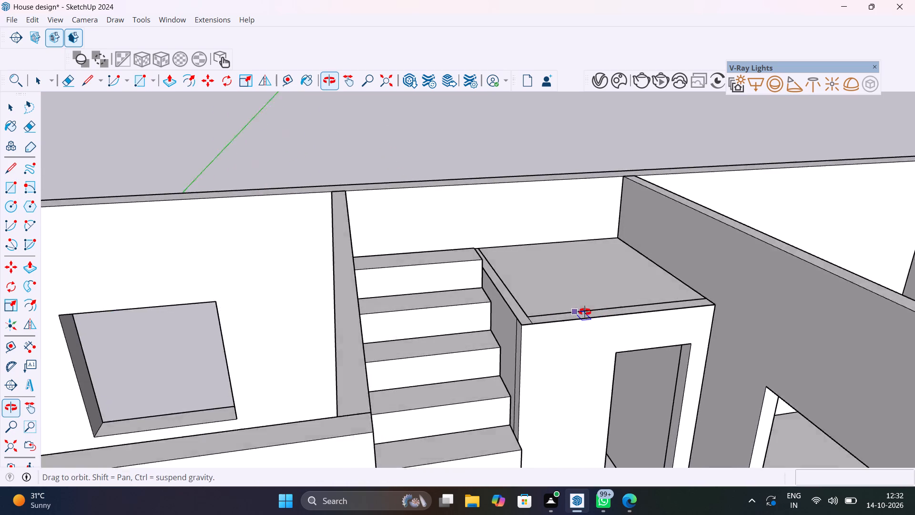
middle_click_drag(585, 312, 587, 360)
scroll(587, 360, "up", 1)
scroll(564, 321, "down", 6)
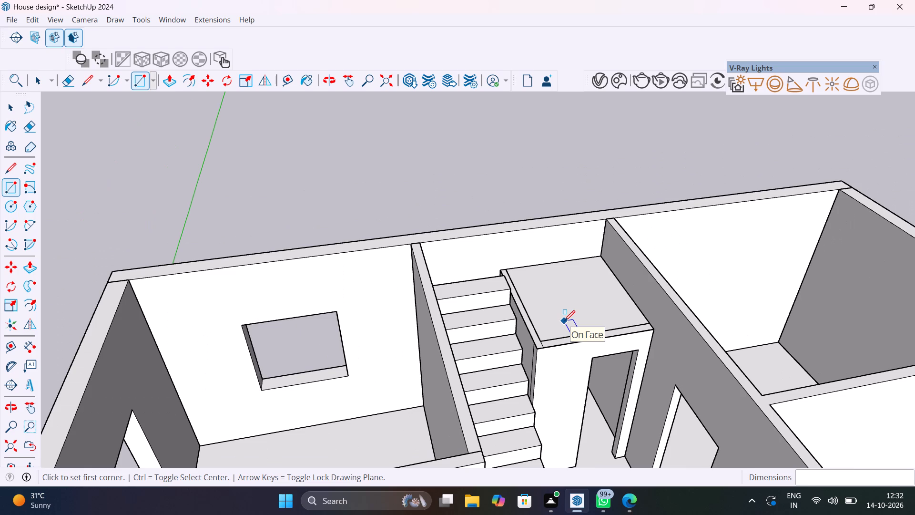
scroll(508, 289, "up", 9)
middle_click_drag(527, 298, 448, 293)
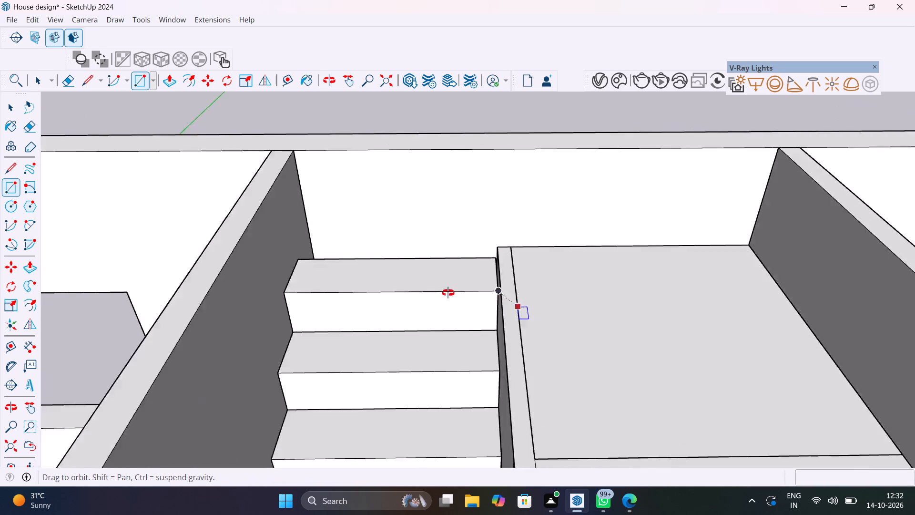
middle_click_drag(448, 293, 325, 314)
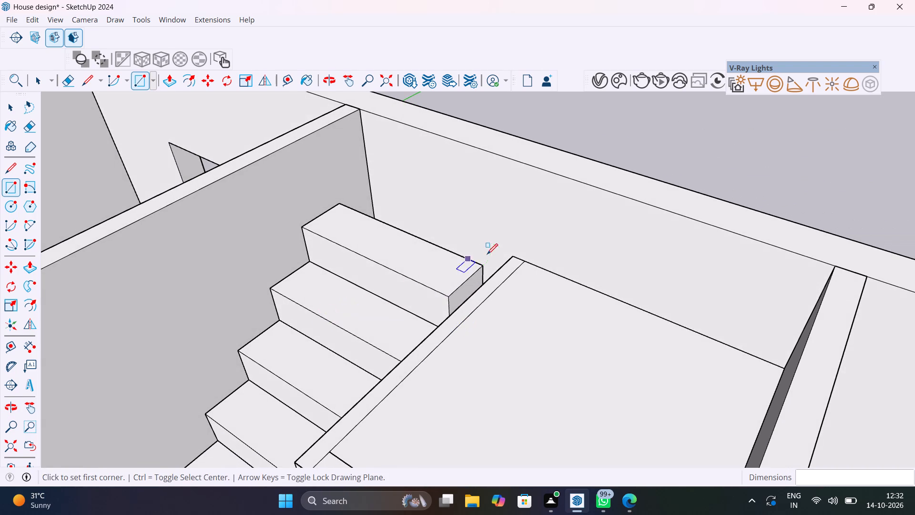
middle_click_drag(487, 254, 303, 294)
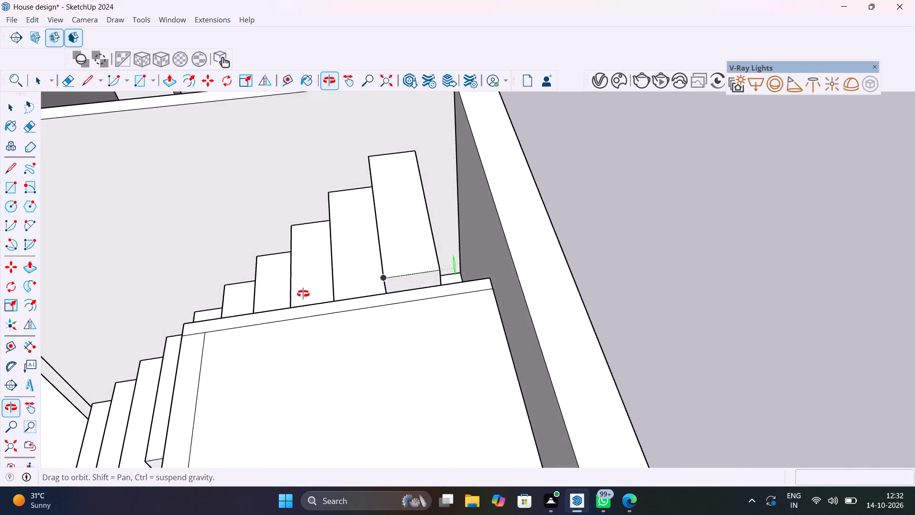
middle_click_drag(303, 294, 294, 319)
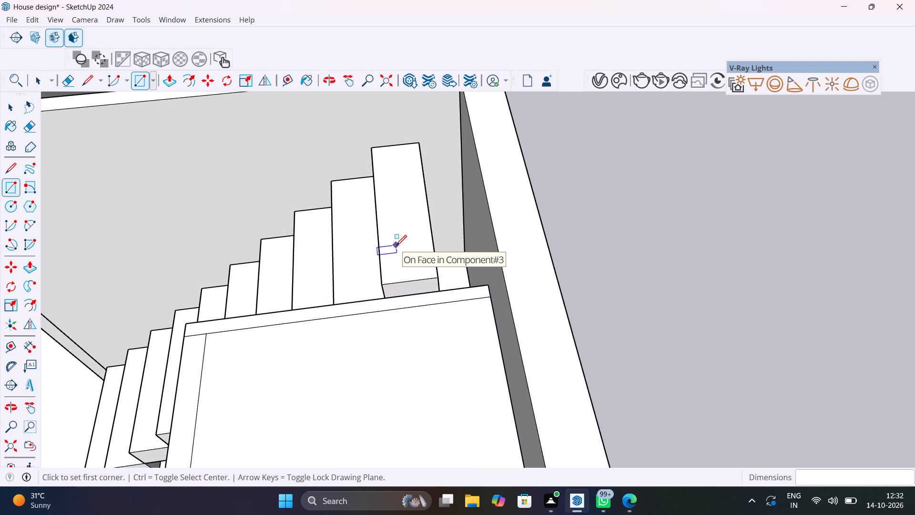
key("space")
left_click(396, 246)
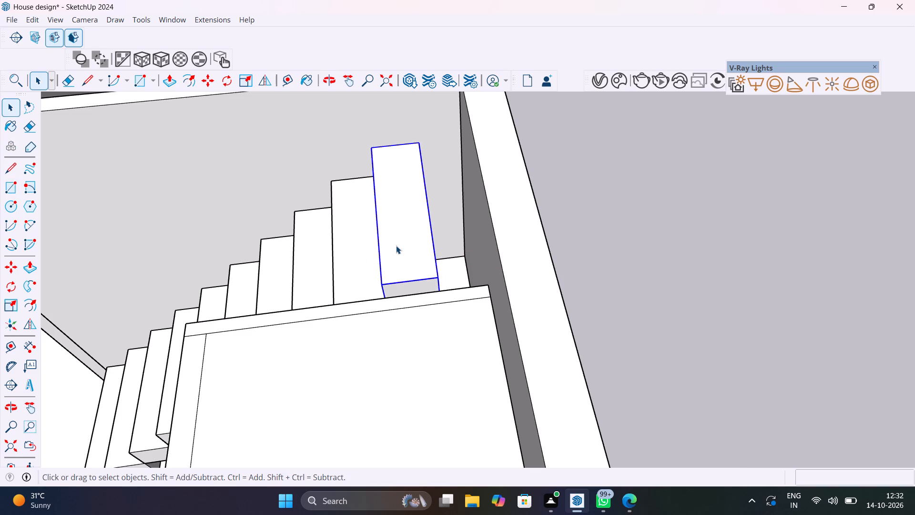
middle_click_drag(406, 257, 591, 242)
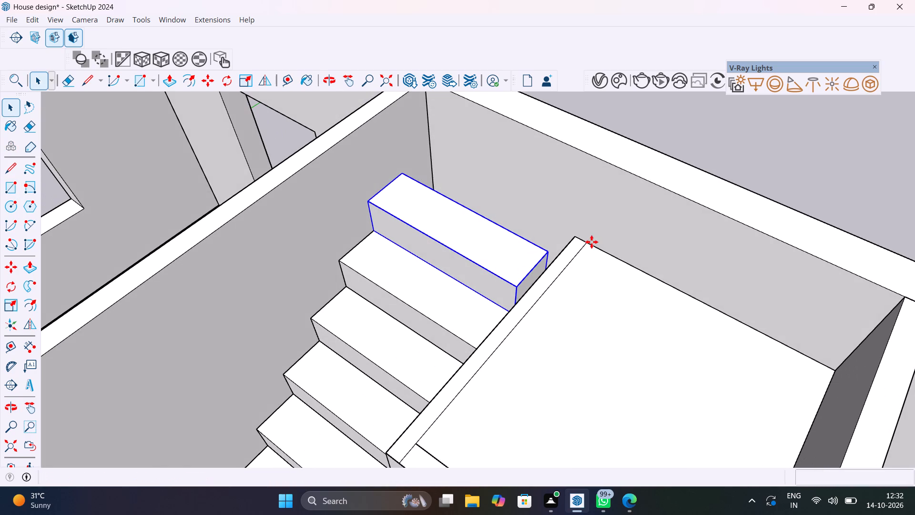
key("m")
left_click(509, 310)
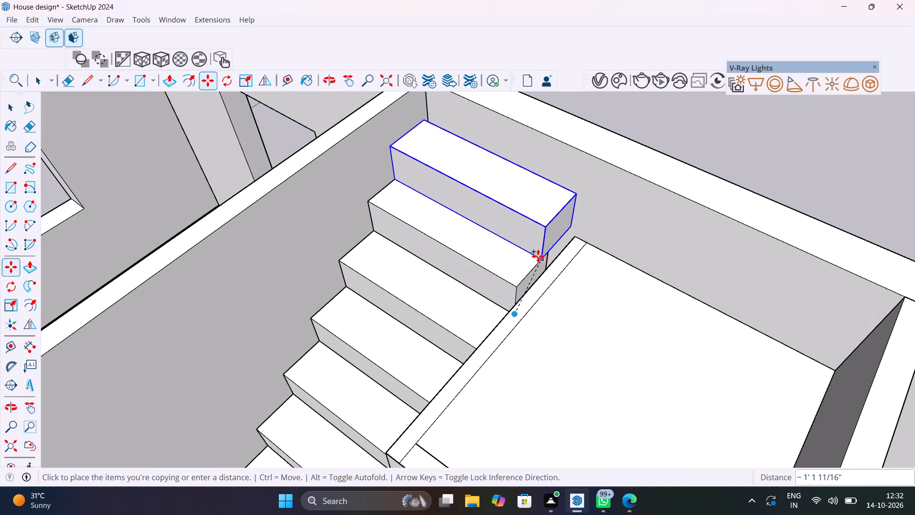
scroll(540, 258, "up", 1)
middle_click_drag(540, 258, 537, 258)
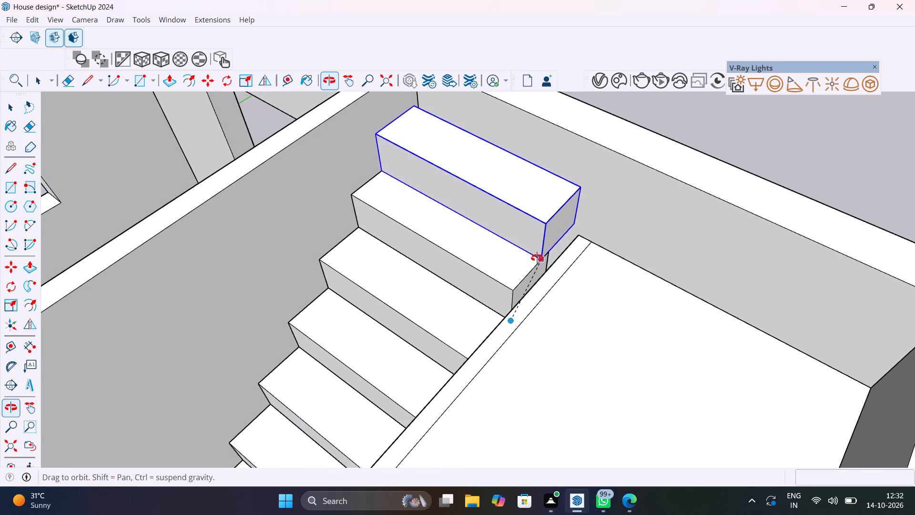
middle_click_drag(537, 258, 330, 258)
key("Escape")
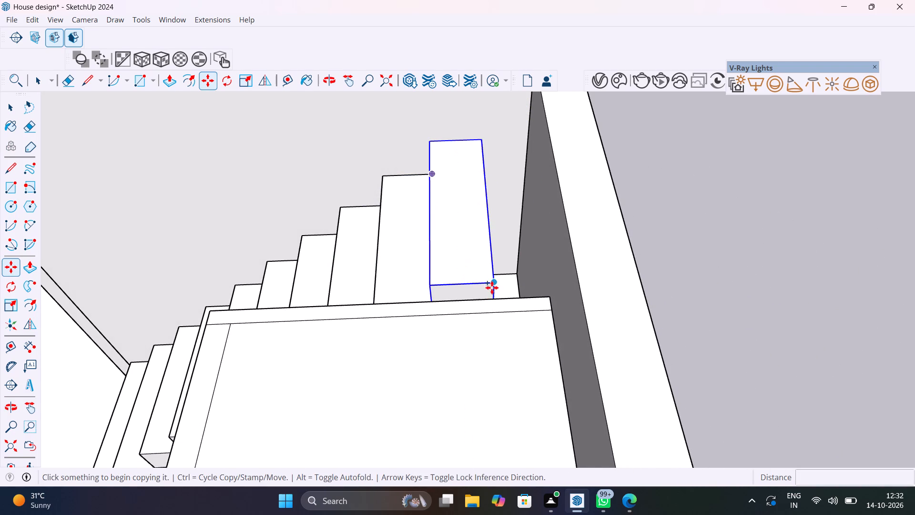
left_click(492, 284)
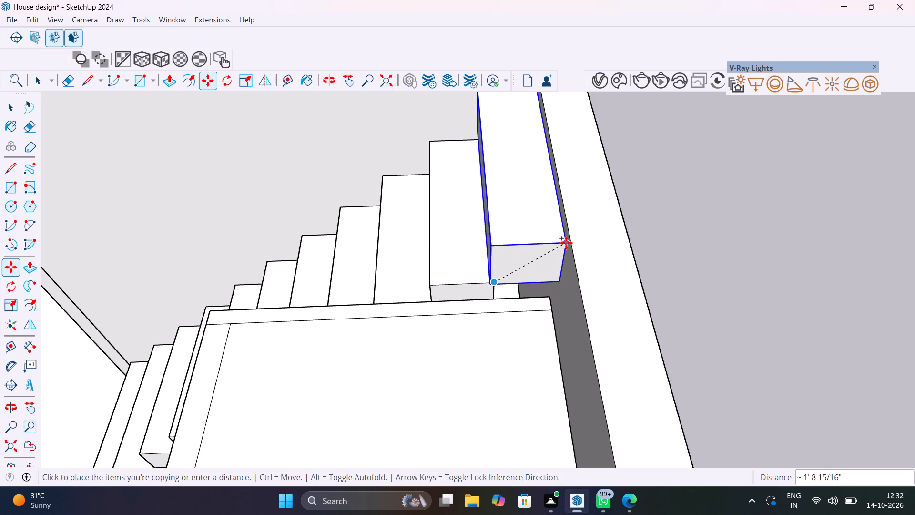
left_click(568, 243)
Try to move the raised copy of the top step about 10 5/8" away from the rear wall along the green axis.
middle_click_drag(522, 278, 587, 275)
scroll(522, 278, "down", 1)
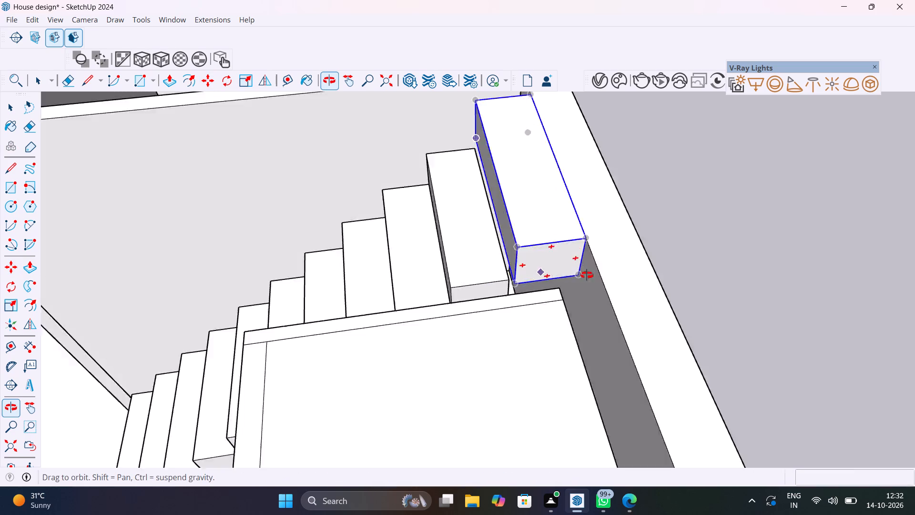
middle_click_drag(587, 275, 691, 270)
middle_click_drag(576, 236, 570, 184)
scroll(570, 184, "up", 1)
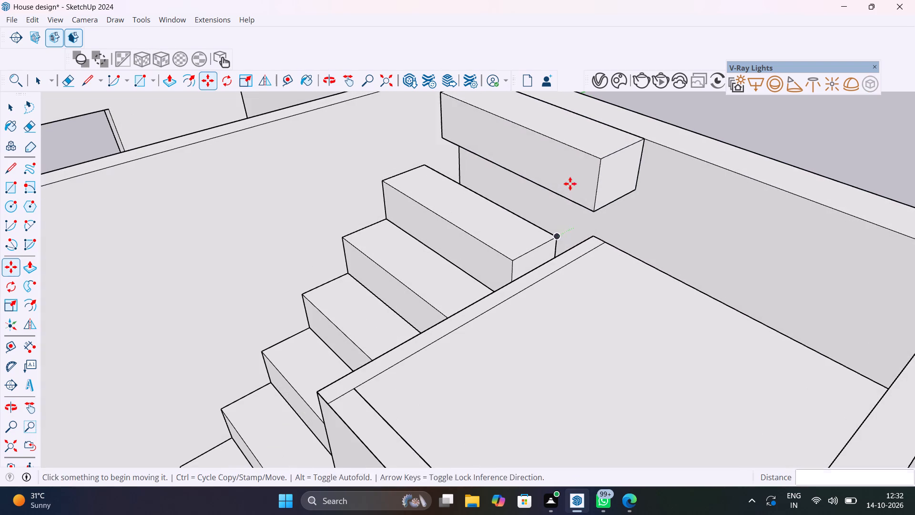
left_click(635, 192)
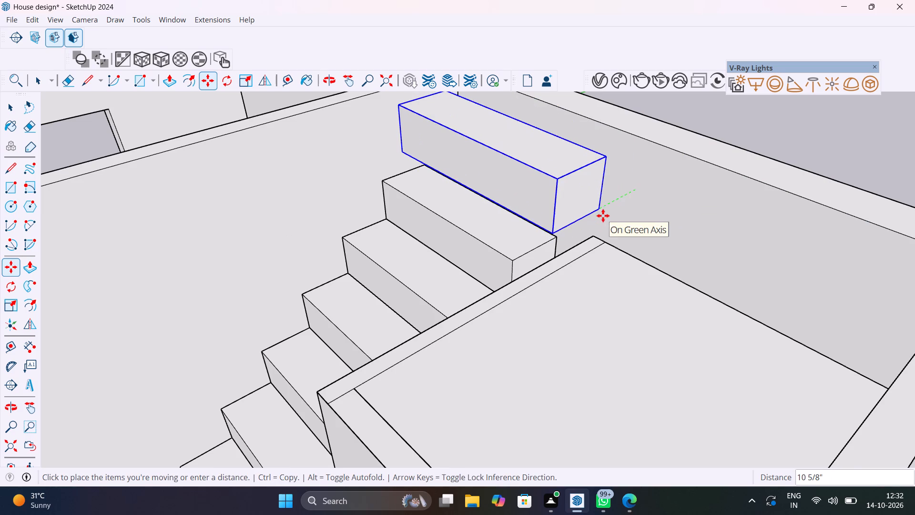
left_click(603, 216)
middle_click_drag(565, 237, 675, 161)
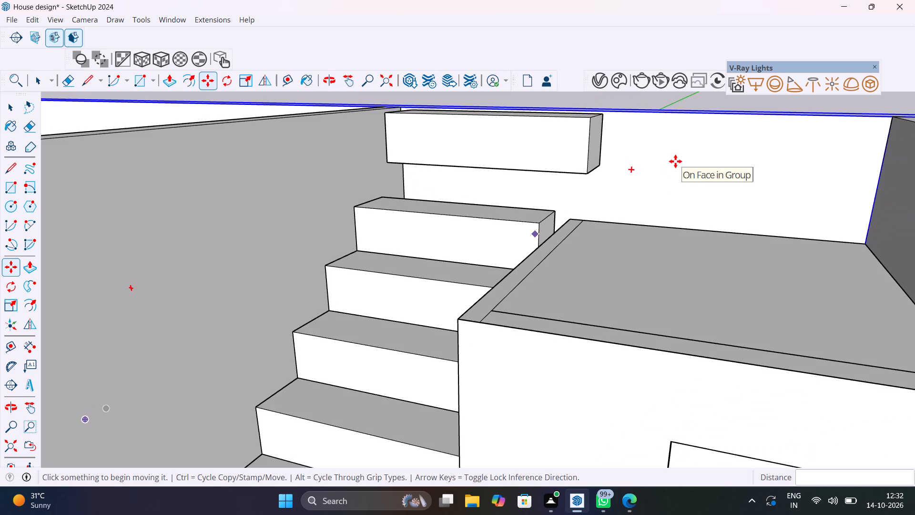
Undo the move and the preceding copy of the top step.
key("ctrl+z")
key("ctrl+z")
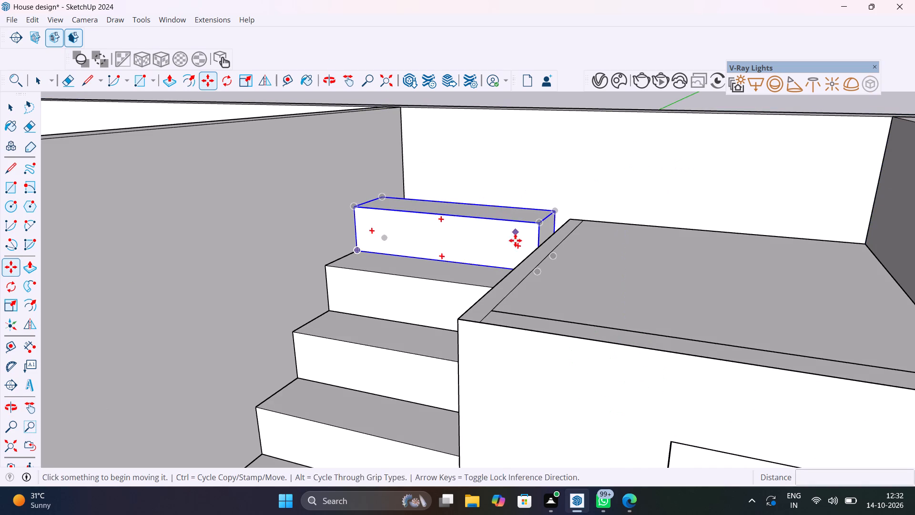
Copy the top step about 1' 1 3/16" up and back from its front bottom corner, onto the rear part of its tread.
middle_click_drag(475, 269, 536, 315)
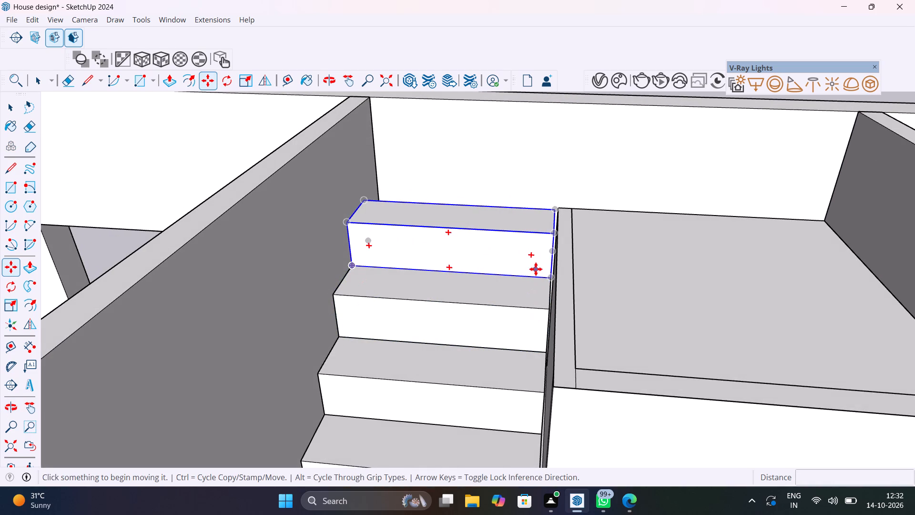
key("m")
left_click(548, 277)
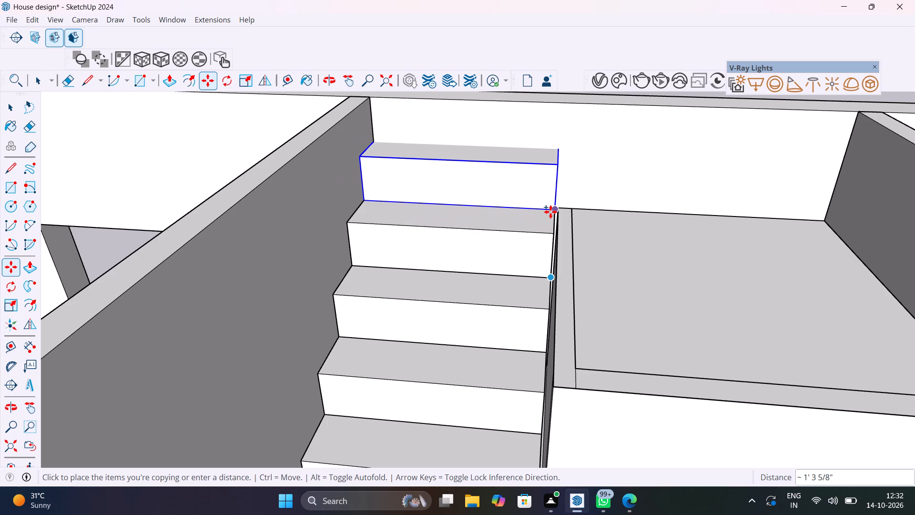
middle_click_drag(559, 210, 415, 239)
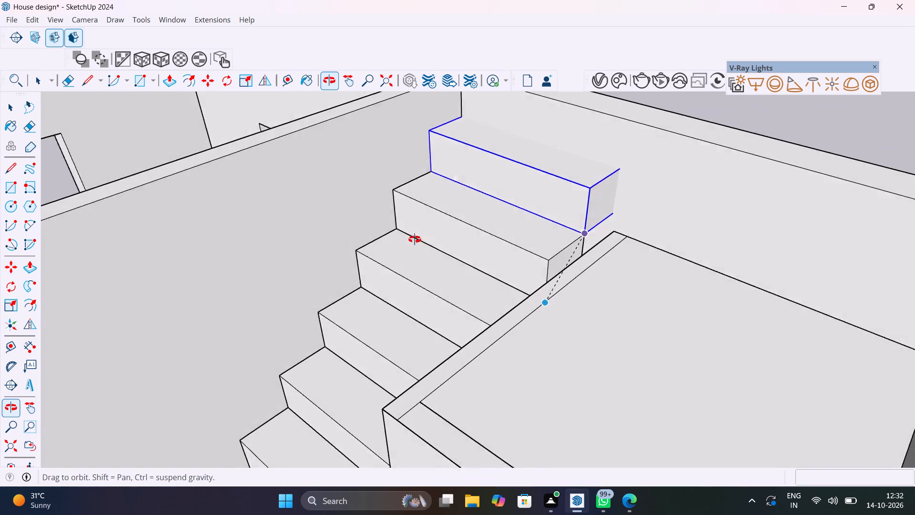
middle_click_drag(415, 239, 364, 249)
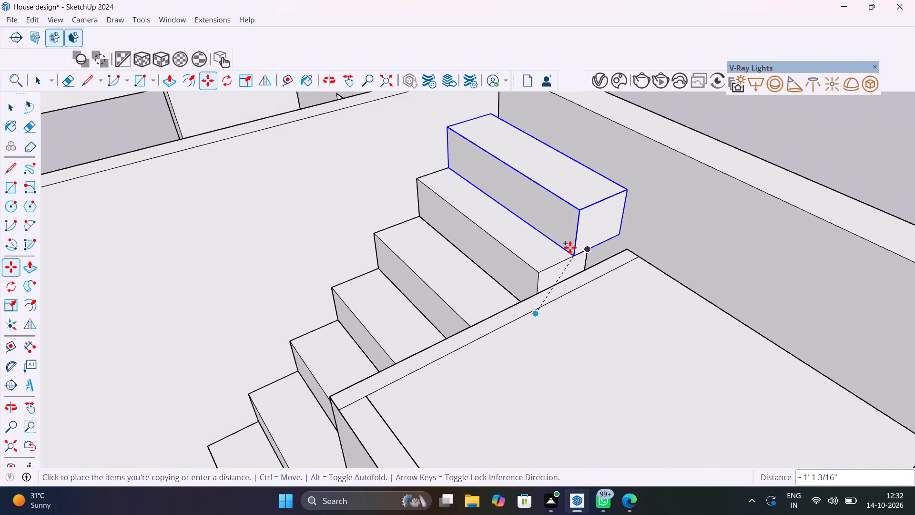
left_click(570, 247)
Inside the new top step's component, Push/Pull its rear face about 2 1/4" to the house's rear wall, and exit the component.
middle_click_drag(578, 253, 723, 183)
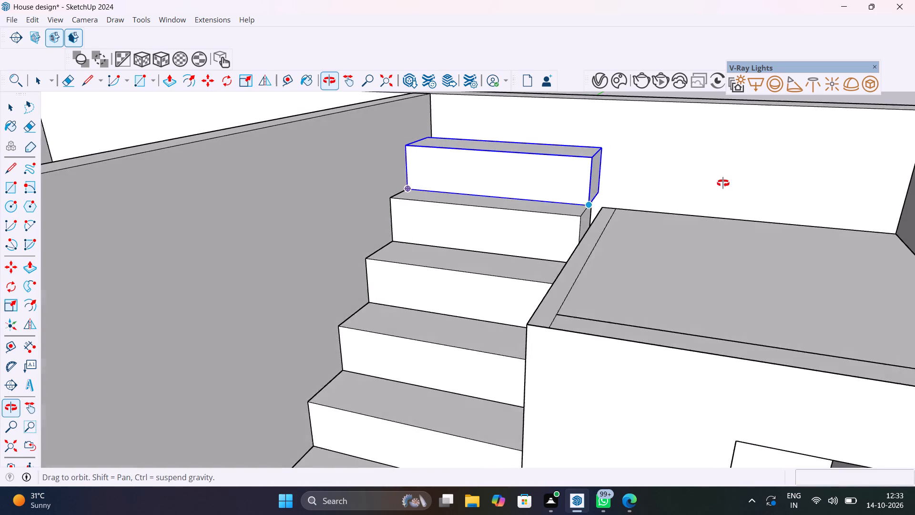
middle_click_drag(723, 183, 401, 270)
scroll(576, 257, "up", 5)
middle_click_drag(565, 259, 530, 306)
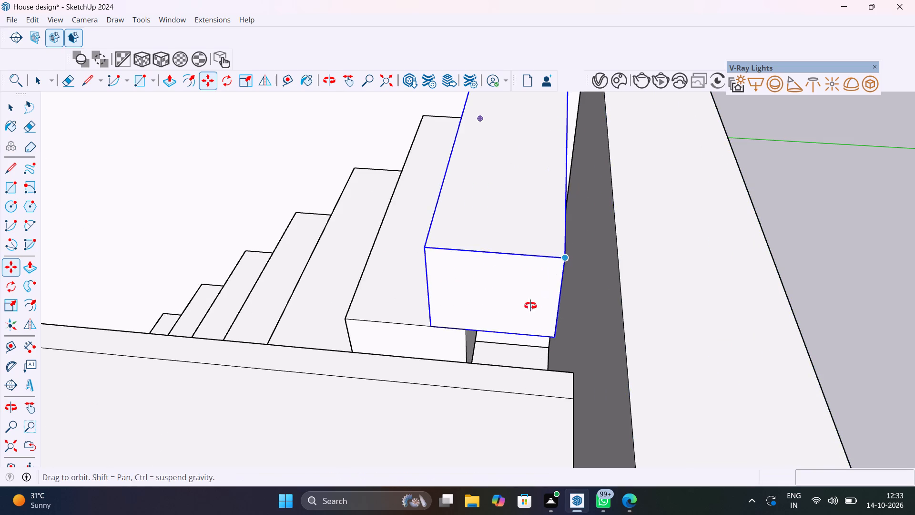
middle_click_drag(530, 306, 514, 324)
key("space")
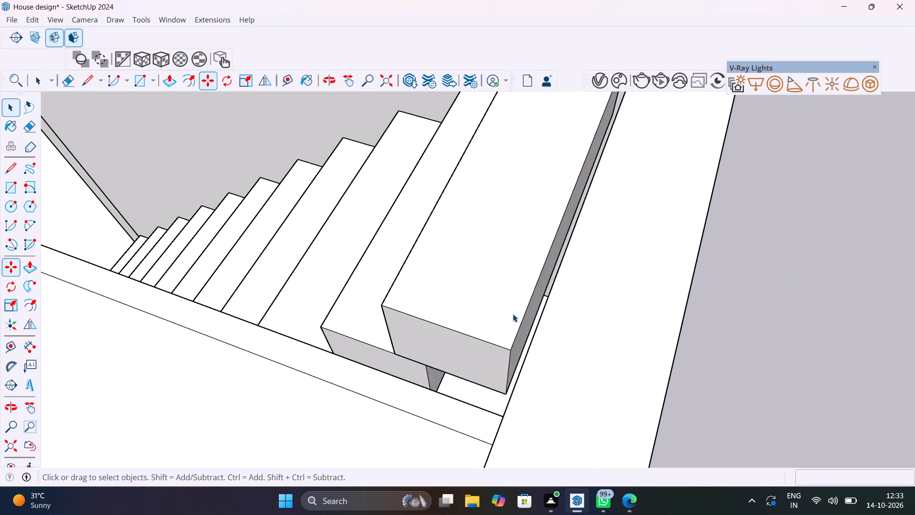
left_click(513, 311)
double_click(512, 310)
left_click(512, 310)
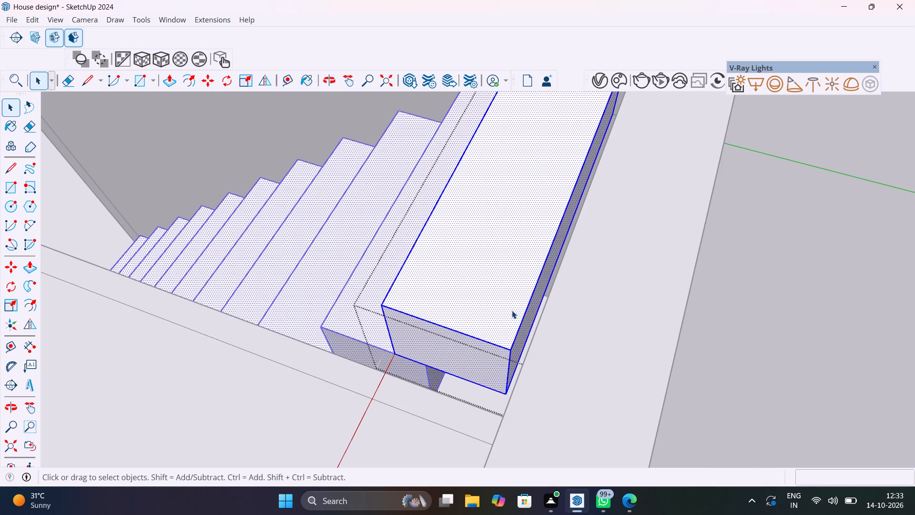
left_click(512, 310)
left_click(533, 316)
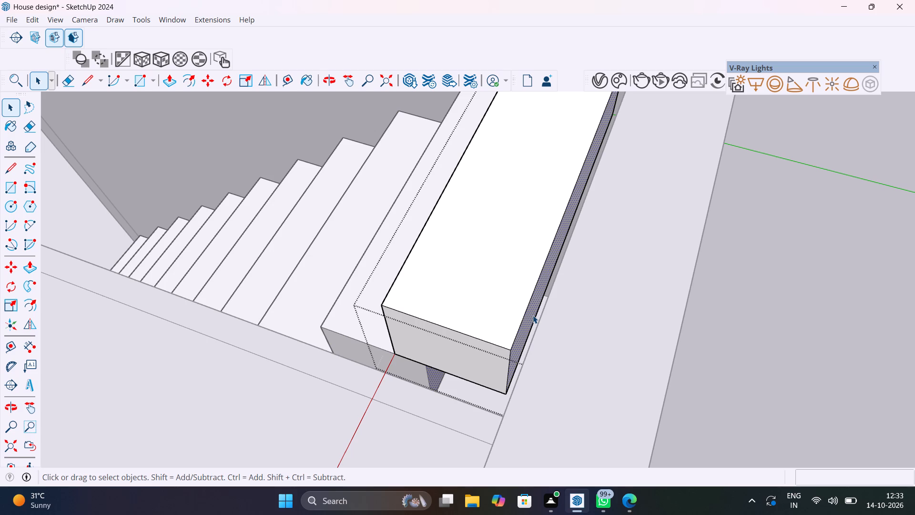
key("p")
left_click(533, 315)
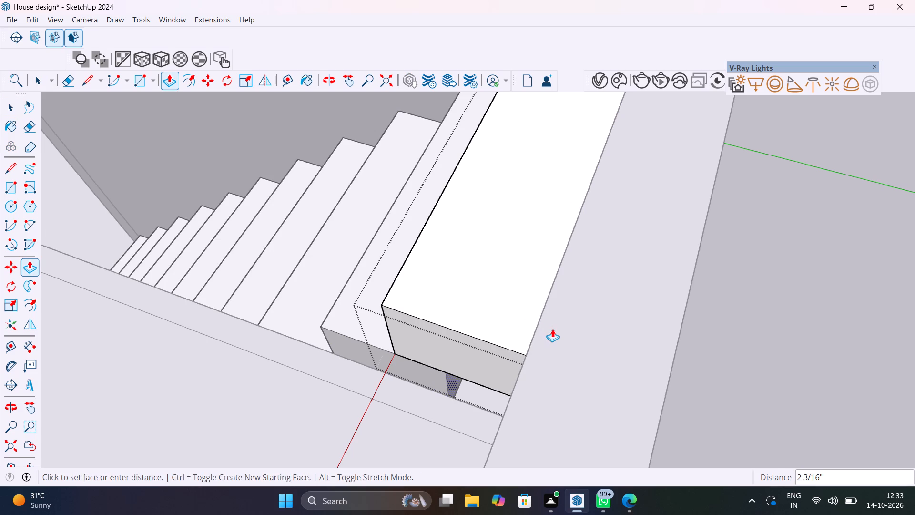
middle_click_drag(580, 326, 737, 307)
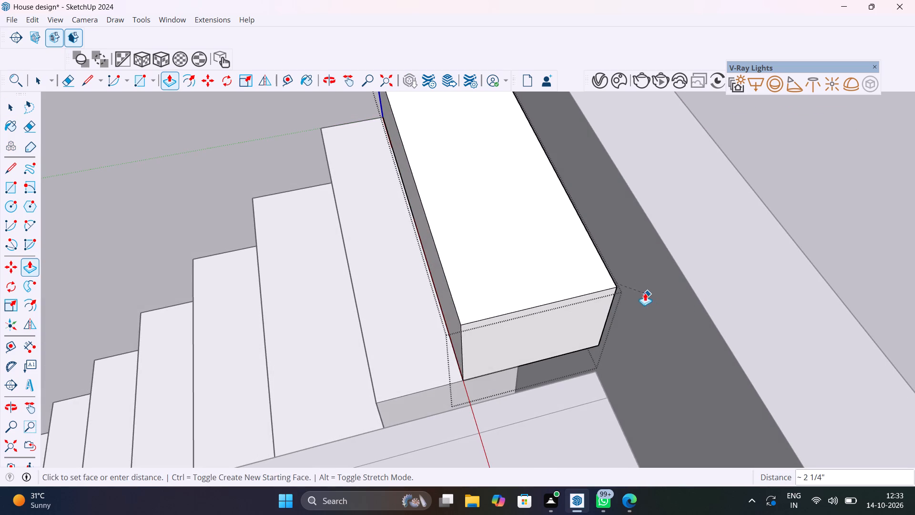
left_click(632, 288)
scroll(595, 296, "down", 13)
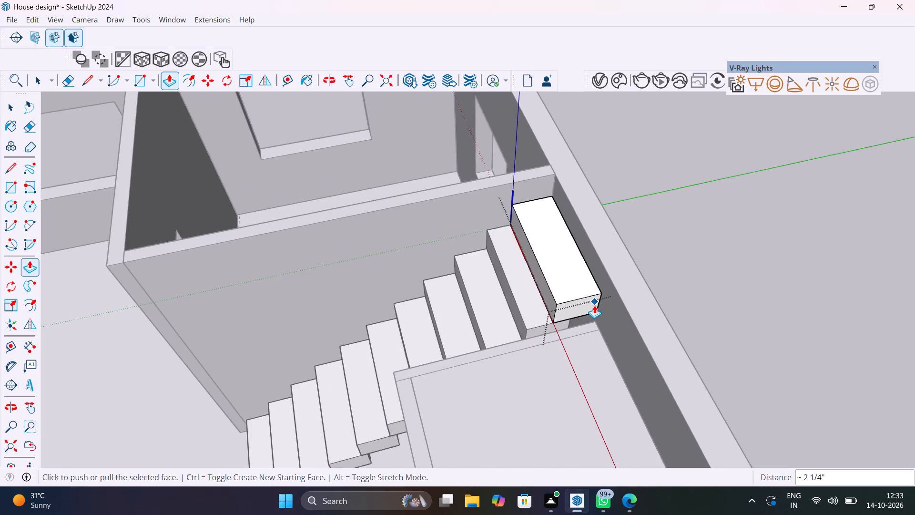
middle_click_drag(594, 305, 657, 264)
key("Escape")
scroll(583, 268, "down", 4)
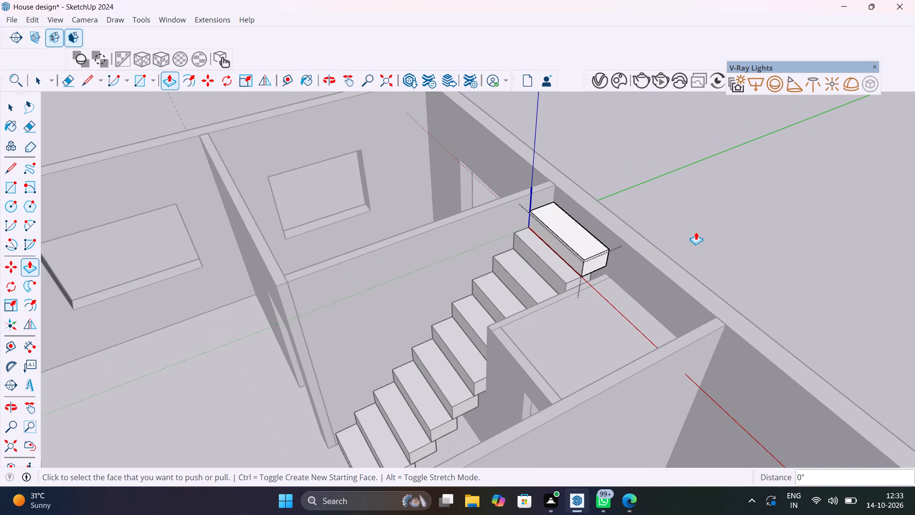
key("space")
left_click(696, 232)
Examine the flight of steps from its lowest step up to the landing.
middle_click_drag(602, 291, 652, 188, "shift")
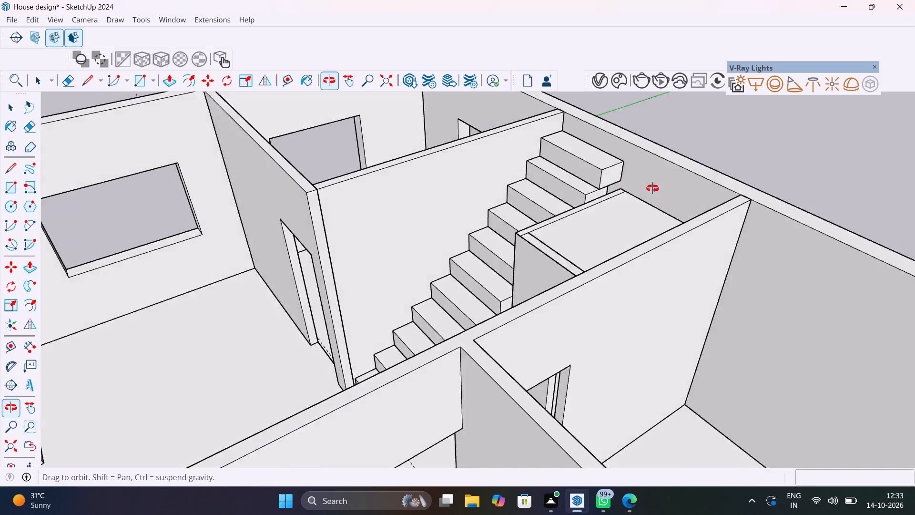
middle_click_drag(652, 188, 715, 199, "shift")
scroll(452, 397, "up", 5)
middle_click_drag(463, 402, 514, 344, "shift")
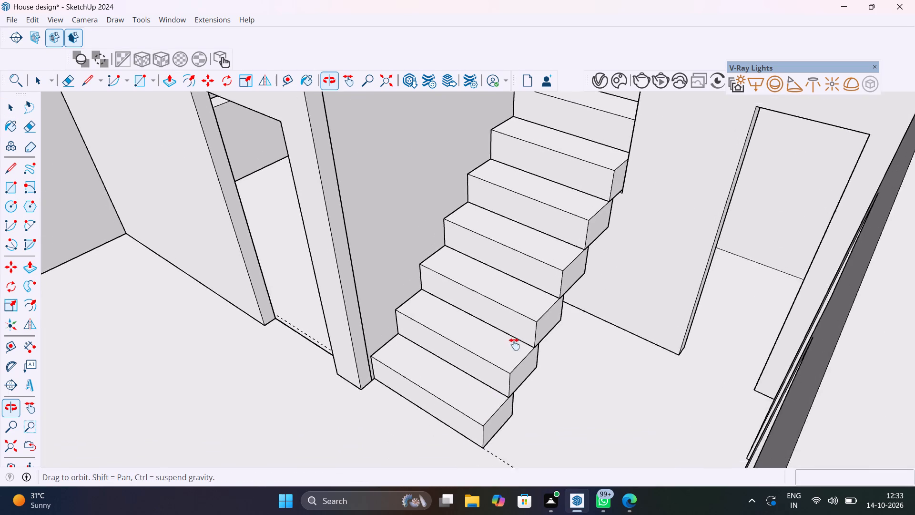
middle_click_drag(514, 344, 562, 276, "shift")
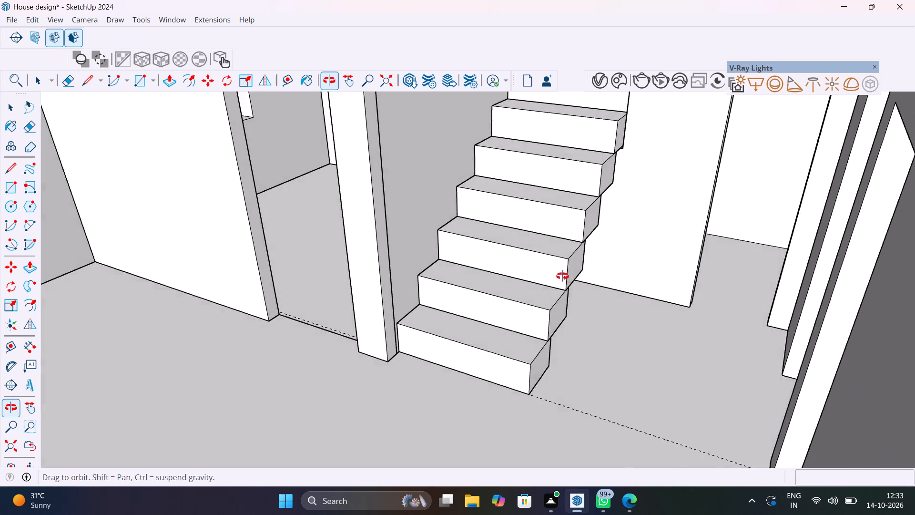
middle_click_drag(562, 276, 518, 360, "shift")
scroll(562, 332, "down", 13)
middle_click_drag(597, 274, 530, 337, "shift")
Push/Pull the landing face over the enclosed space up 1".
scroll(560, 319, "up", 6)
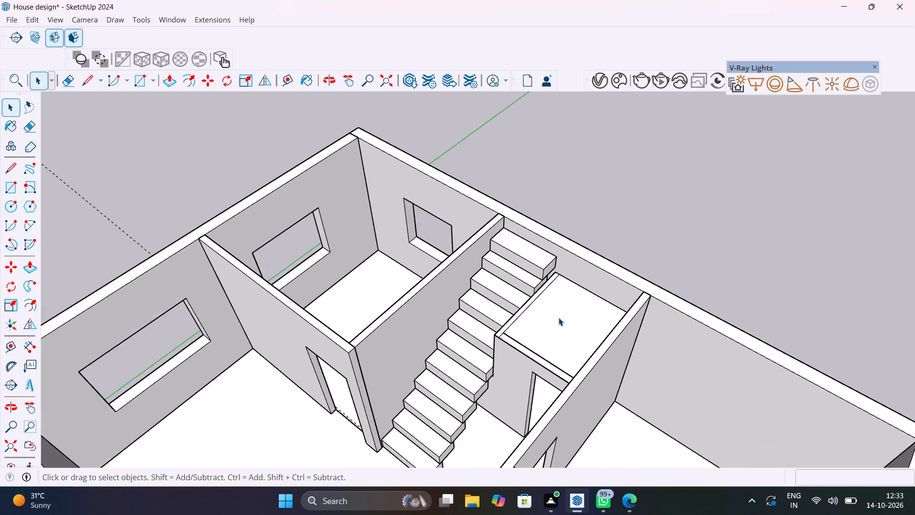
scroll(559, 318, "up", 3)
left_click(556, 327)
key("p")
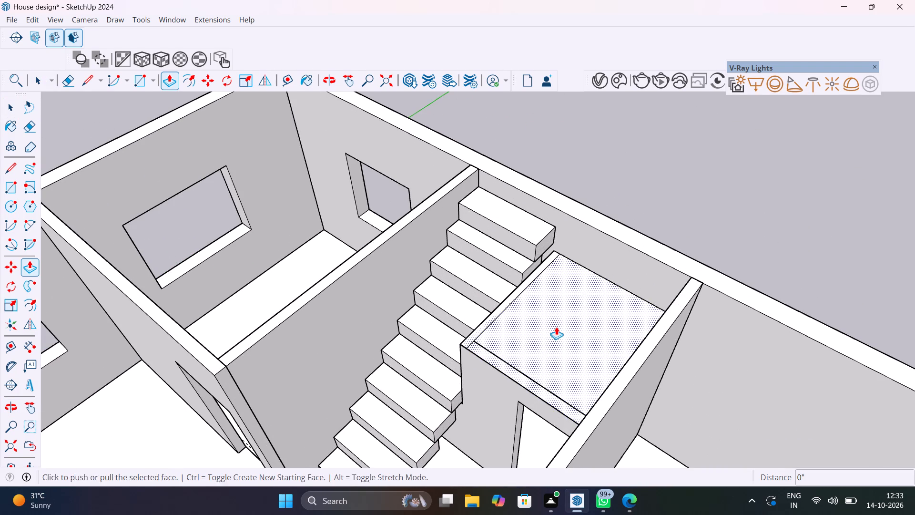
left_click(556, 327)
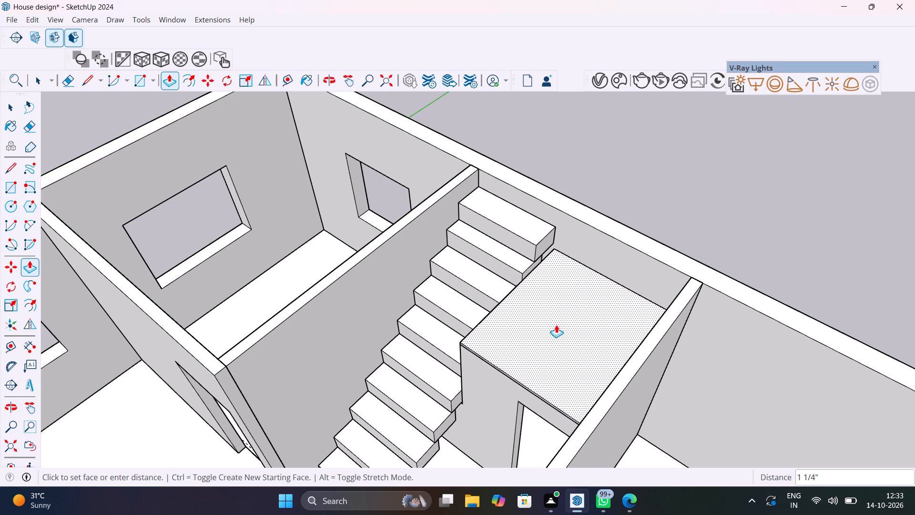
type("1\"")
key("Return")
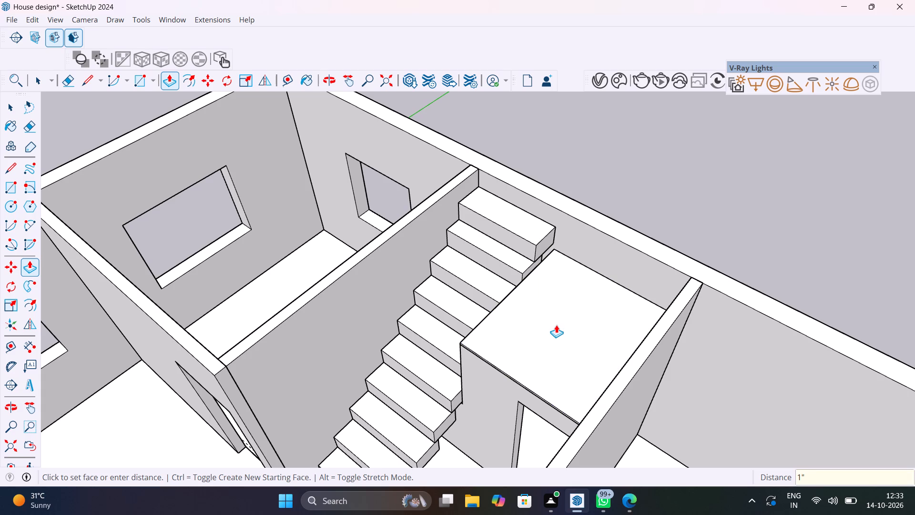
Explode the topmost step component at the house's rear wall.
scroll(536, 289, "up", 4)
middle_click_drag(466, 304, 674, 282)
scroll(668, 285, "up", 1)
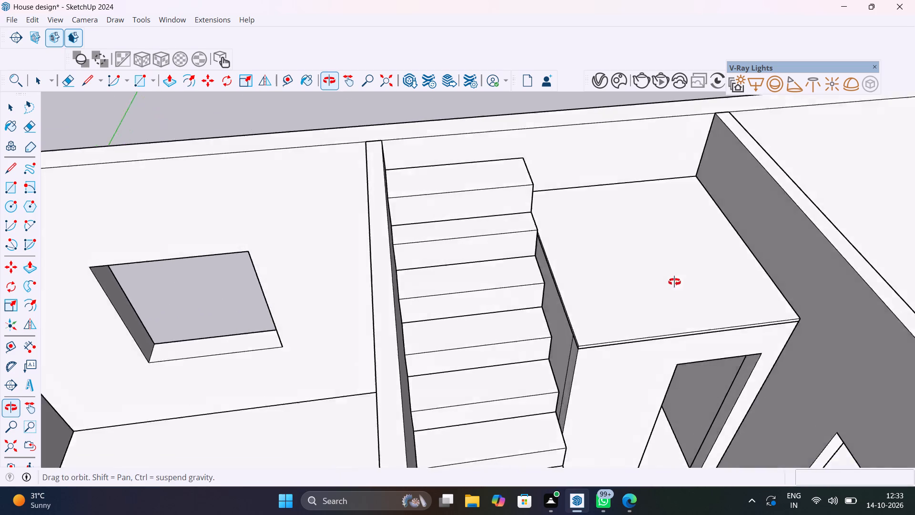
middle_click_drag(674, 282, 700, 256)
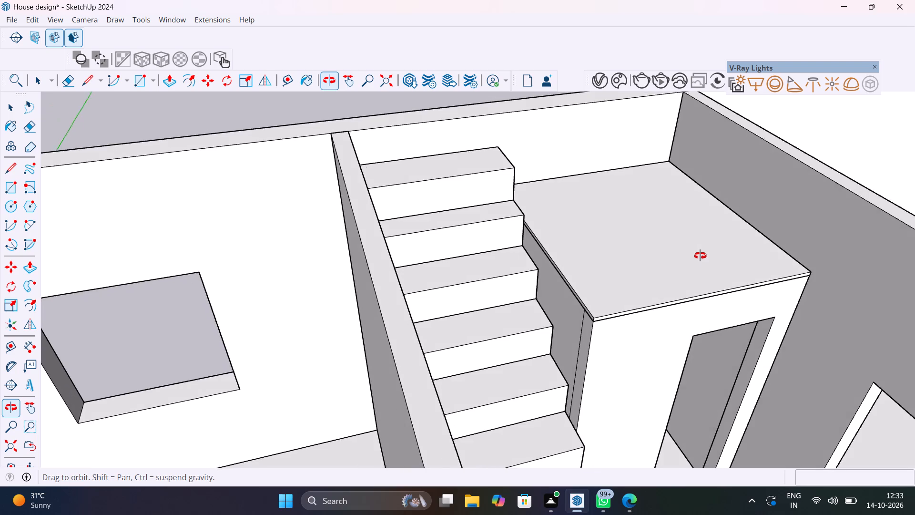
middle_click_drag(700, 256, 667, 298)
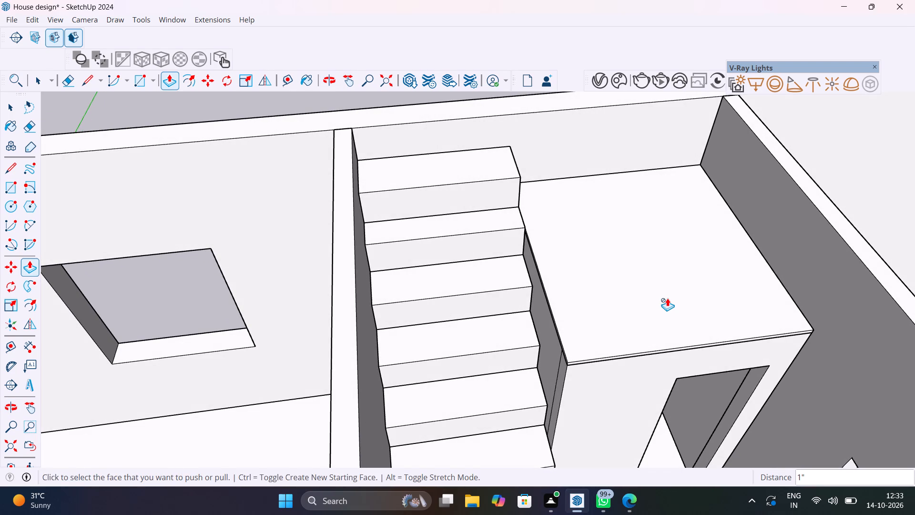
scroll(542, 364, "down", 7)
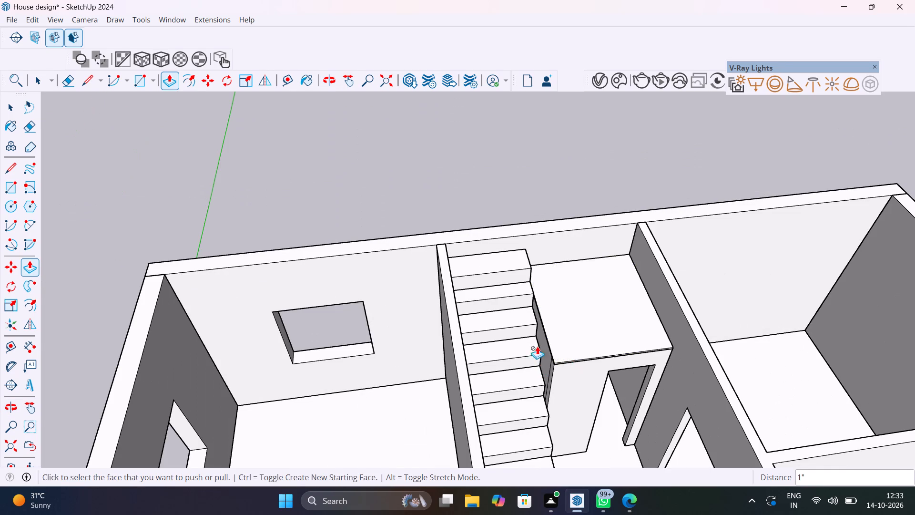
middle_click_drag(523, 344, 316, 341)
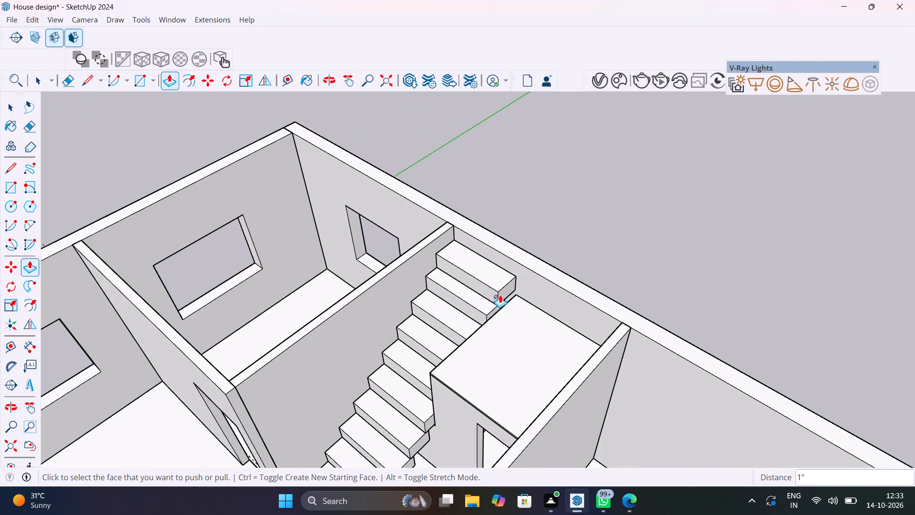
scroll(511, 292, "up", 5)
key("space")
left_click(495, 288)
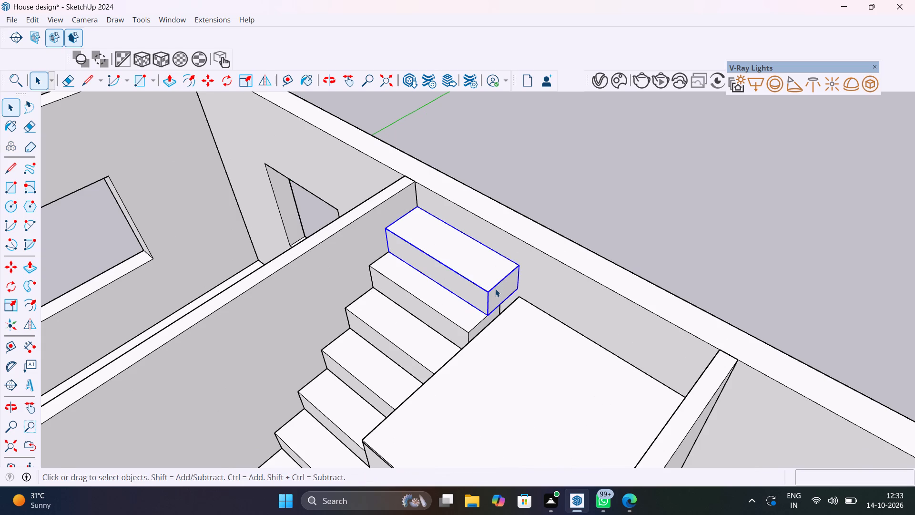
right_click(495, 288)
left_click(530, 103)
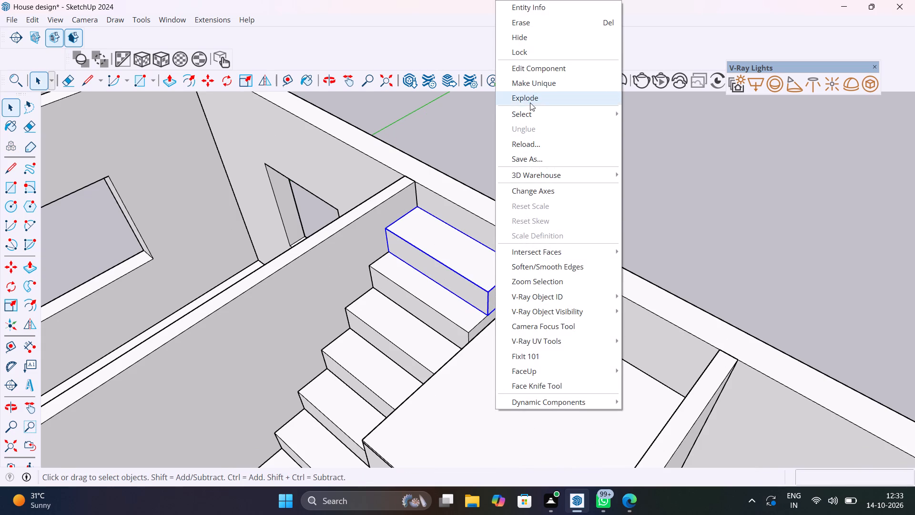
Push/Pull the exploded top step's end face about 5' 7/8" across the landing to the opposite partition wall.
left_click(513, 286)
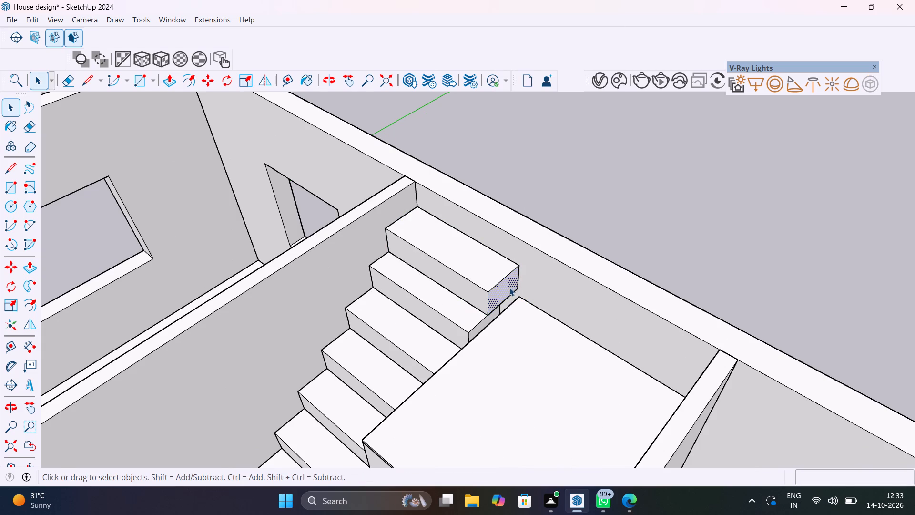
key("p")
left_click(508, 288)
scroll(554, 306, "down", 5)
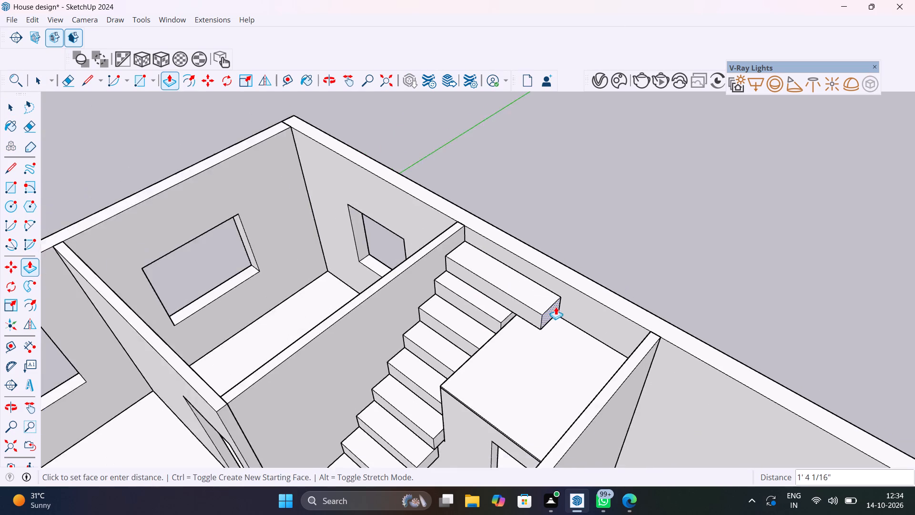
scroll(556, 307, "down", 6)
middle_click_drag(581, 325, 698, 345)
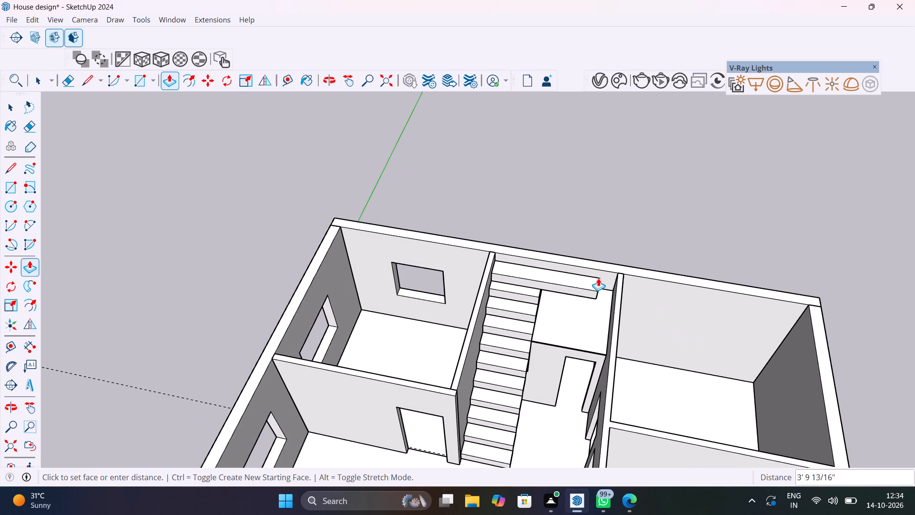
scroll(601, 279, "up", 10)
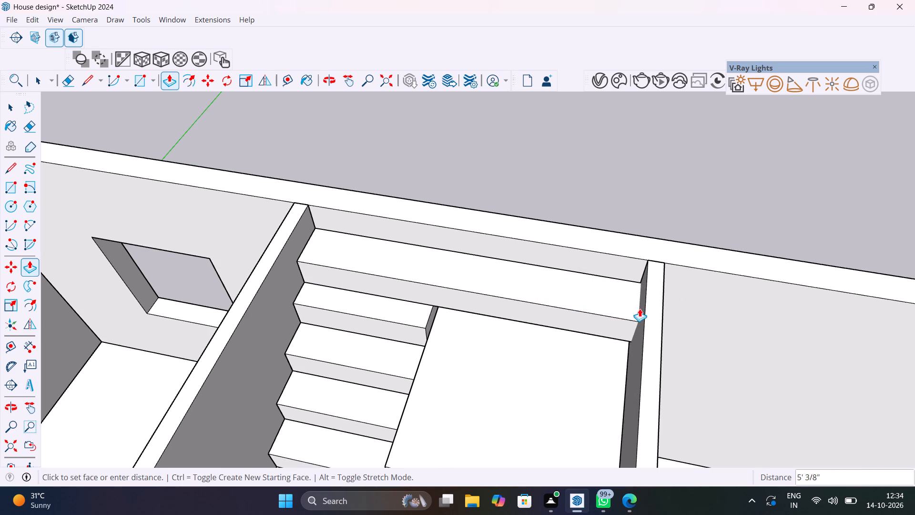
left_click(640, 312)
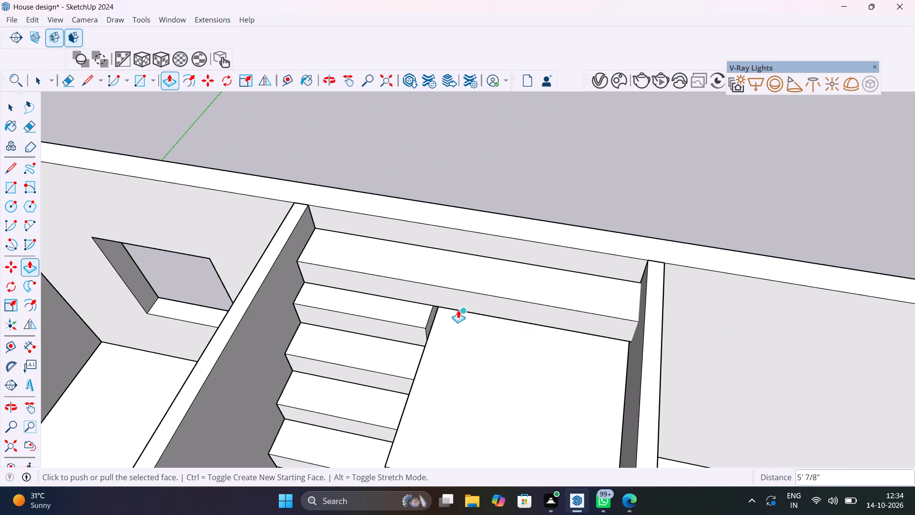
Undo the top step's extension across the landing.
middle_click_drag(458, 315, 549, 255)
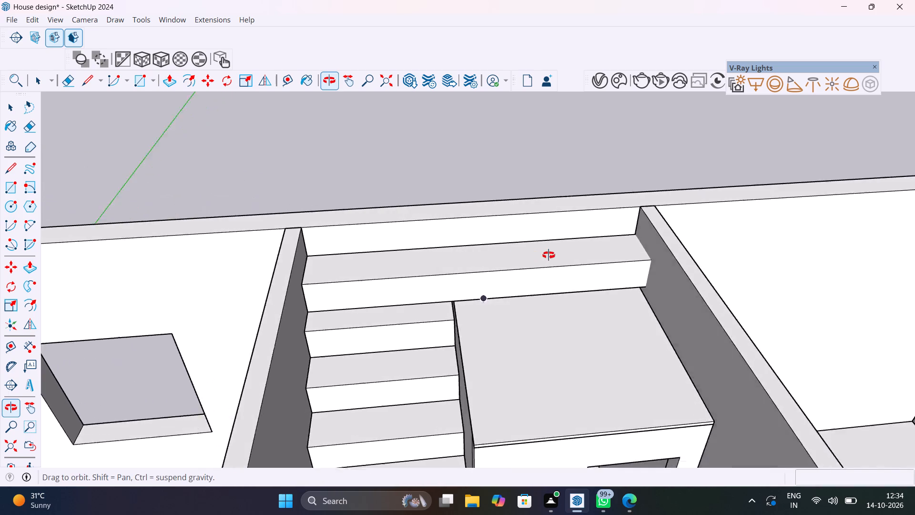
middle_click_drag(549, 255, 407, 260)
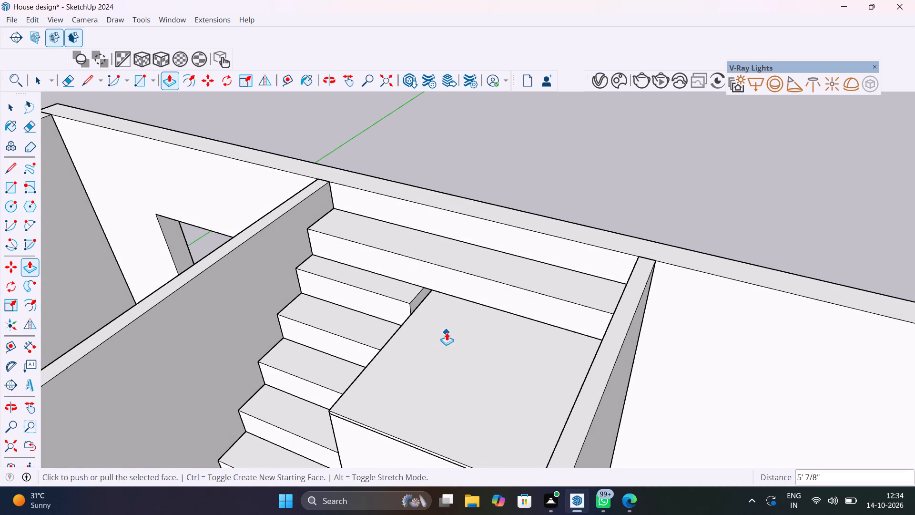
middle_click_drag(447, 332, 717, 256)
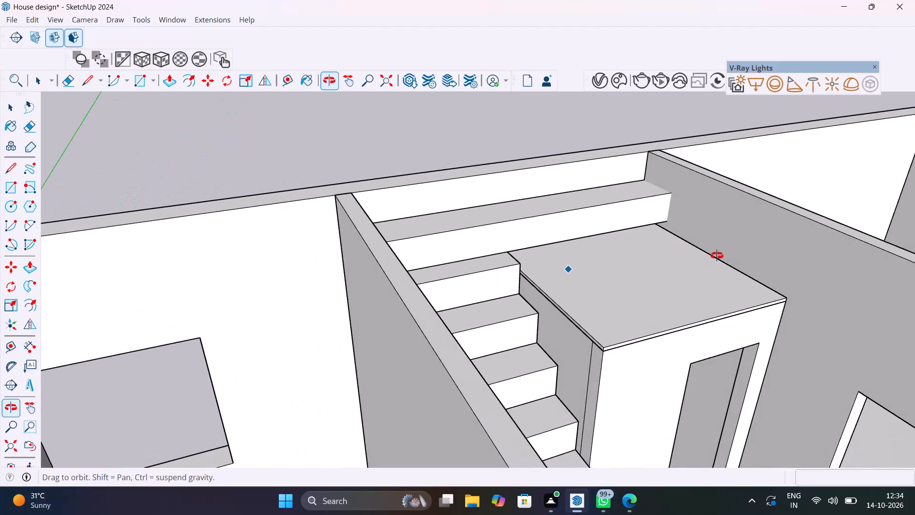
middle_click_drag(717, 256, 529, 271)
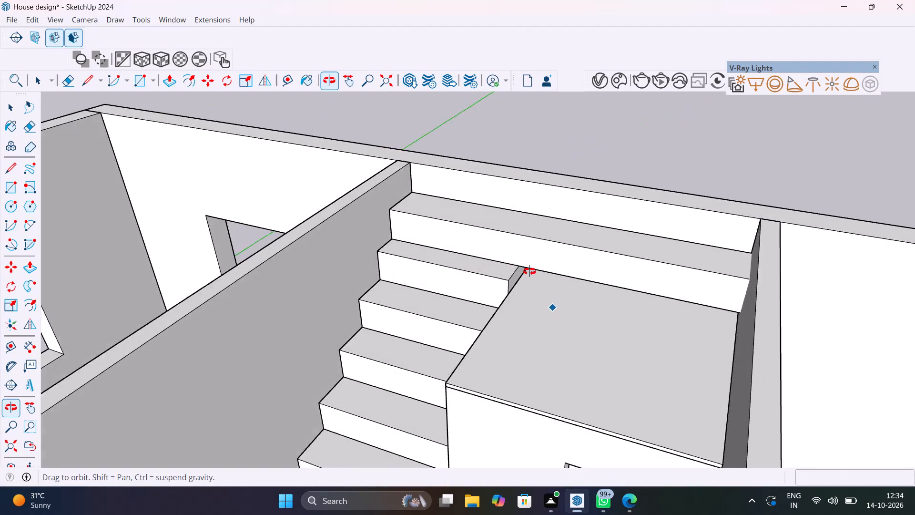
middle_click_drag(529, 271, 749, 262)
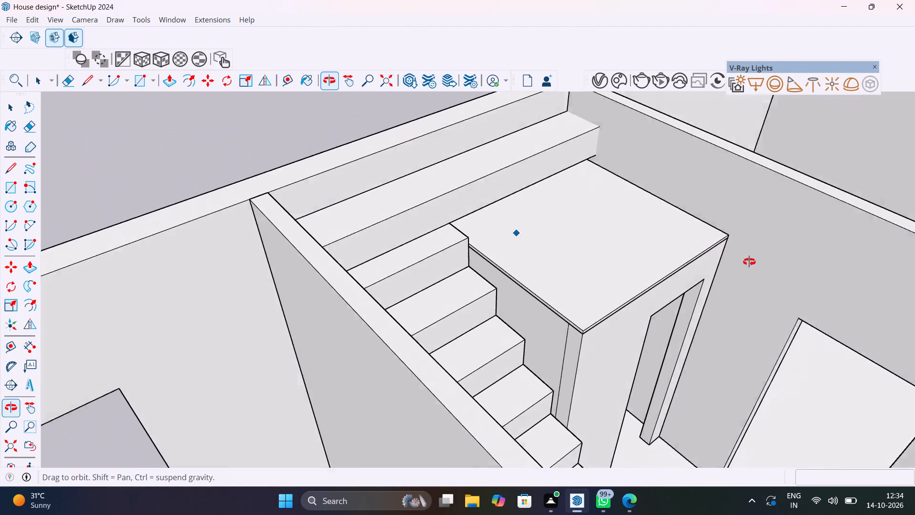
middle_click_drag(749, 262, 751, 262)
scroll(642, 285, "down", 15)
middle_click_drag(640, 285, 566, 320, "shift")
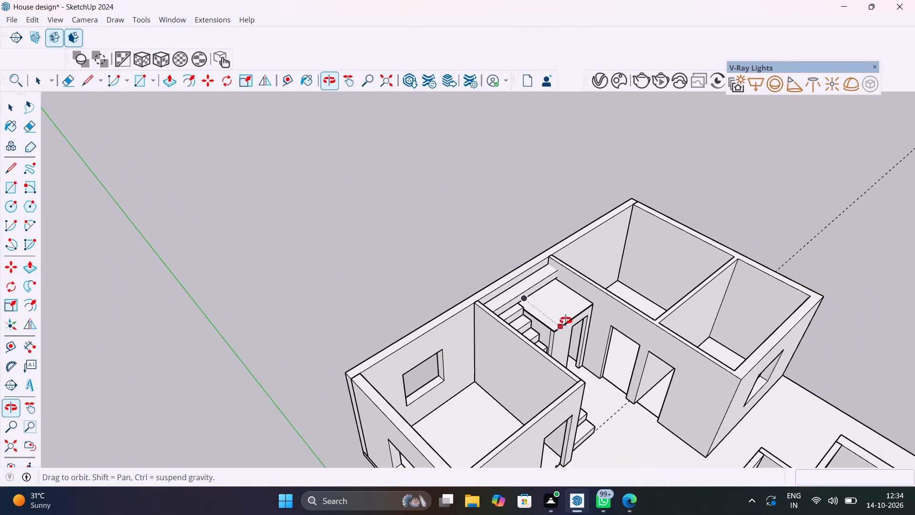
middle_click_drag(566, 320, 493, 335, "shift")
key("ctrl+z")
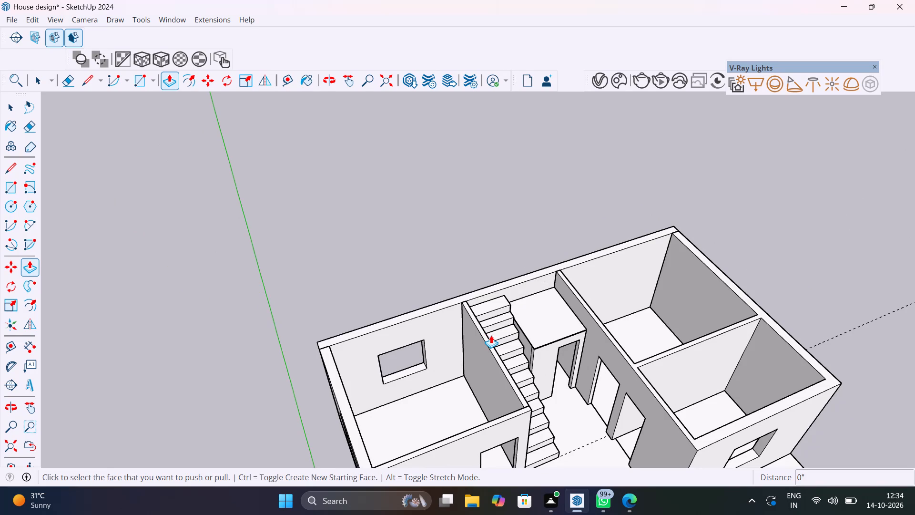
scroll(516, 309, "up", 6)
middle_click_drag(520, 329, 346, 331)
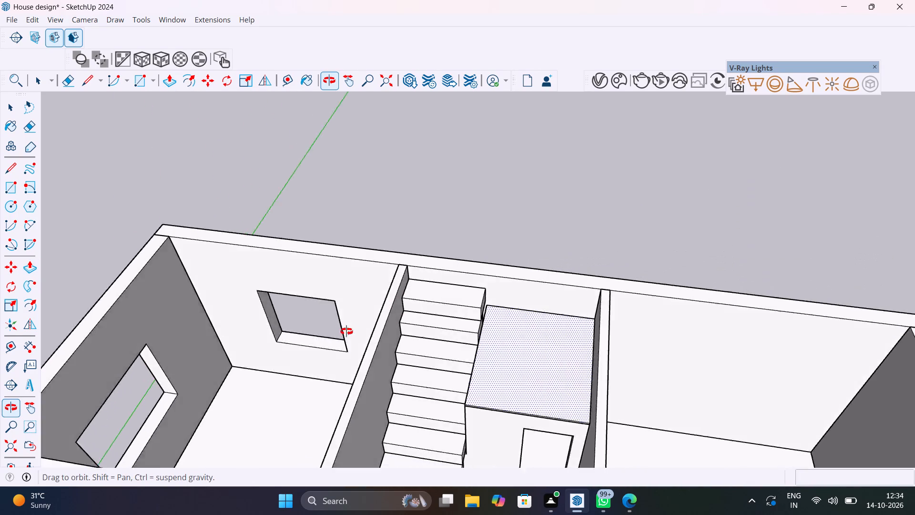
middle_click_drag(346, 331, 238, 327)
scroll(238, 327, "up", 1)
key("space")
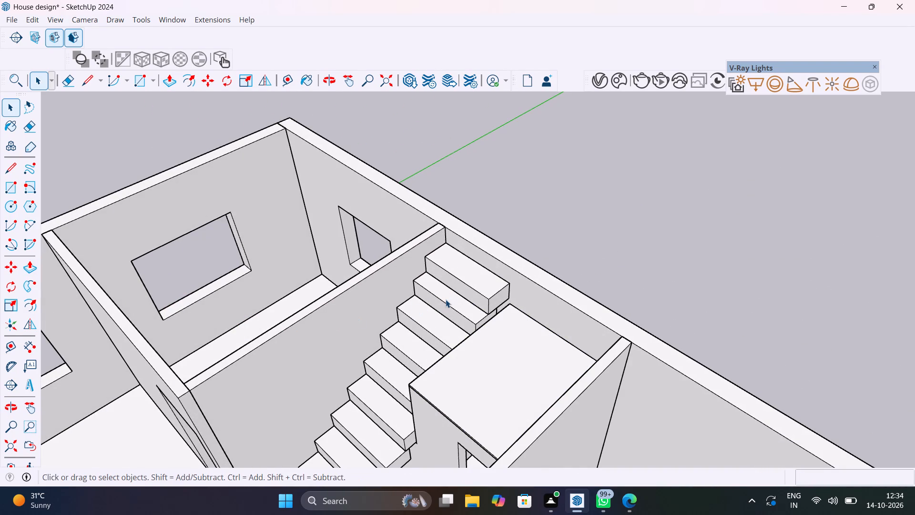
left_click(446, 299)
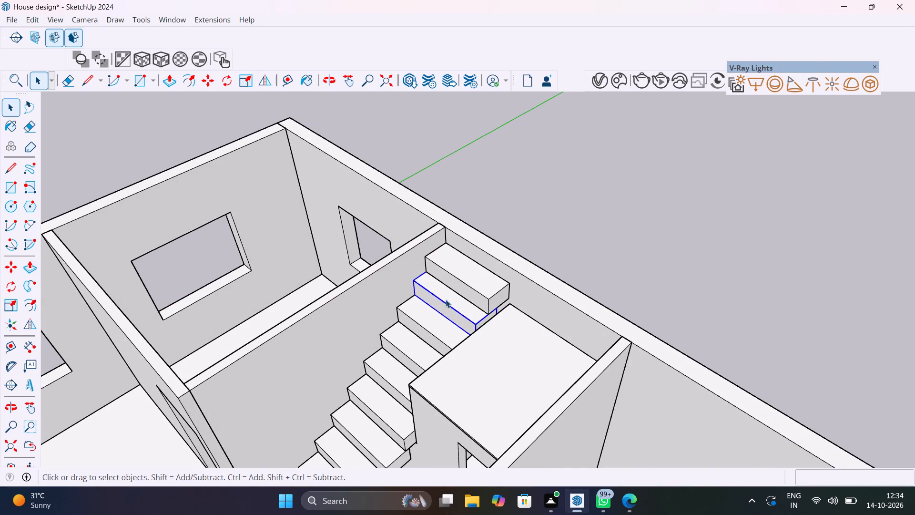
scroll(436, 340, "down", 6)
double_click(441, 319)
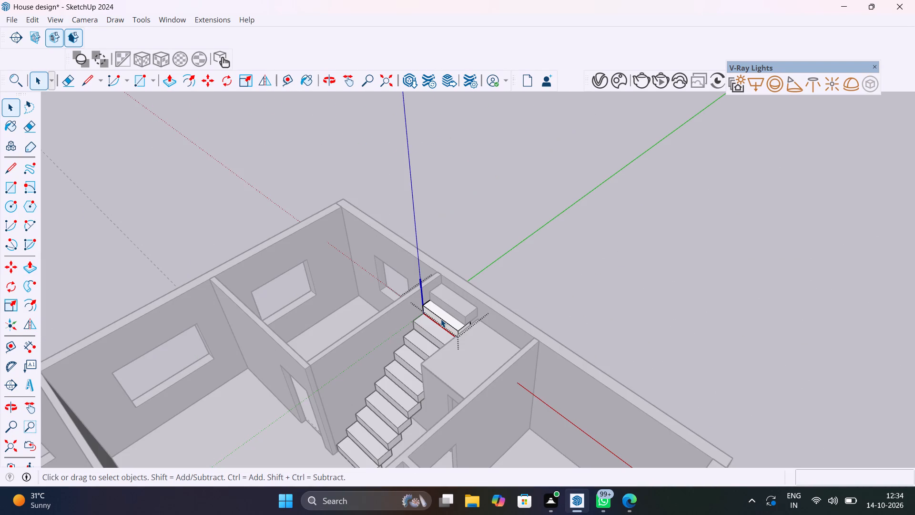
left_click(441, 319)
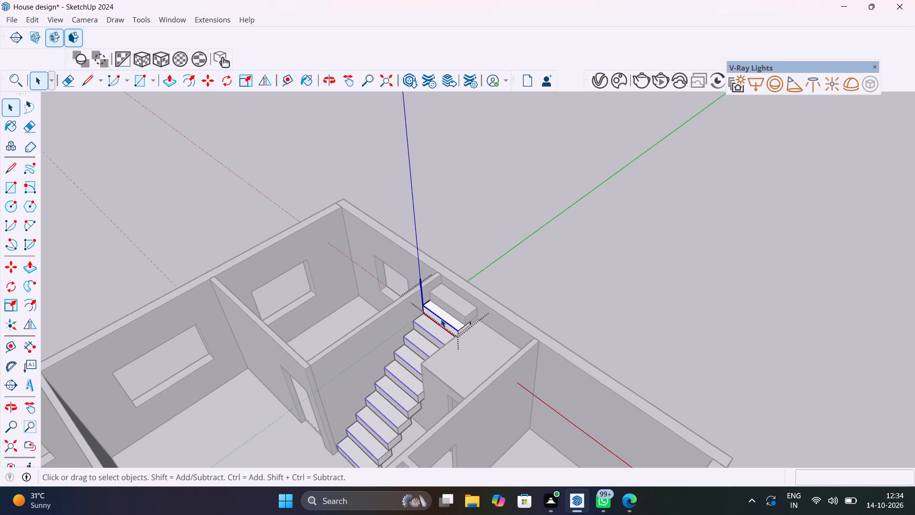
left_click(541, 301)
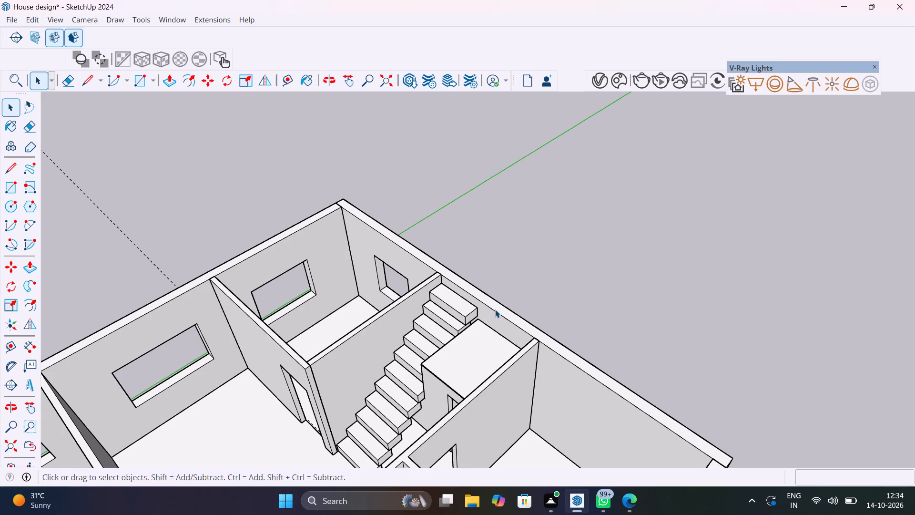
Examine how the upper steps meet the landing over the enclosed space from both sides of the stairs.
scroll(465, 324, "up", 8)
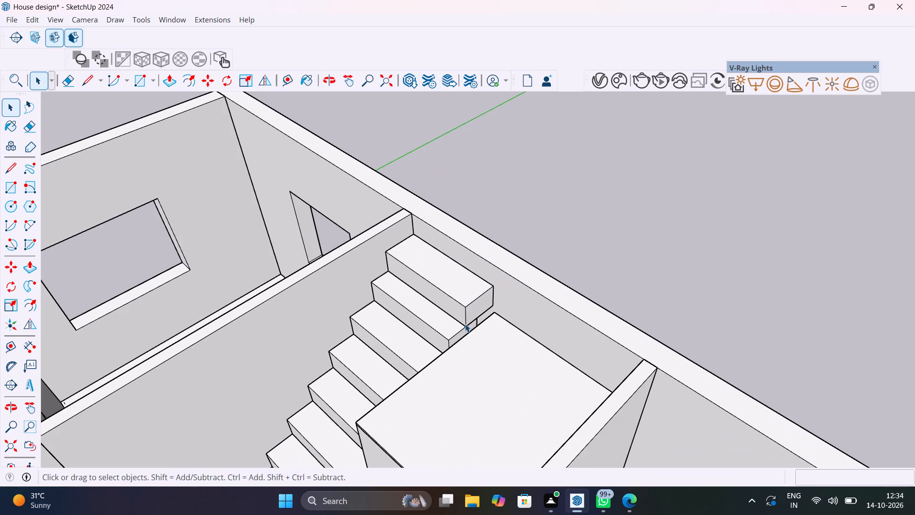
middle_click_drag(480, 311, 774, 203, "shift")
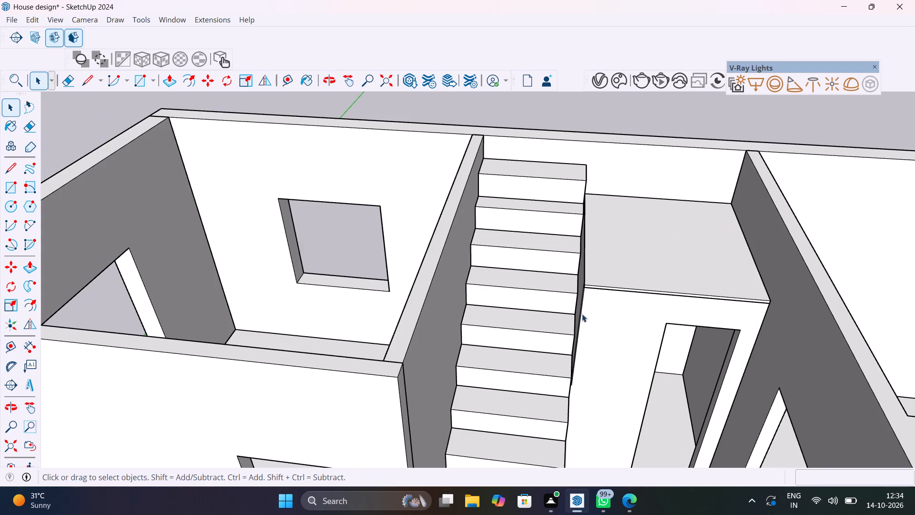
middle_click_drag(579, 315, 639, 302)
scroll(639, 302, "up", 1)
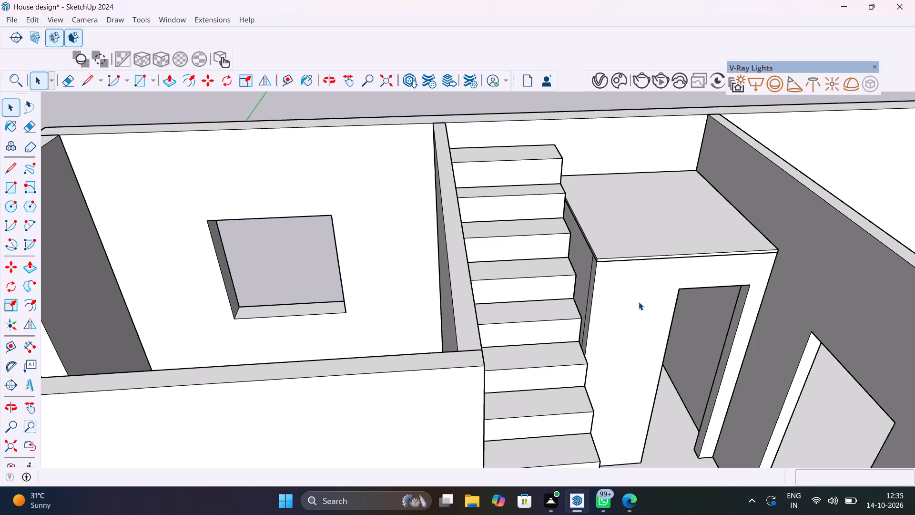
scroll(666, 235, "down", 5)
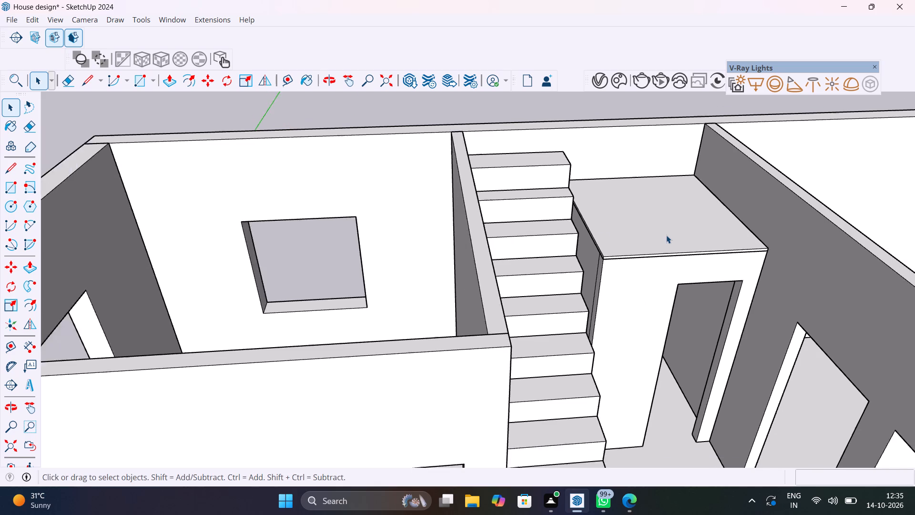
scroll(666, 235, "down", 2)
middle_click_drag(662, 244, 443, 234)
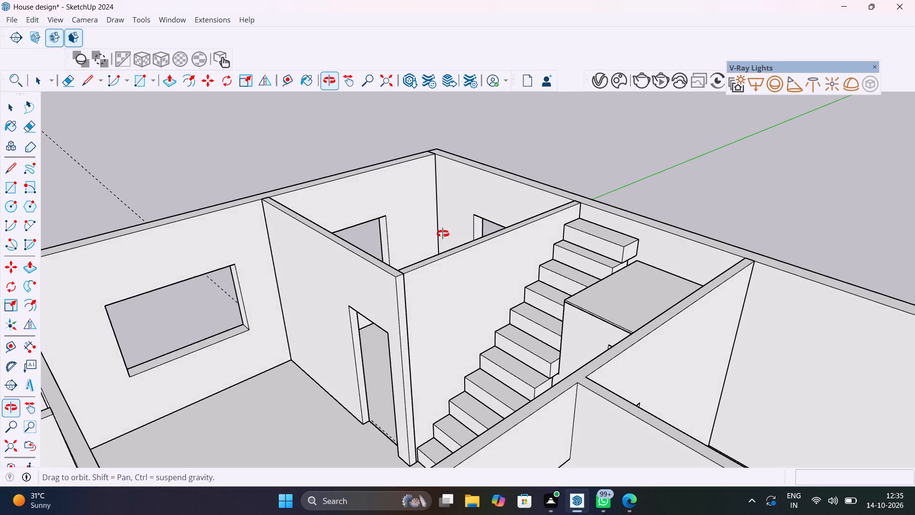
middle_click_drag(443, 234, 450, 299)
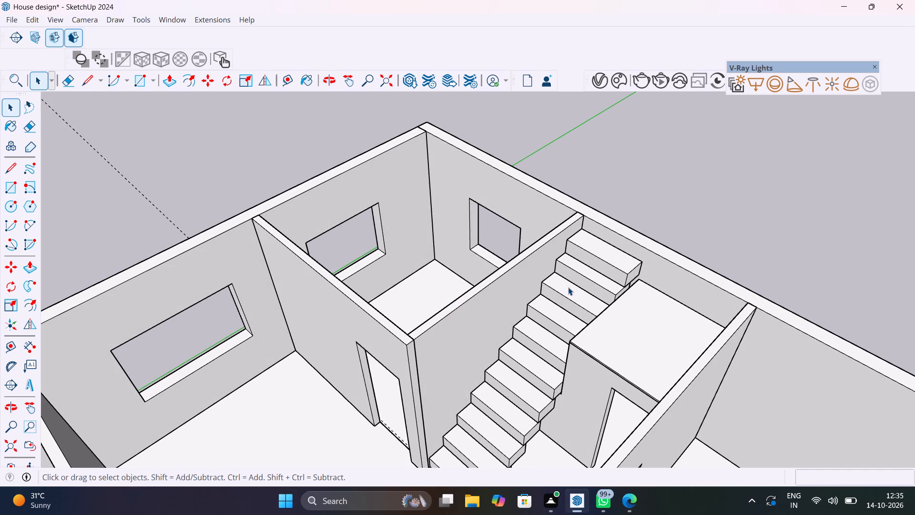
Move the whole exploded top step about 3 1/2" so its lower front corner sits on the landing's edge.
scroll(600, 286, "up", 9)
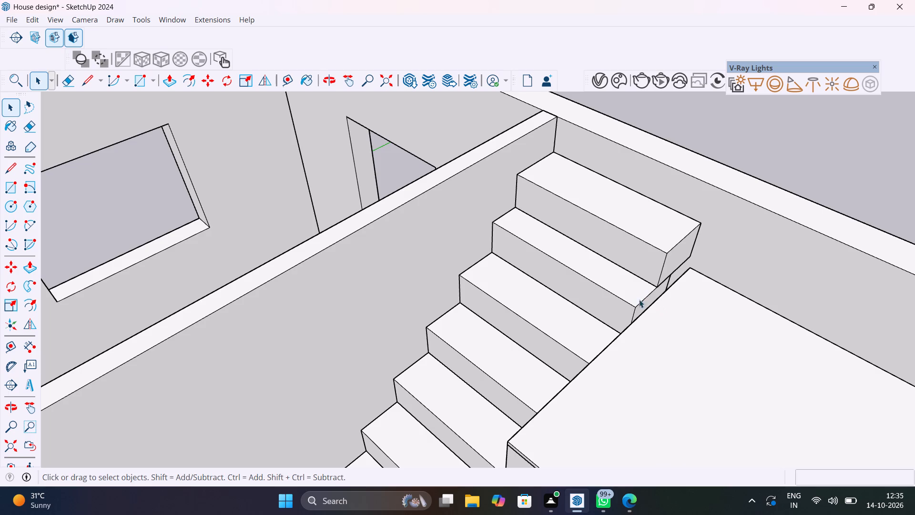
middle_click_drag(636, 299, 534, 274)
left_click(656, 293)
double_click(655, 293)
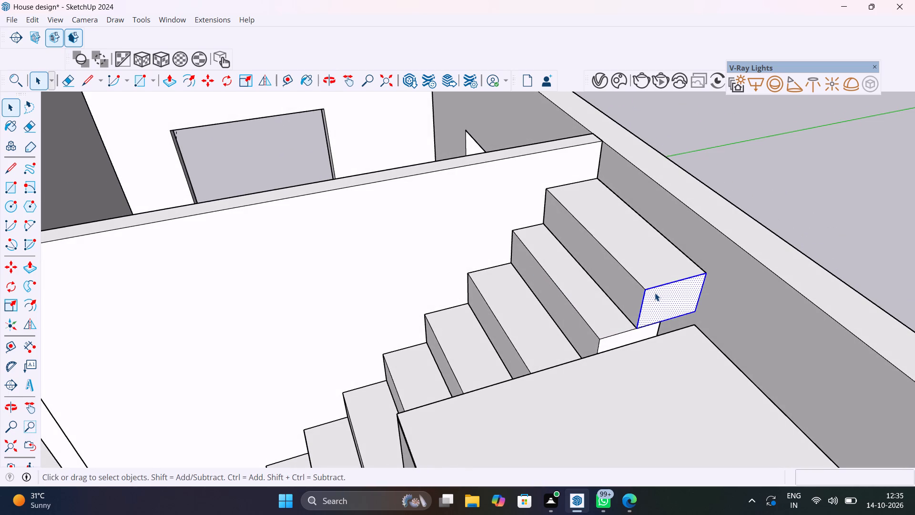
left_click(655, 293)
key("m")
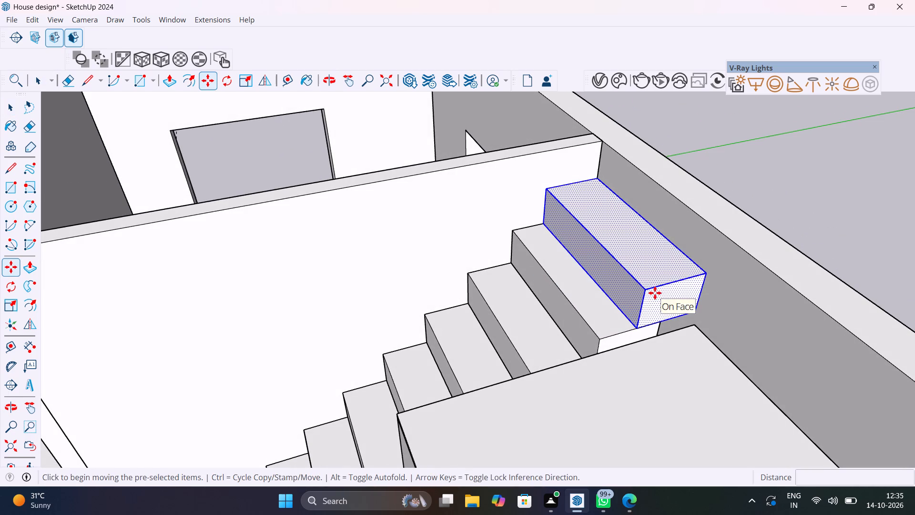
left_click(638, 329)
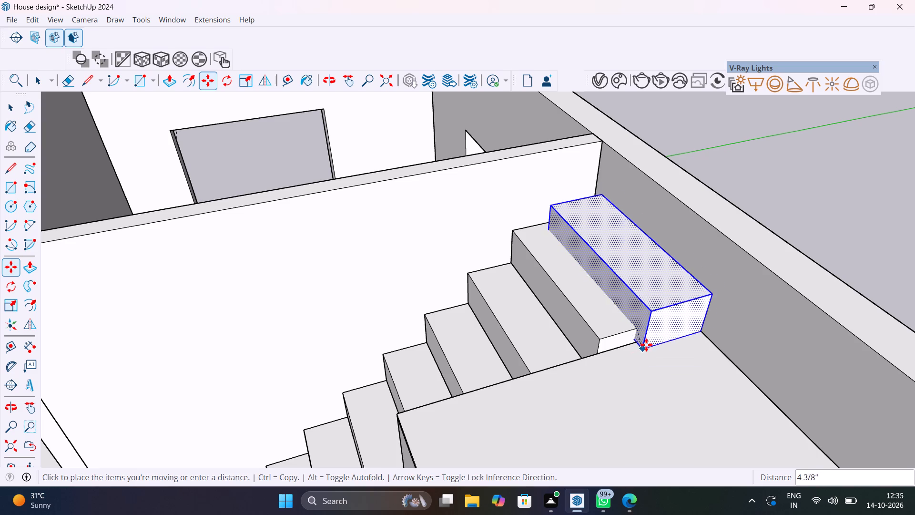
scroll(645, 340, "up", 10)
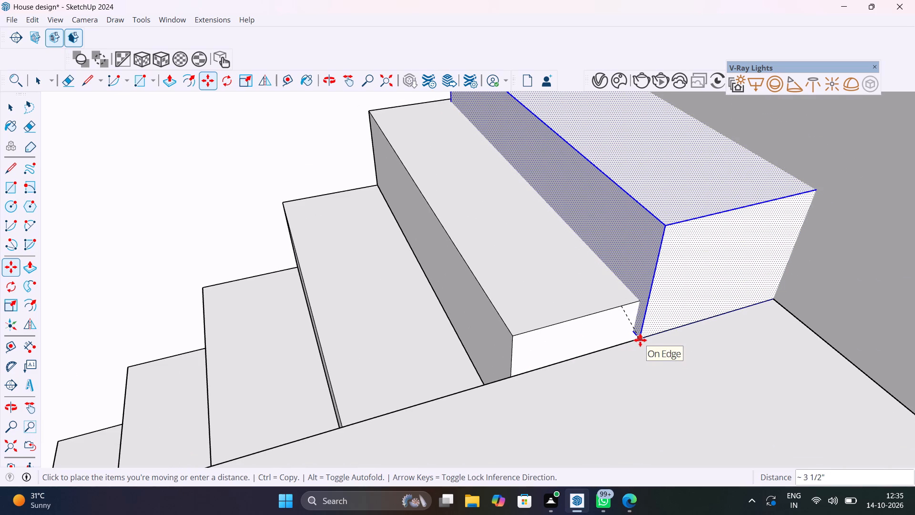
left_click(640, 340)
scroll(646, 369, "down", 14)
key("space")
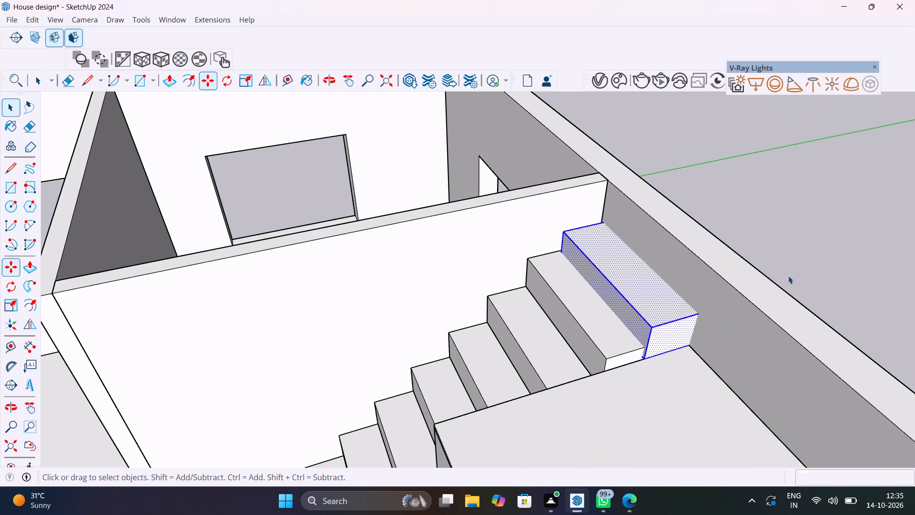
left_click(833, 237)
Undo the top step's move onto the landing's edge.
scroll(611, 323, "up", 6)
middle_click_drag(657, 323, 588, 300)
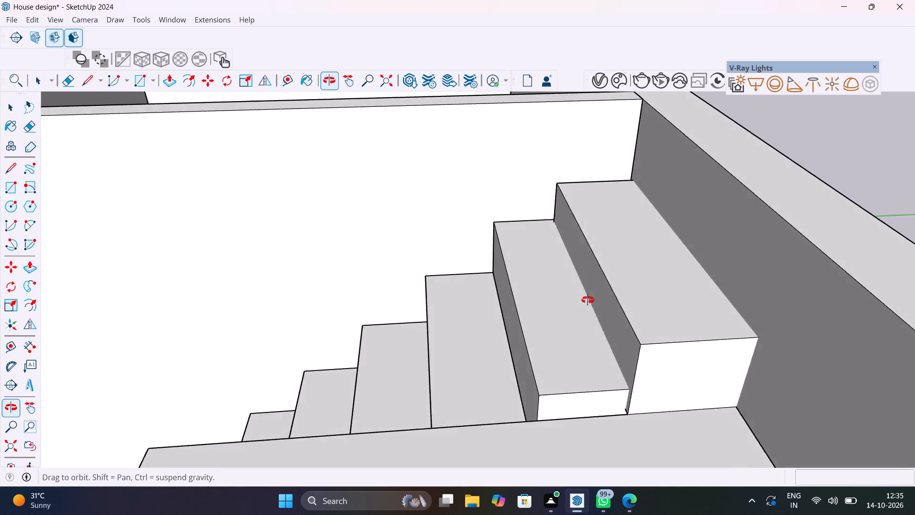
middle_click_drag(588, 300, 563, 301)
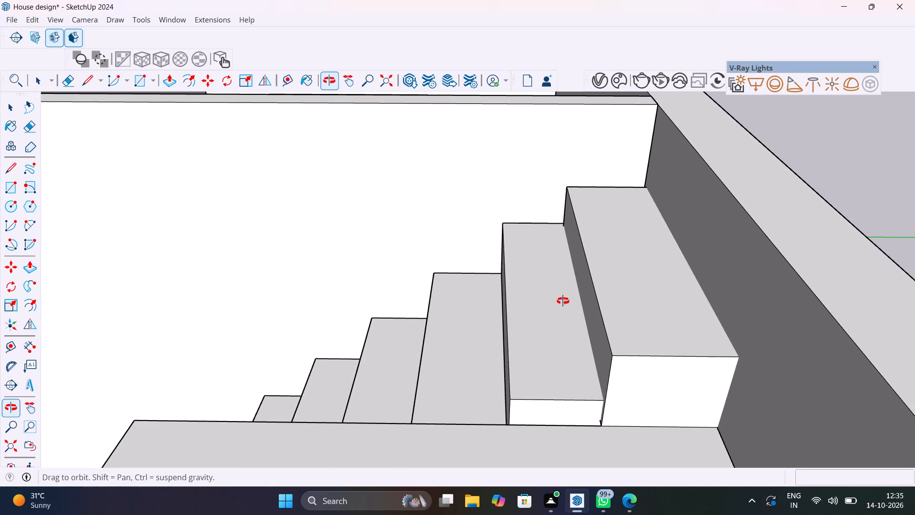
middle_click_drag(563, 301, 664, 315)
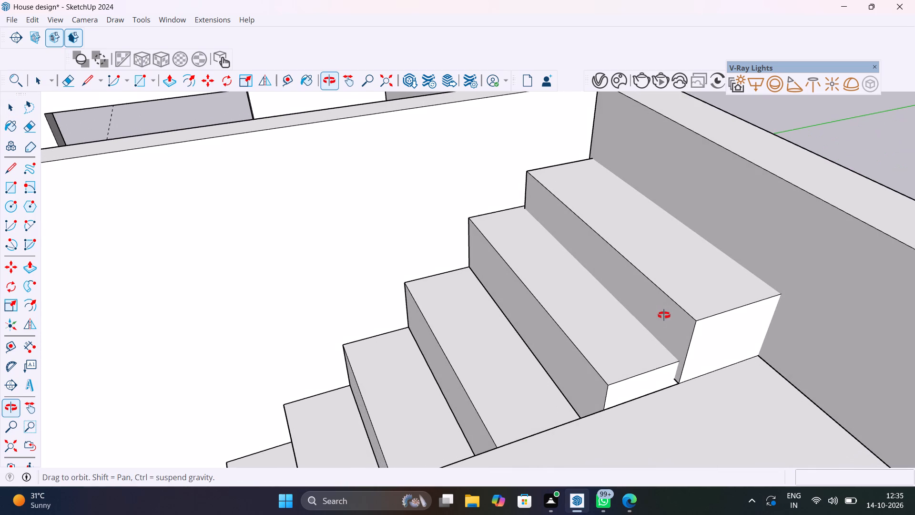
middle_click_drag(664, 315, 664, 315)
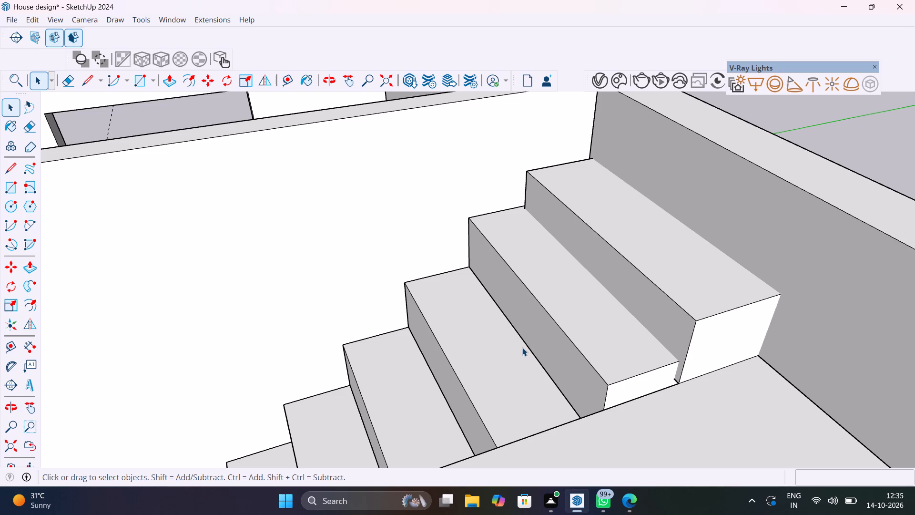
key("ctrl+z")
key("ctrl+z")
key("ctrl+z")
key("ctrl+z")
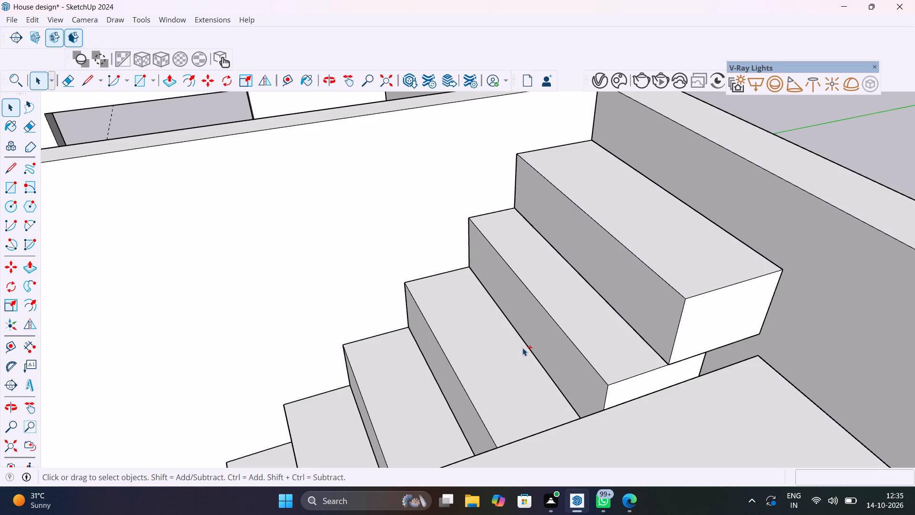
Undo the remaining earlier edits to the top step, restoring it as one of the matching step components.
key("ctrl+z")
key("ctrl+z")
key("ctrl+z")
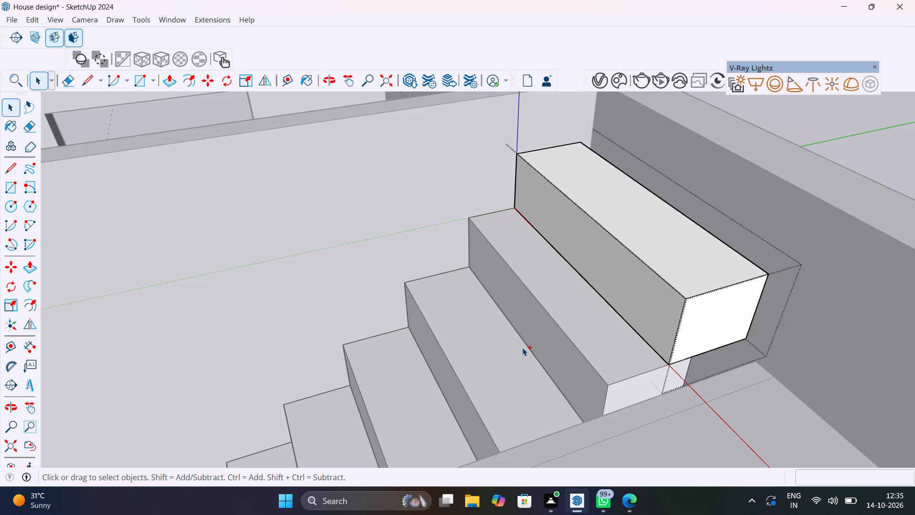
key("ctrl+z")
key("ctrl+z")
Examine the flight of stairs from the top step beside the landing down to the bottom step.
scroll(708, 346, "down", 11)
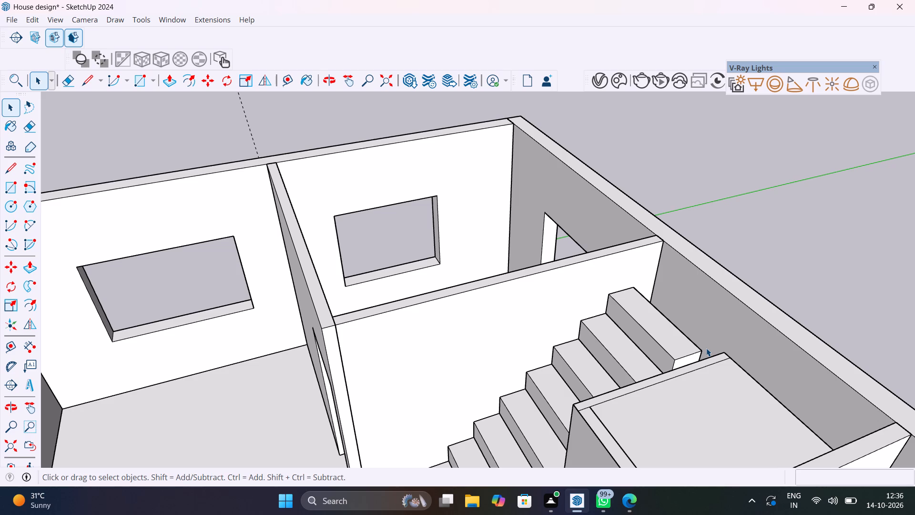
scroll(667, 369, "up", 6)
middle_click_drag(672, 364, 908, 340)
scroll(707, 307, "up", 1)
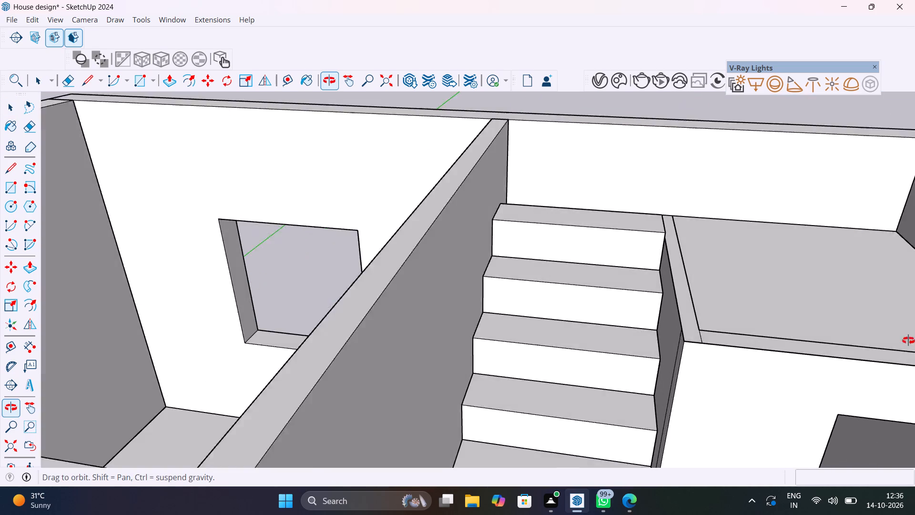
middle_click_drag(908, 340, 741, 319)
scroll(741, 319, "down", 7)
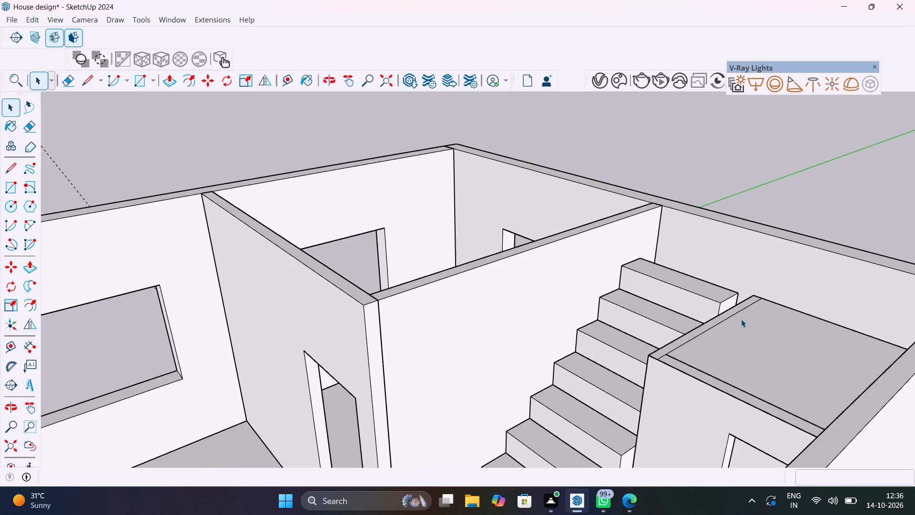
scroll(741, 319, "down", 14)
scroll(665, 412, "up", 12)
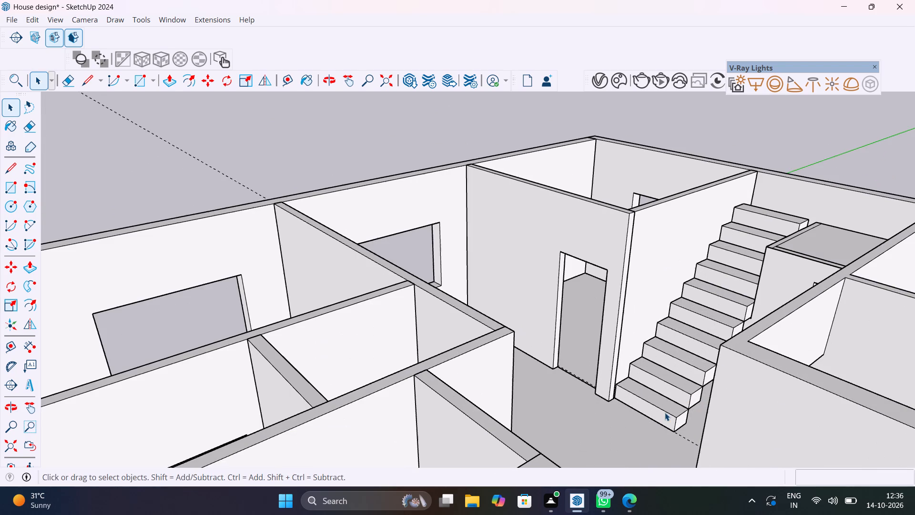
scroll(678, 390, "up", 6)
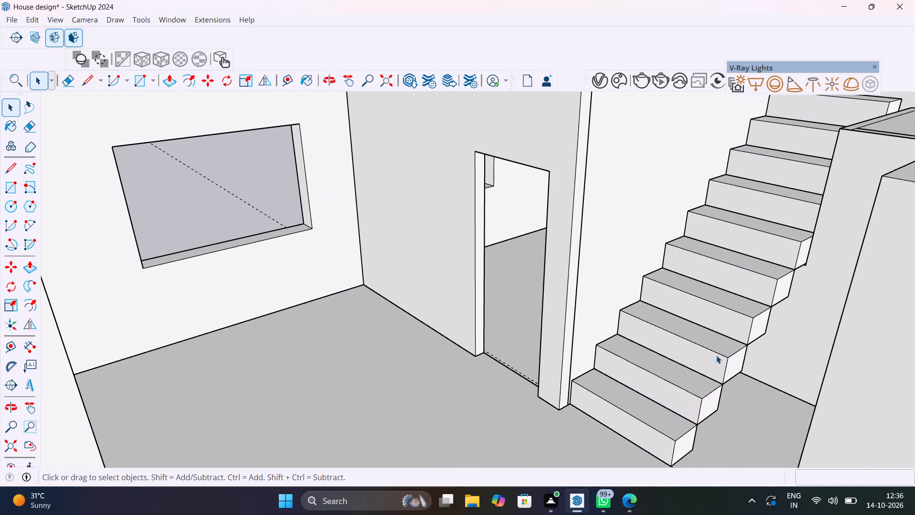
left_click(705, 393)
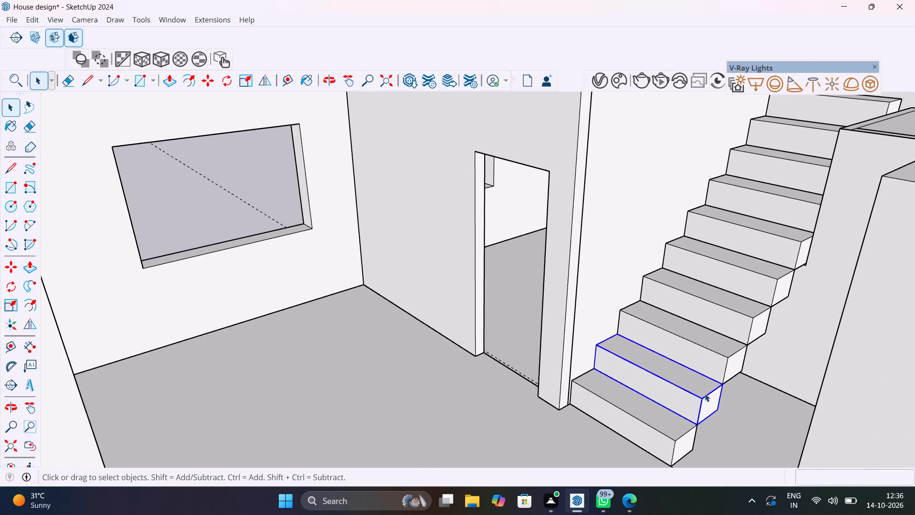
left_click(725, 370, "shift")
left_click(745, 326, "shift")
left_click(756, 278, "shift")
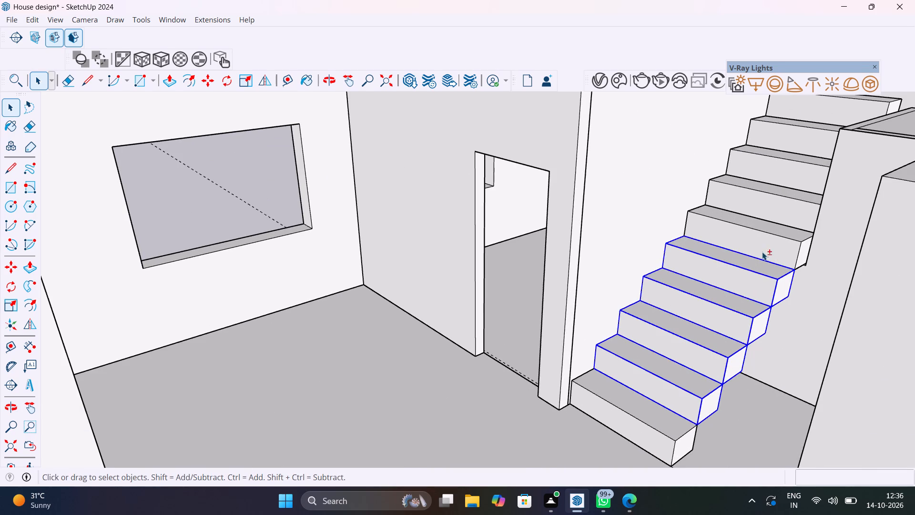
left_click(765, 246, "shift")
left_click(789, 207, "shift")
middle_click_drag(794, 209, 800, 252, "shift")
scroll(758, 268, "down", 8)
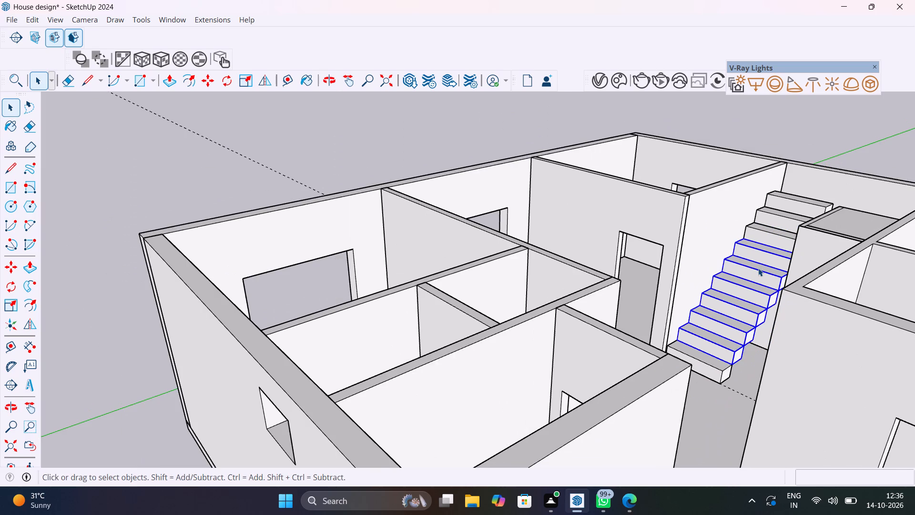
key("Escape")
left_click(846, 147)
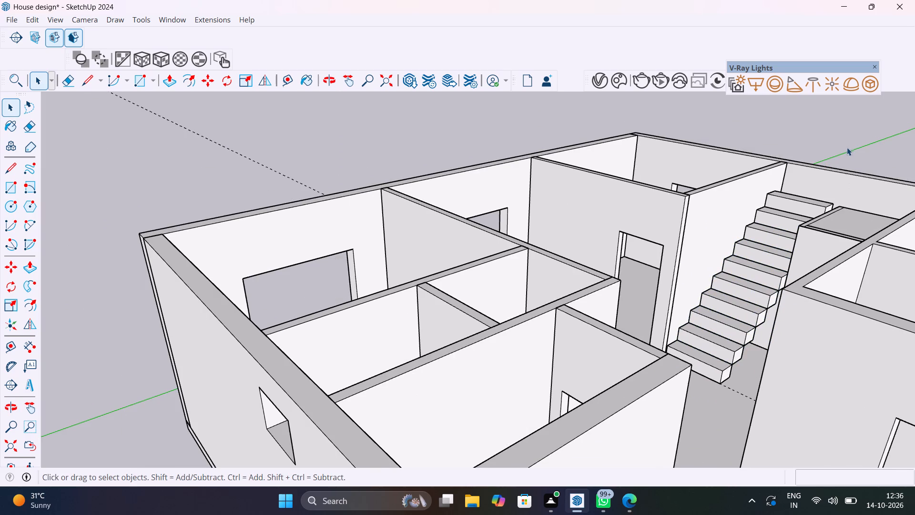
Inside the bottom step's component, push/pull the tread face up 2" so all matching steps become taller.
scroll(737, 361, "up", 8)
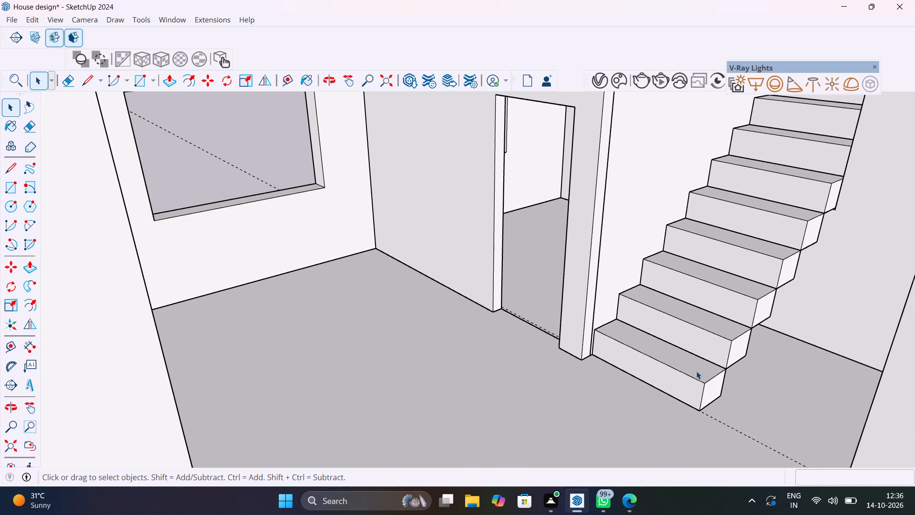
left_click(696, 371)
double_click(697, 371)
left_click(697, 371)
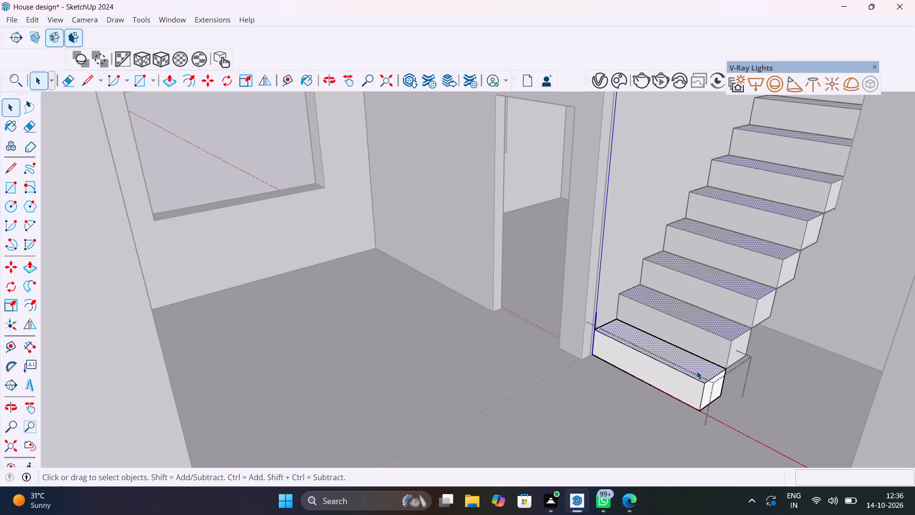
key("p")
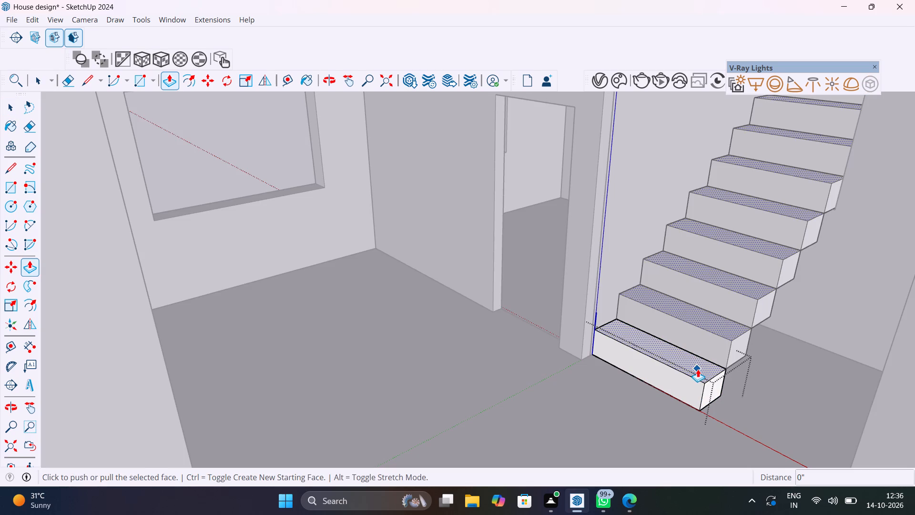
left_click(701, 367)
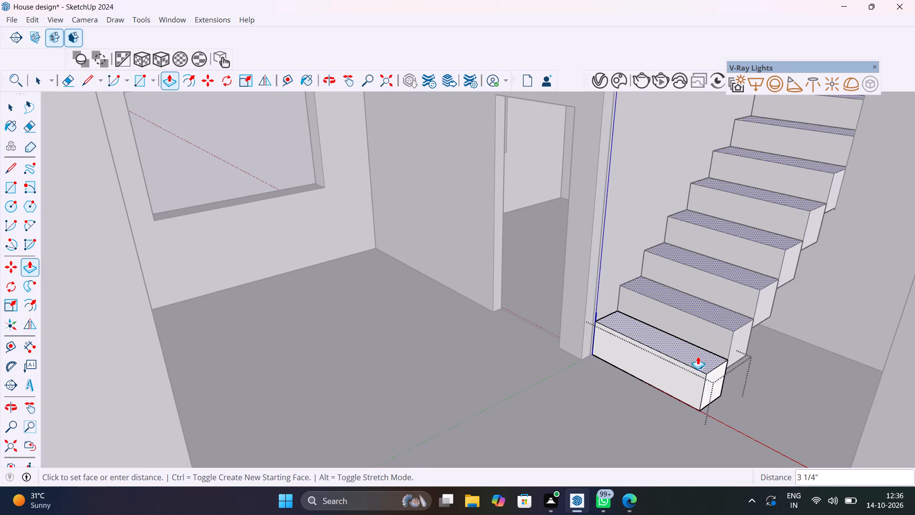
type("2\"")
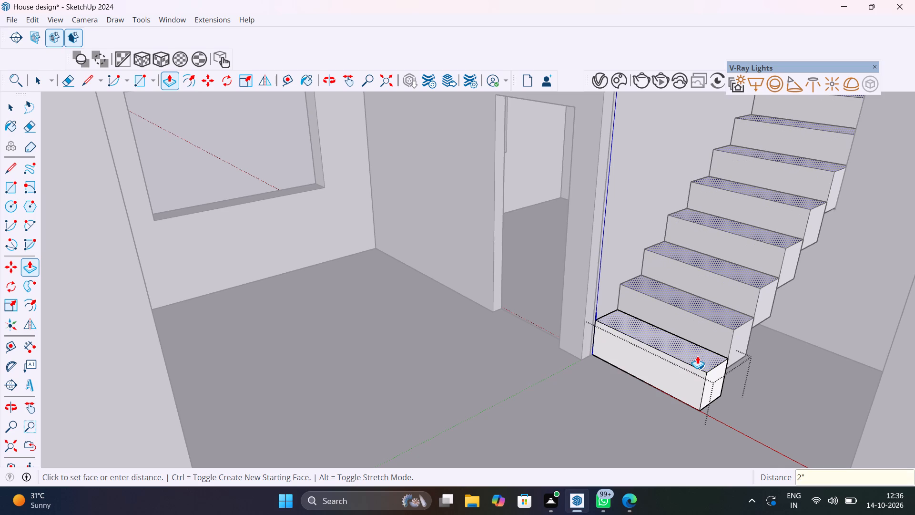
key("Return")
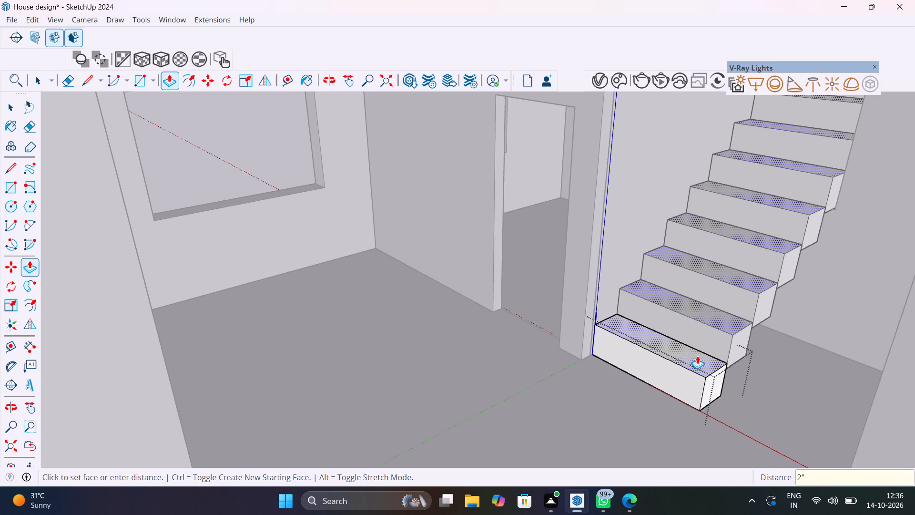
scroll(730, 385, "down", 13)
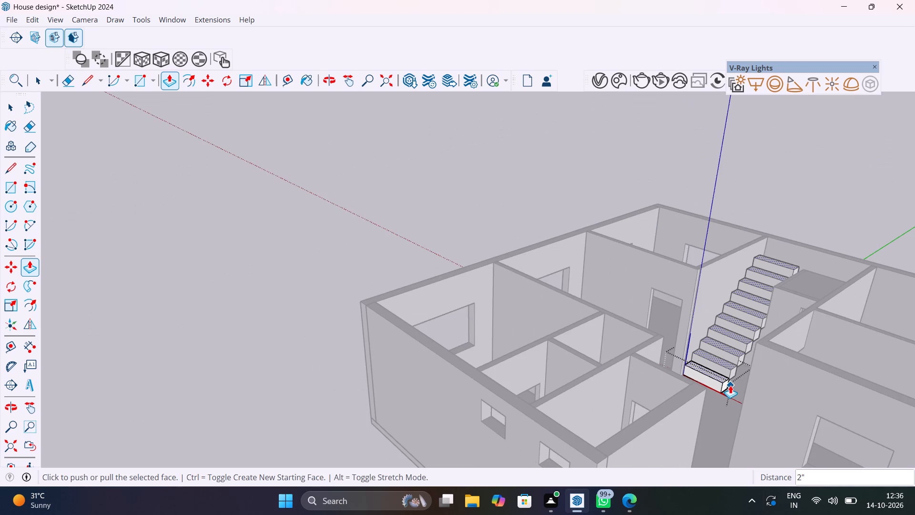
key("space")
left_click(832, 227)
Measure the bottom step's tread depth along the top edge of its open end.
scroll(803, 269, "up", 8)
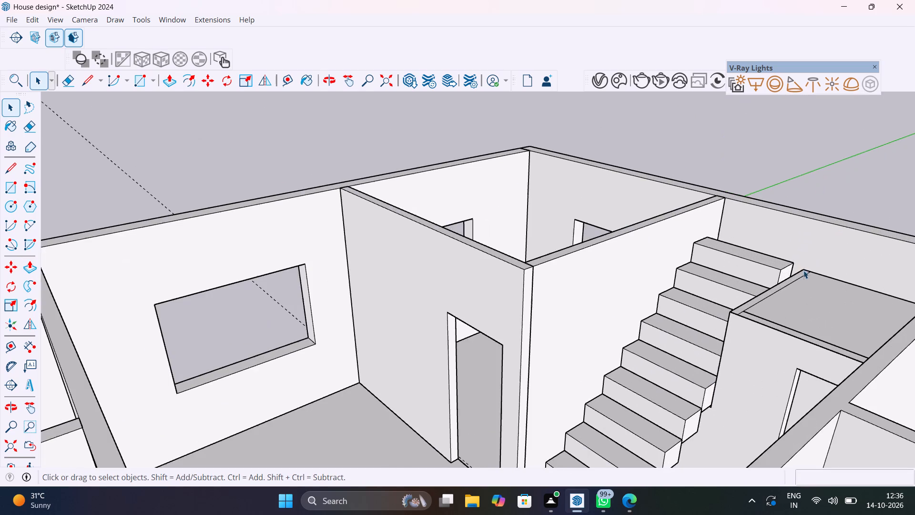
scroll(803, 270, "up", 1)
middle_click_drag(796, 283, 645, 322)
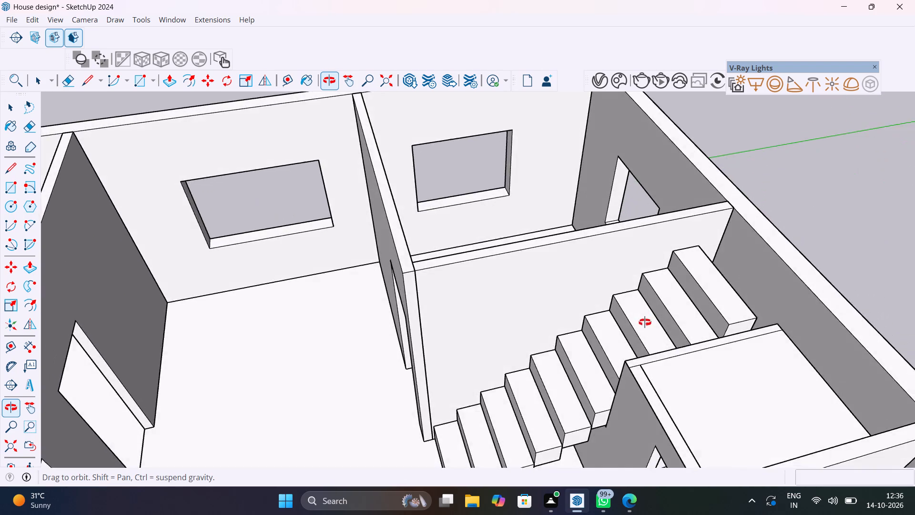
middle_click_drag(645, 322, 914, 226)
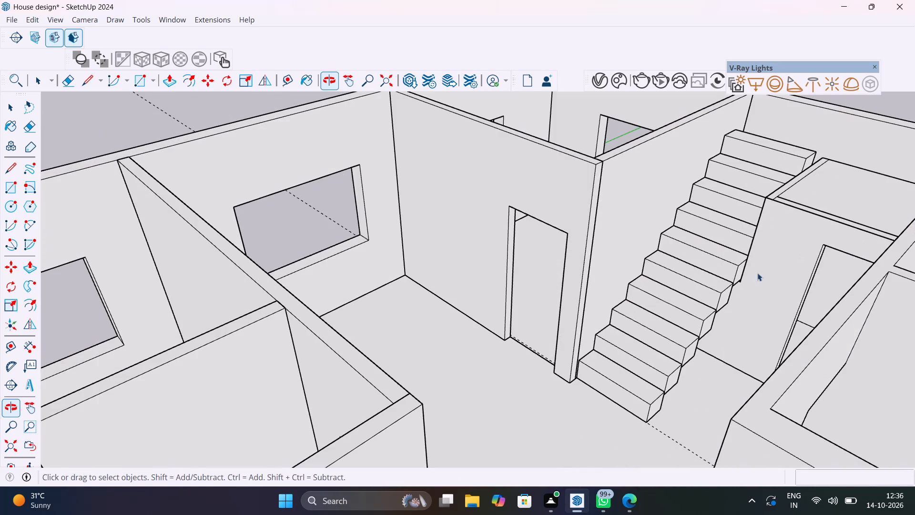
scroll(649, 414, "up", 17)
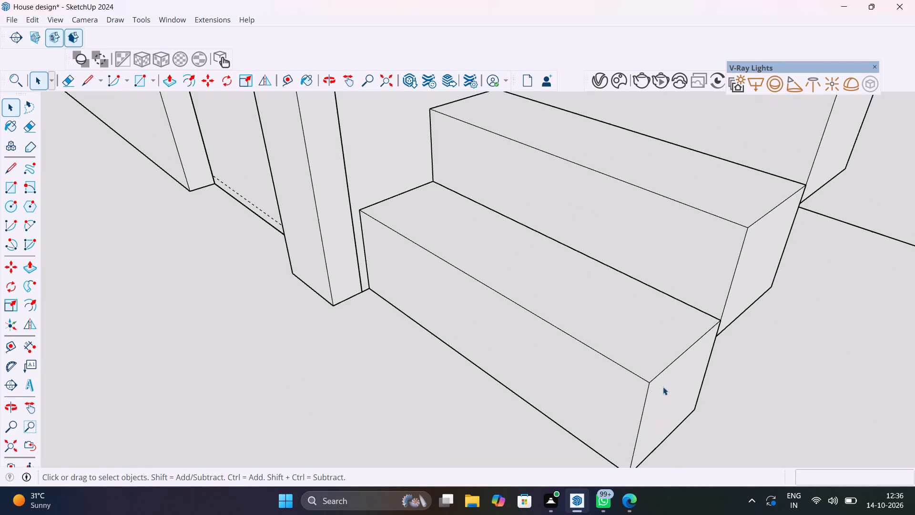
middle_click_drag(667, 386, 575, 383)
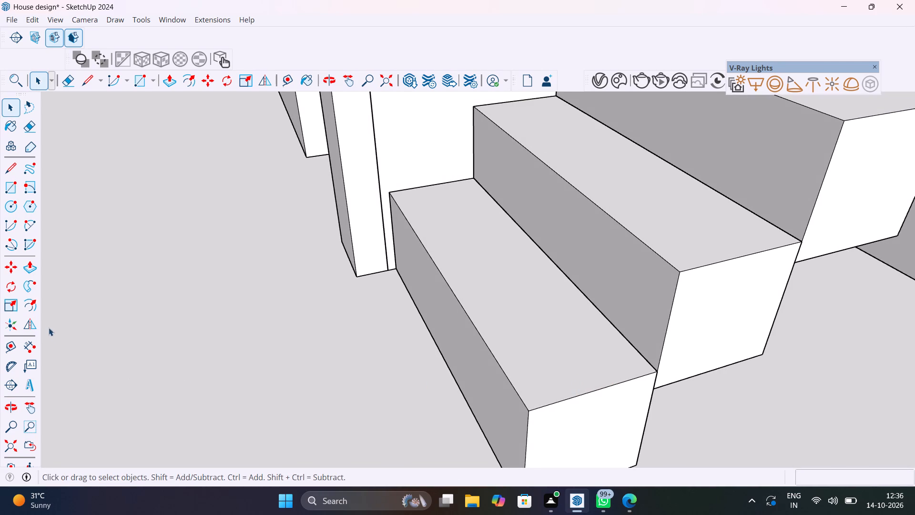
left_click(25, 349)
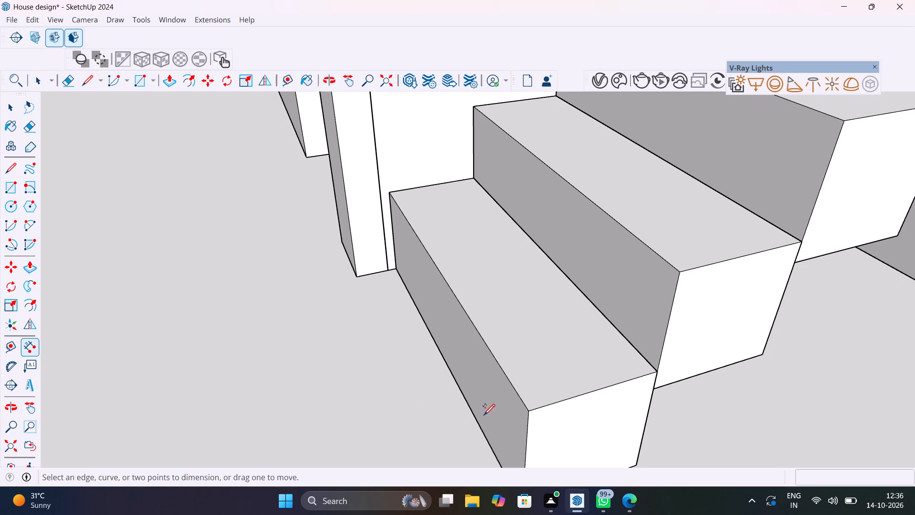
left_click(527, 412)
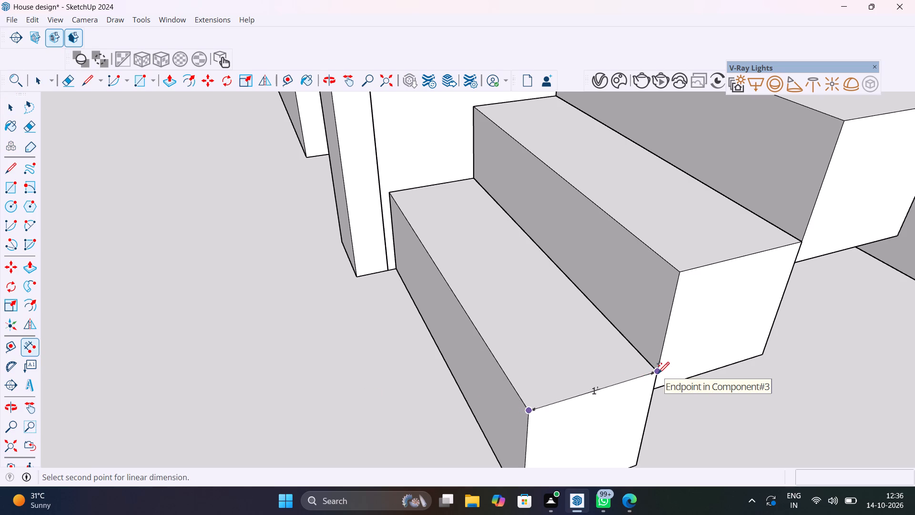
key("Escape")
Measure the bottom step's riser height and the depth of its base at the open end.
middle_click_drag(660, 400, 721, 334, "shift")
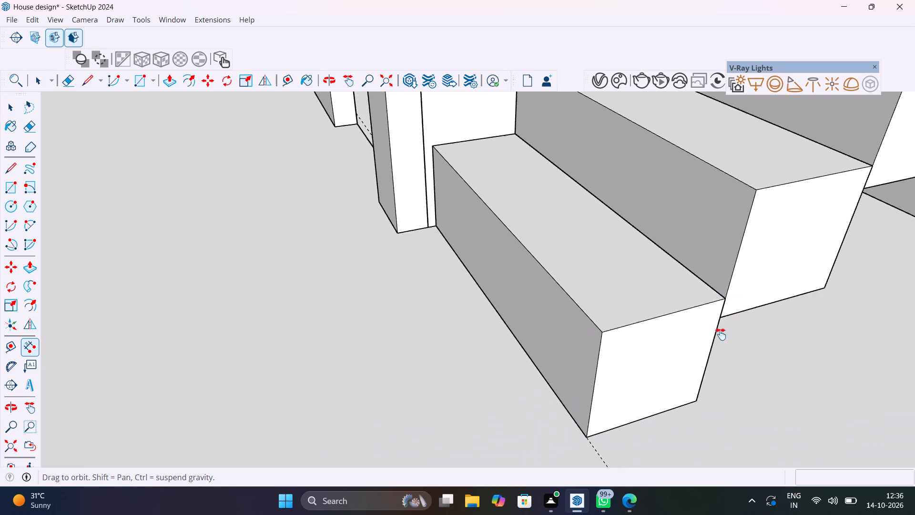
middle_click_drag(721, 334, 747, 310, "shift")
left_click(650, 289)
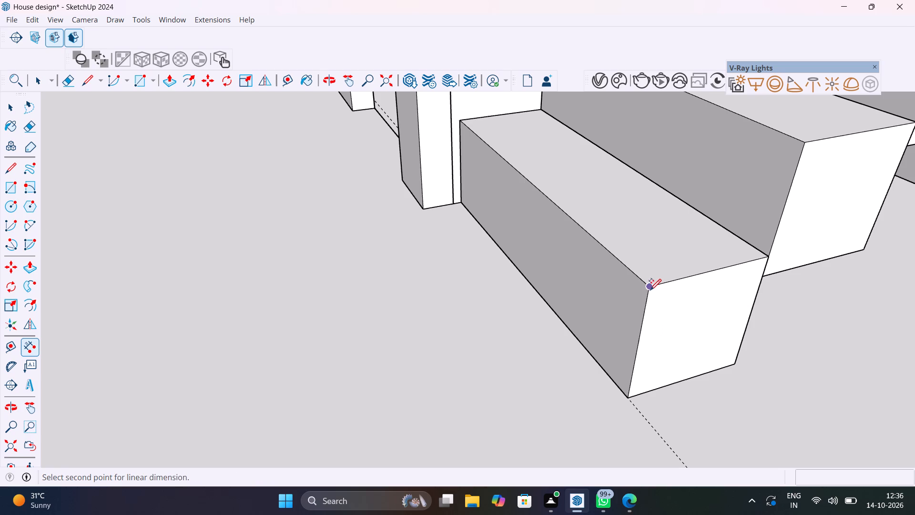
key("Escape")
left_click(628, 397)
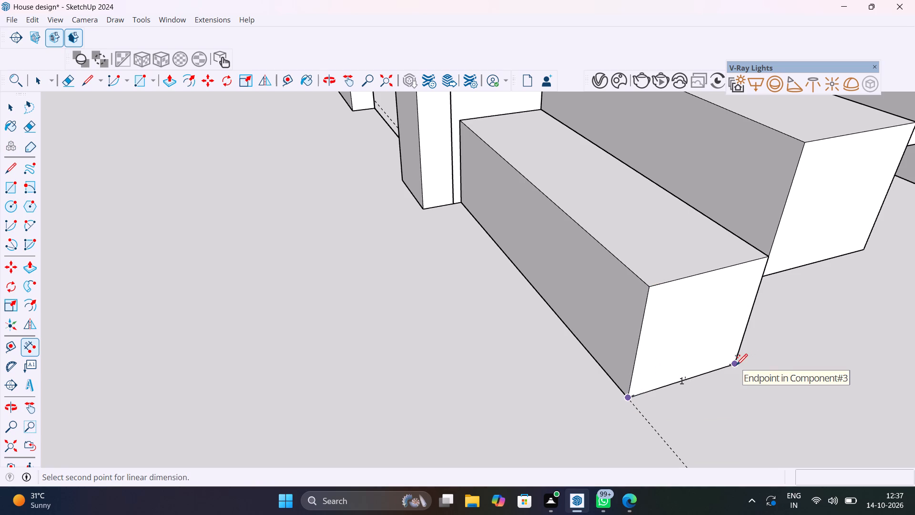
key("Escape")
Measure the bottom step's width along its front edge at the floor.
middle_click_drag(623, 386, 844, 389)
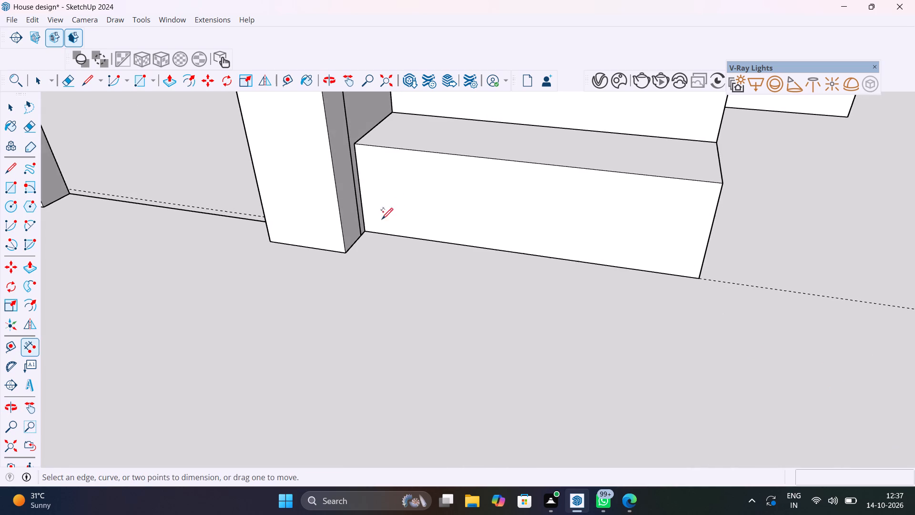
left_click(364, 229)
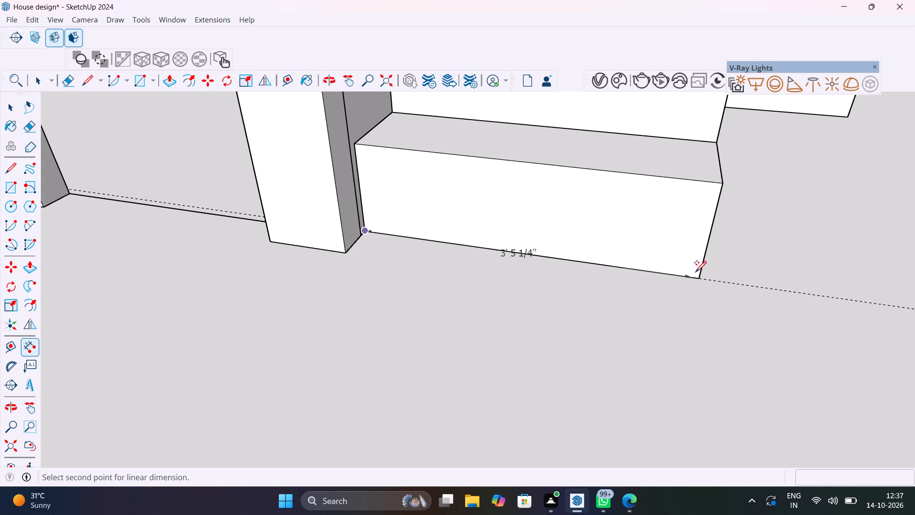
key("Escape")
scroll(613, 312, "down", 14)
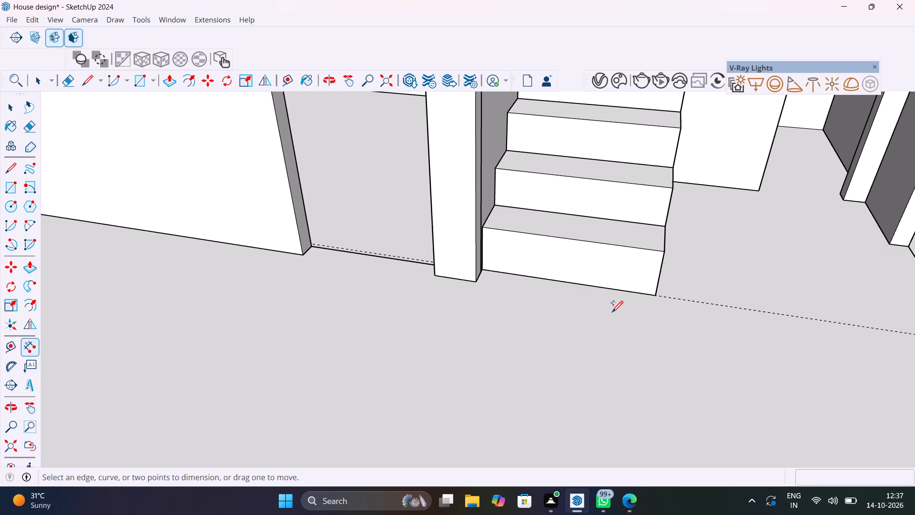
key("space")
Measure the bottom step's base depth and riser height at its open end.
scroll(666, 293, "up", 3)
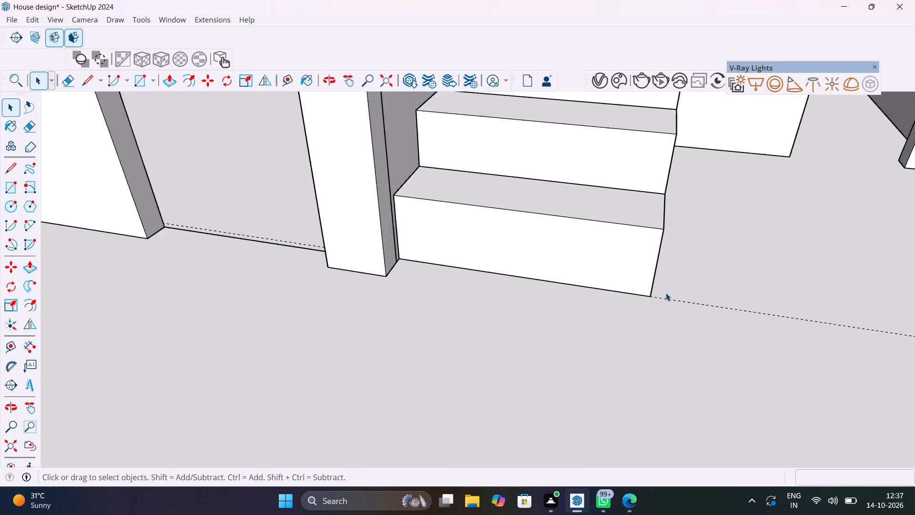
scroll(666, 293, "up", 3)
middle_click_drag(691, 302, 502, 312)
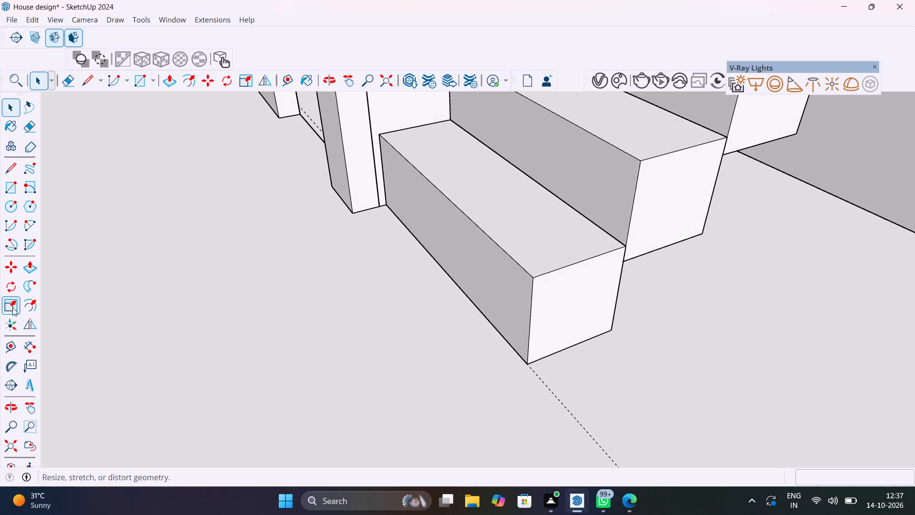
left_click(25, 347)
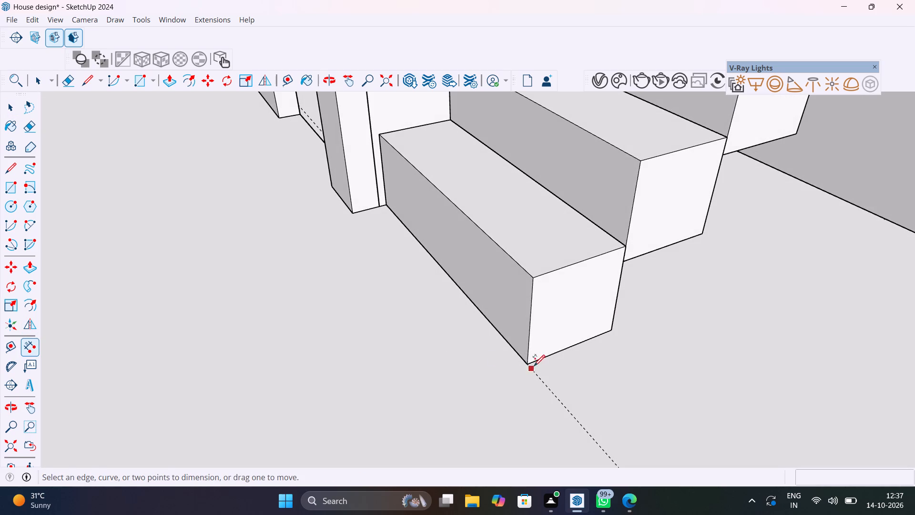
left_click(530, 363)
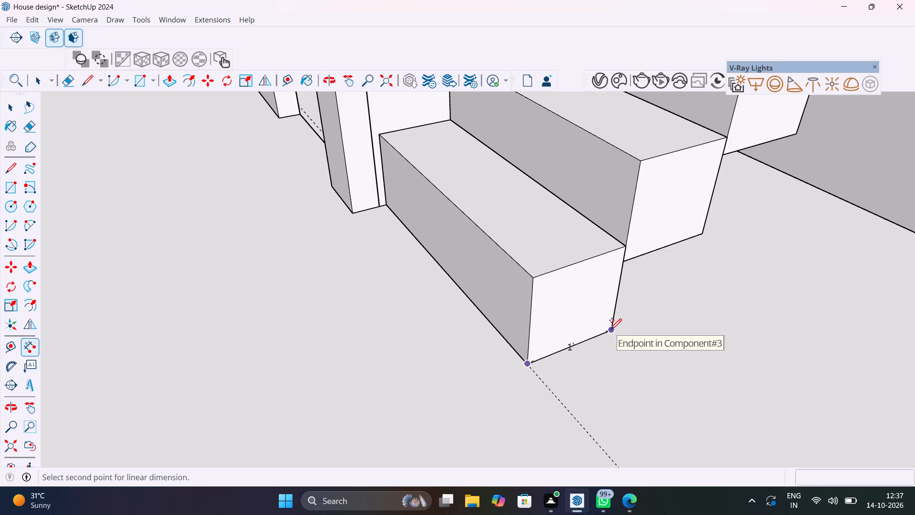
key("Escape")
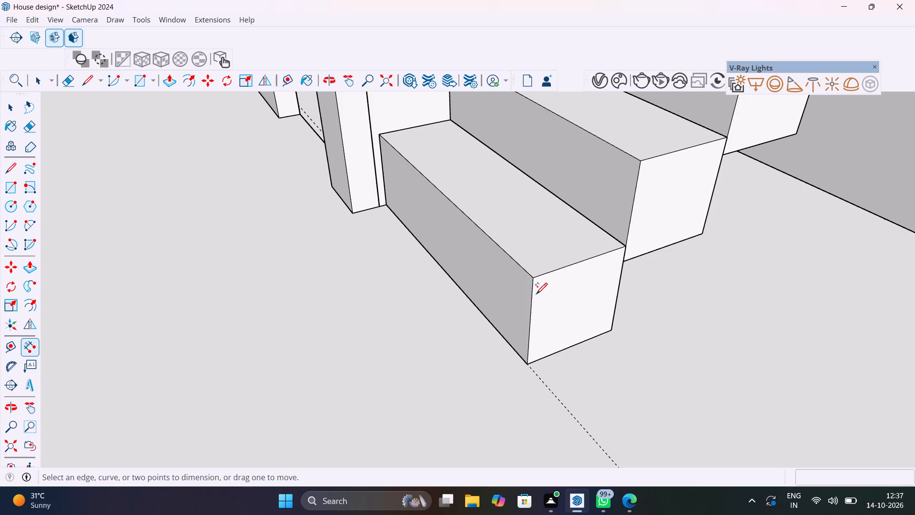
left_click(536, 281)
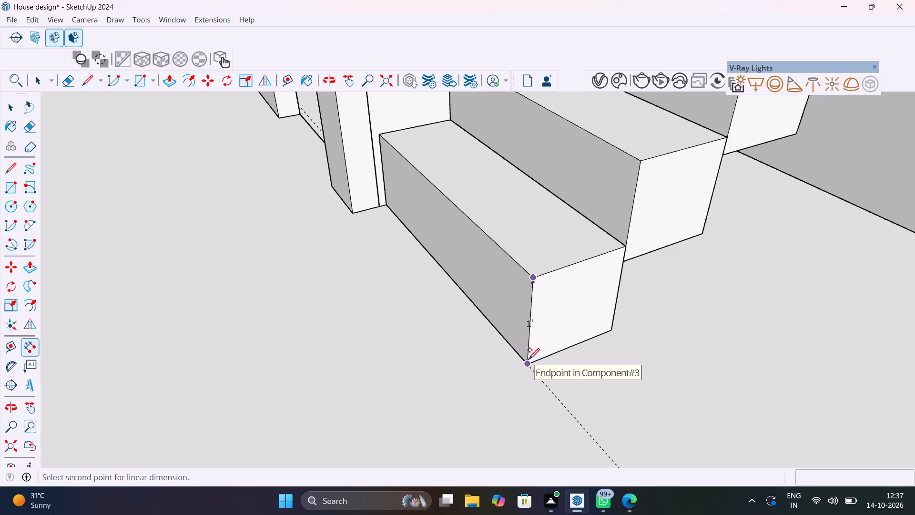
key("Escape")
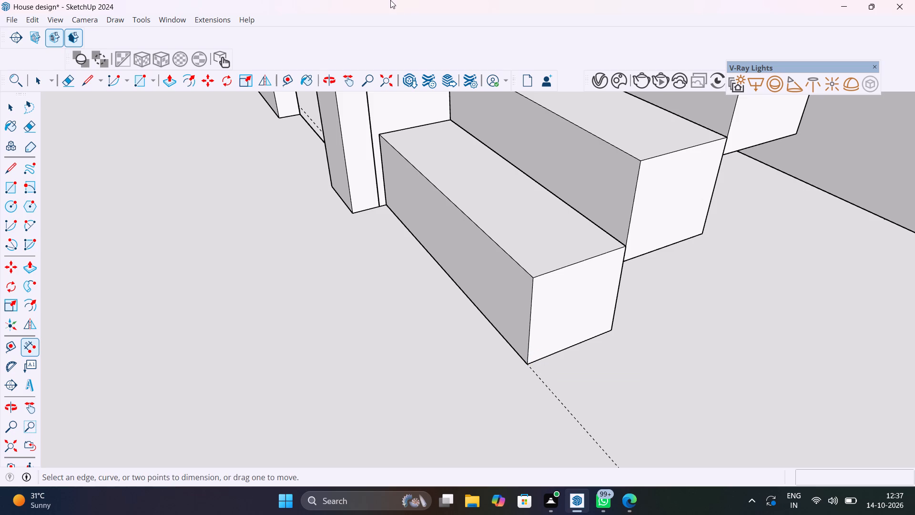
Delete all the steps above the bottom one, leaving only the bottom step of the flight.
scroll(658, 253, "up", 9)
middle_click_drag(655, 254, 645, 248)
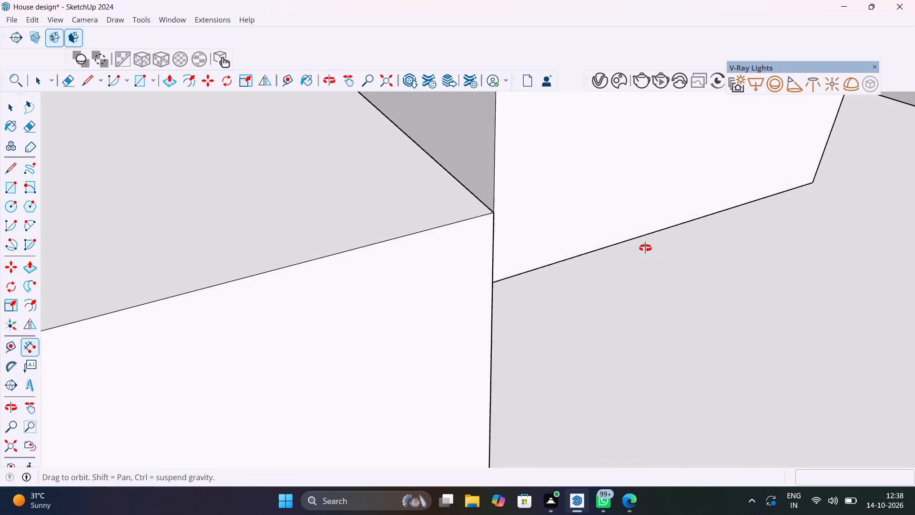
middle_click_drag(645, 248, 661, 250)
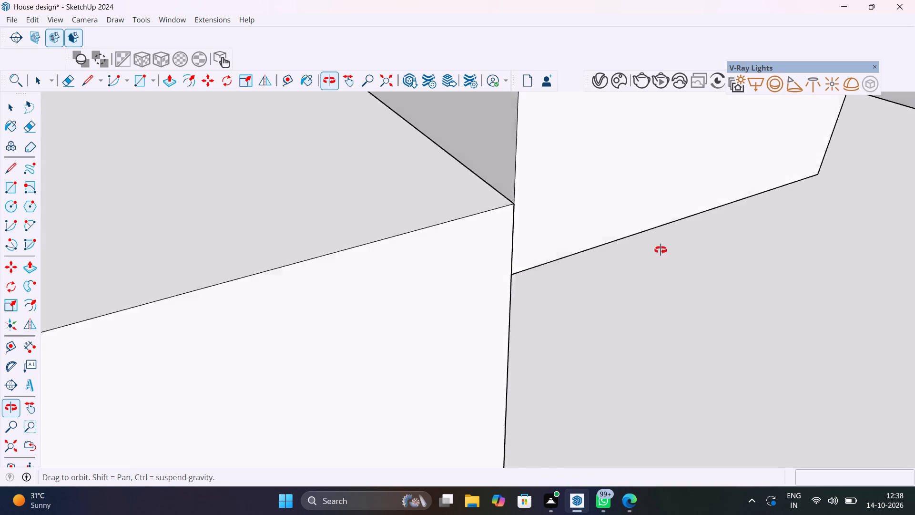
middle_click_drag(661, 250, 696, 264)
scroll(701, 271, "down", 16)
scroll(701, 271, "down", 7)
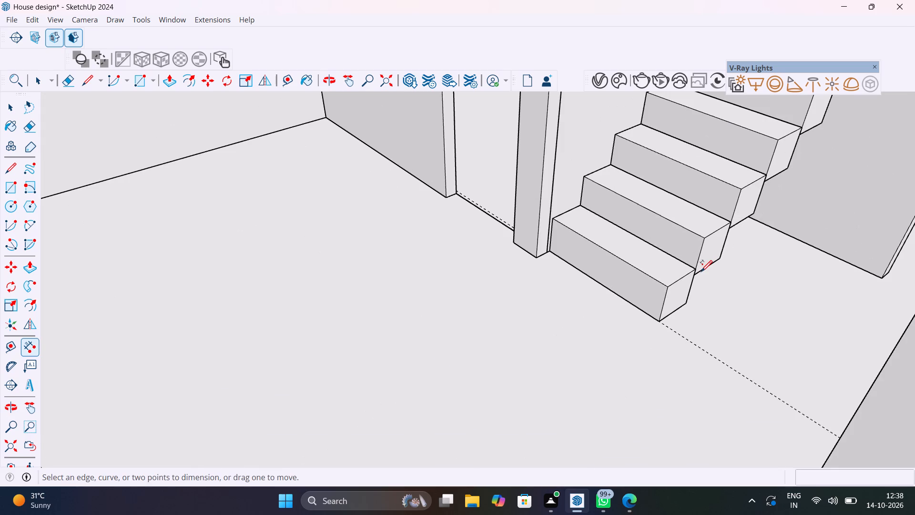
key("space")
left_click(711, 243)
left_click(737, 157, "shift")
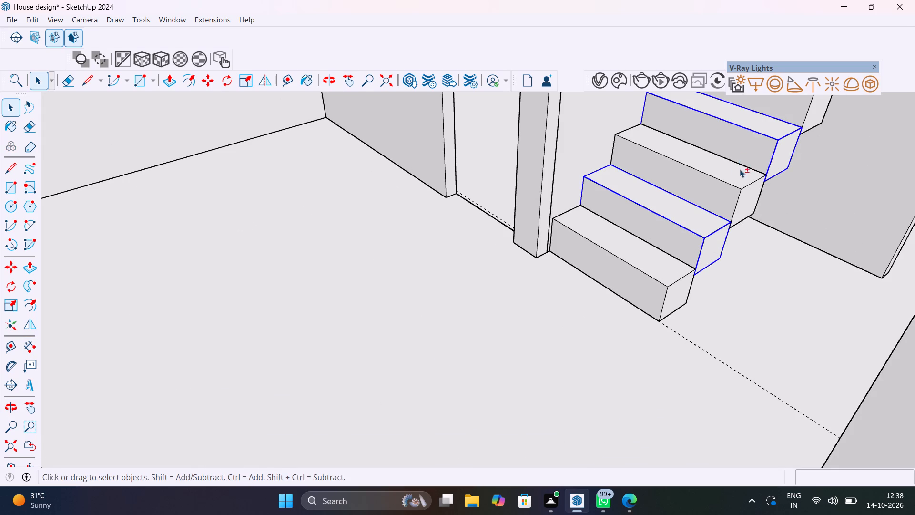
left_click(741, 189, "shift")
scroll(742, 189, "down", 7, "shift")
left_click(774, 146, "shift")
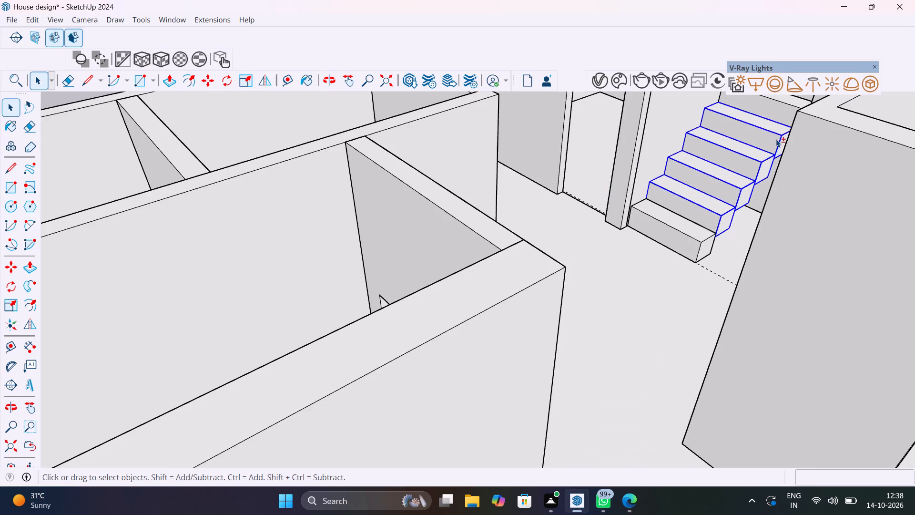
scroll(776, 139, "down", 1, "shift")
middle_click_drag(777, 144, 770, 284, "shift")
left_click(784, 246, "shift")
left_click(792, 218, "shift")
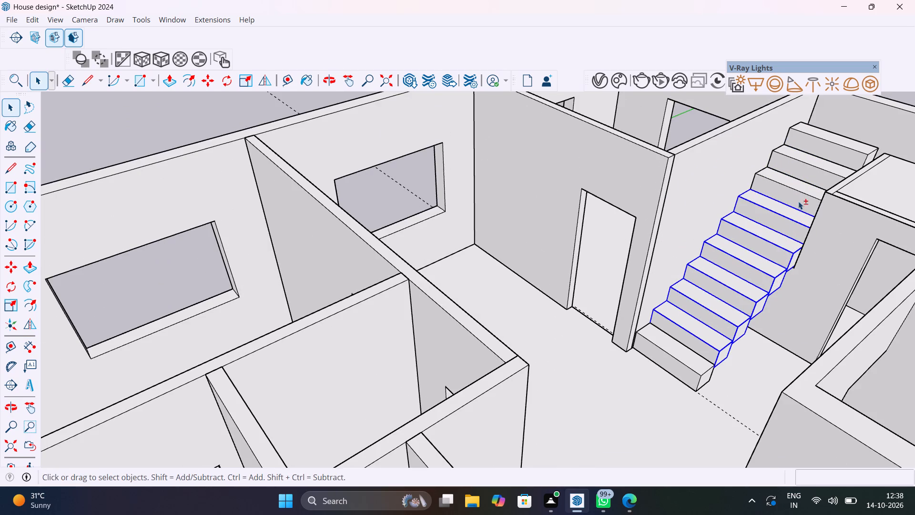
left_click(805, 183, "shift")
left_click(817, 167, "shift")
left_click(833, 146, "shift")
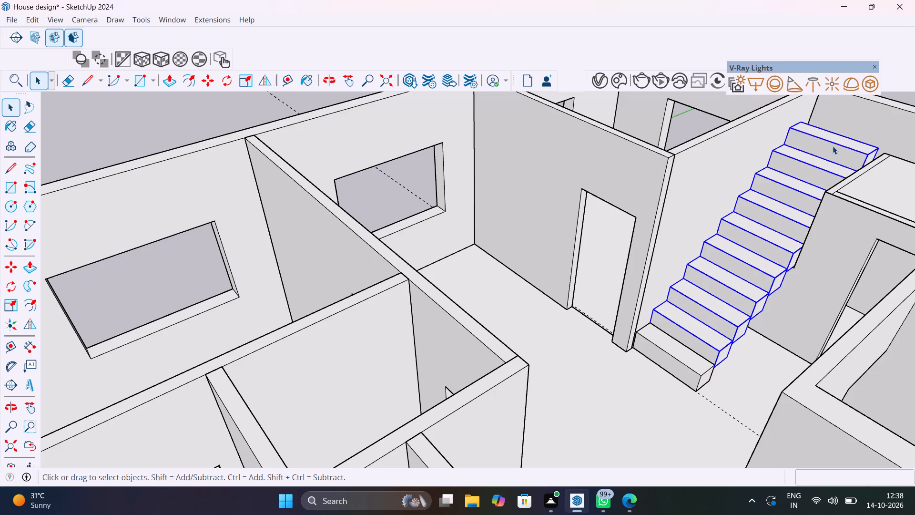
key("Delete")
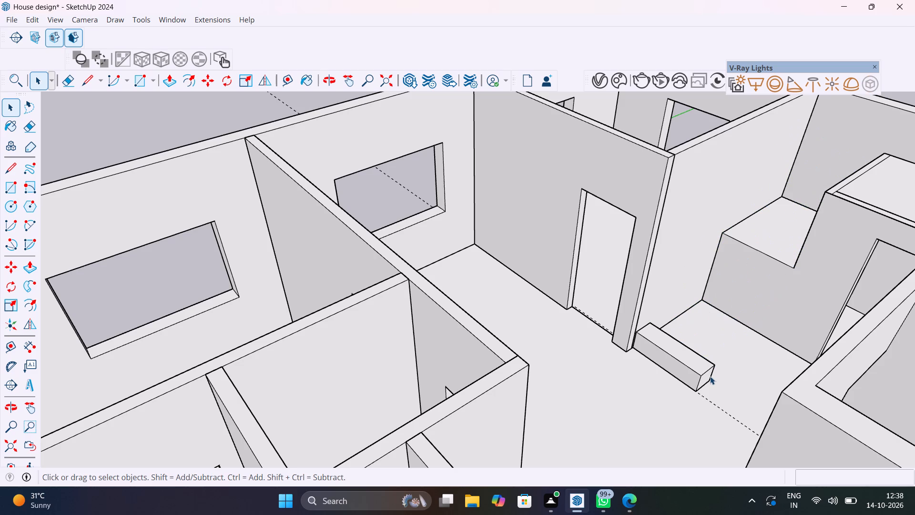
Measure the remaining step's width along its front bottom edge and its riser height at the open end.
scroll(710, 376, "up", 11)
left_click(680, 381)
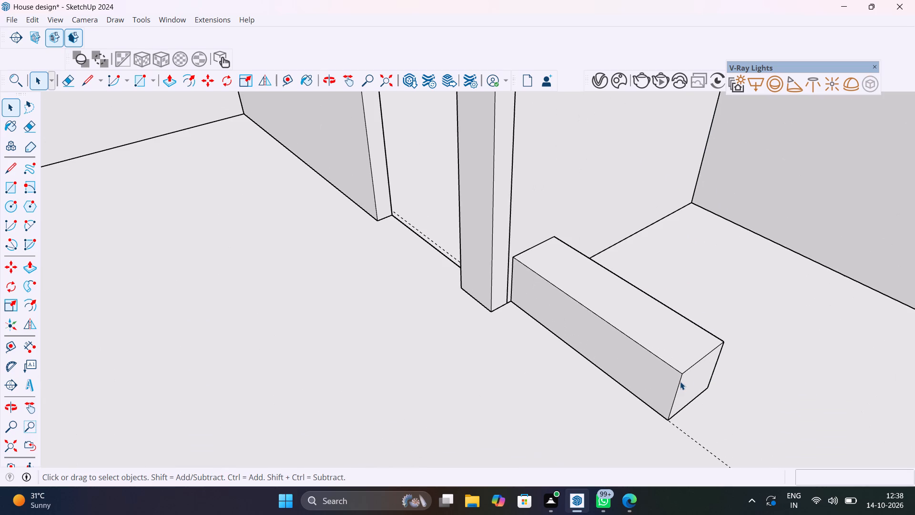
left_click(27, 349)
left_click(512, 299)
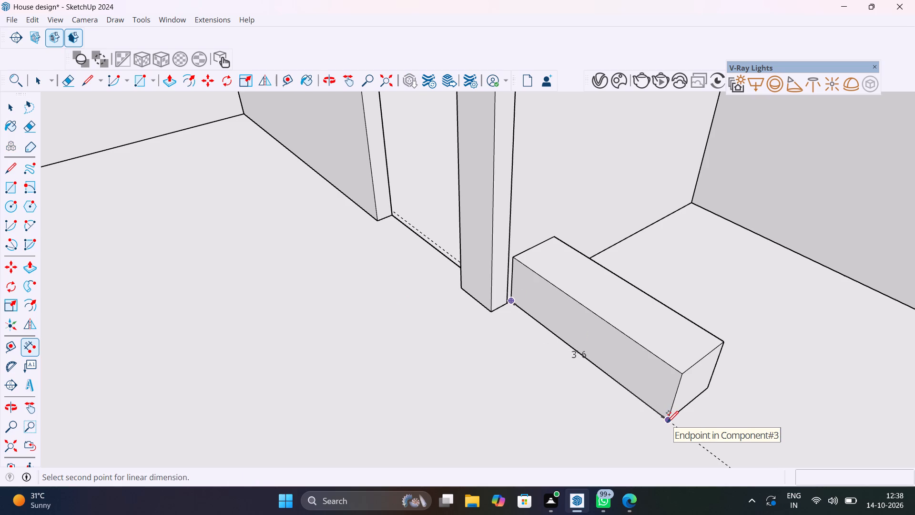
key("Escape")
left_click(682, 373)
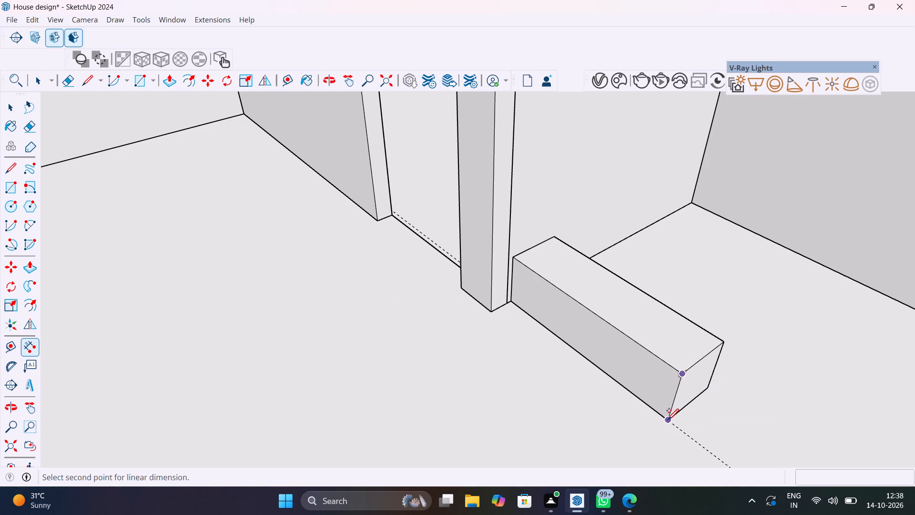
key("Escape")
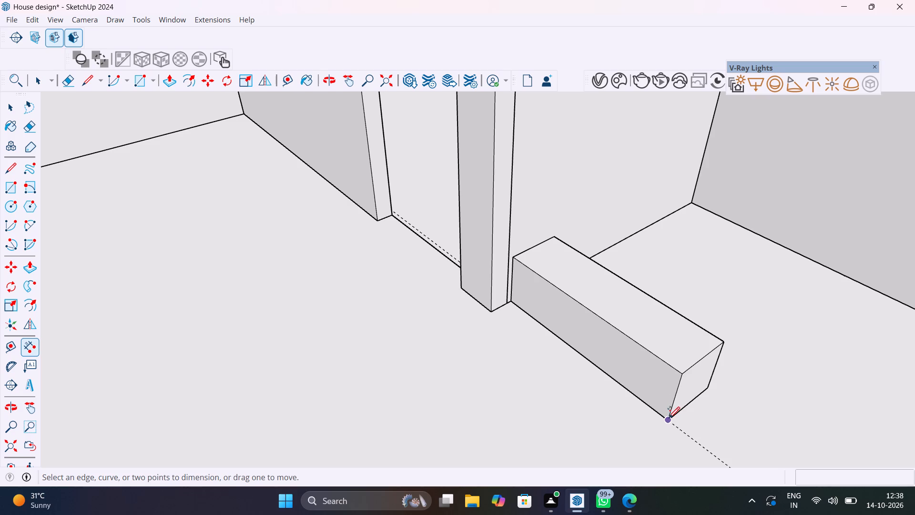
left_click(669, 417)
key("Escape")
left_click(682, 376)
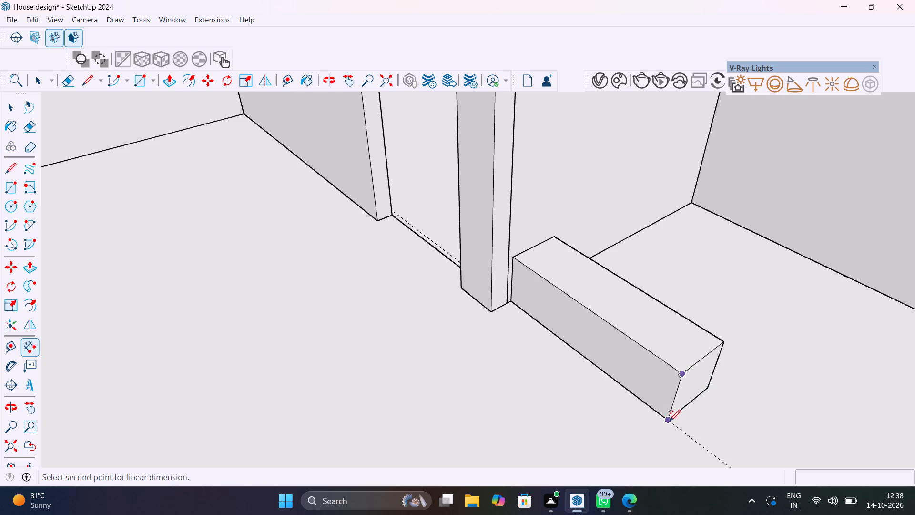
left_click(669, 419)
key("Escape")
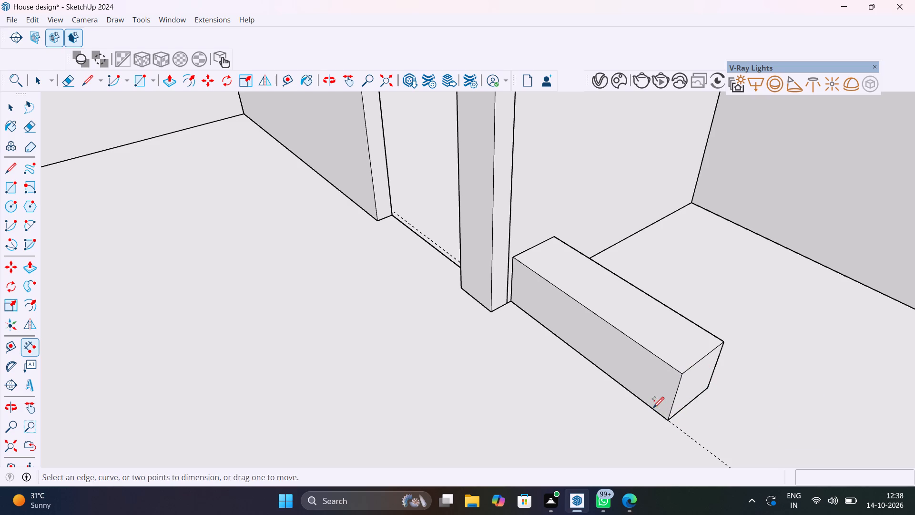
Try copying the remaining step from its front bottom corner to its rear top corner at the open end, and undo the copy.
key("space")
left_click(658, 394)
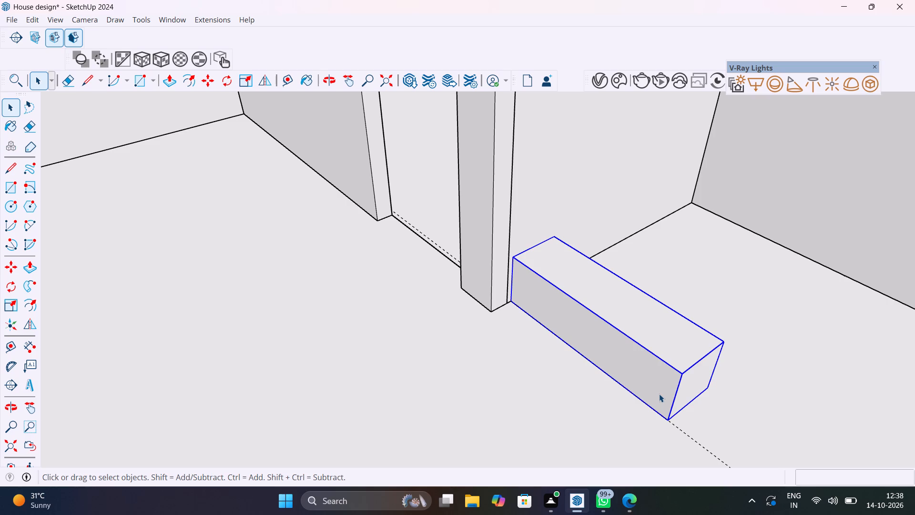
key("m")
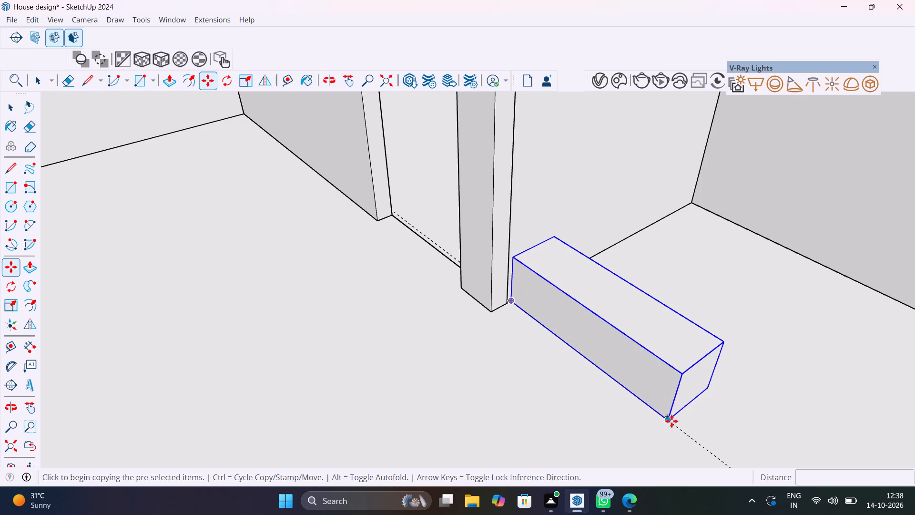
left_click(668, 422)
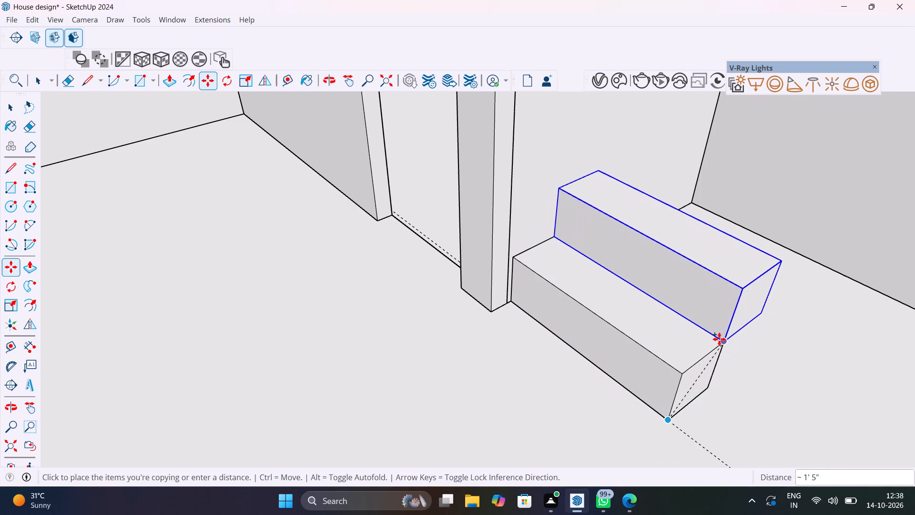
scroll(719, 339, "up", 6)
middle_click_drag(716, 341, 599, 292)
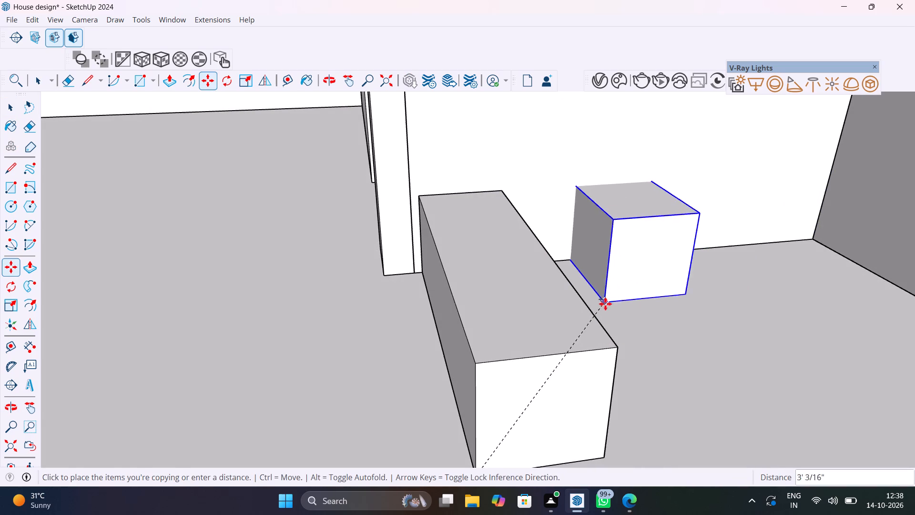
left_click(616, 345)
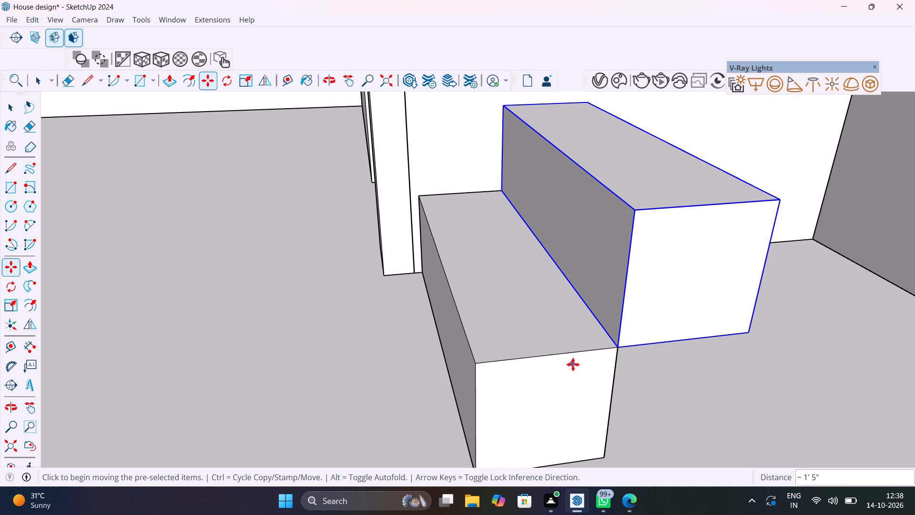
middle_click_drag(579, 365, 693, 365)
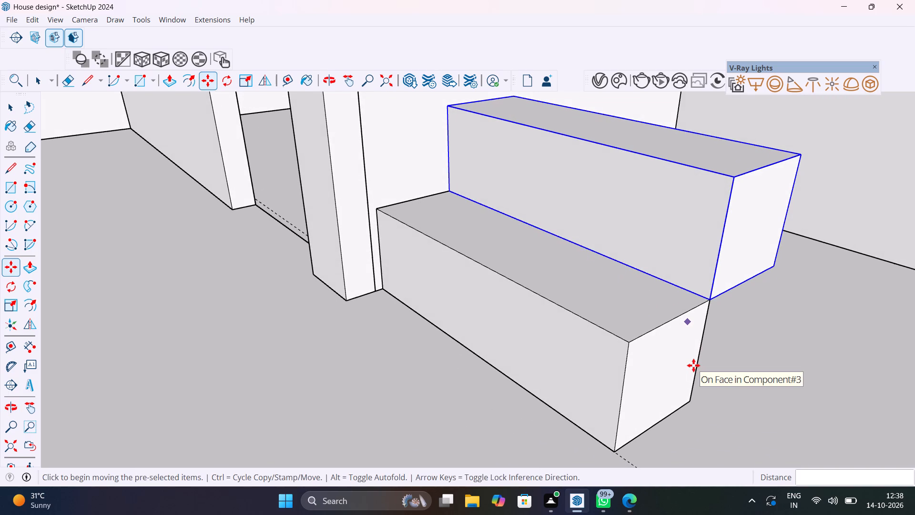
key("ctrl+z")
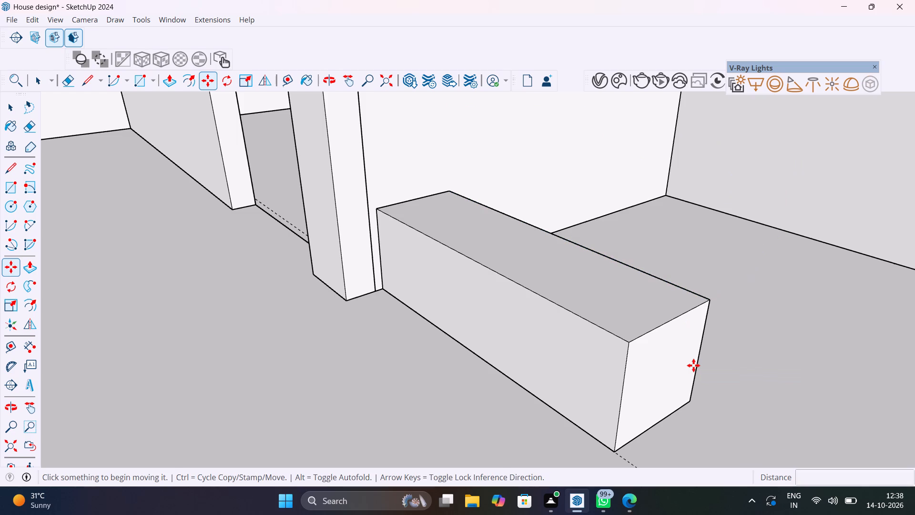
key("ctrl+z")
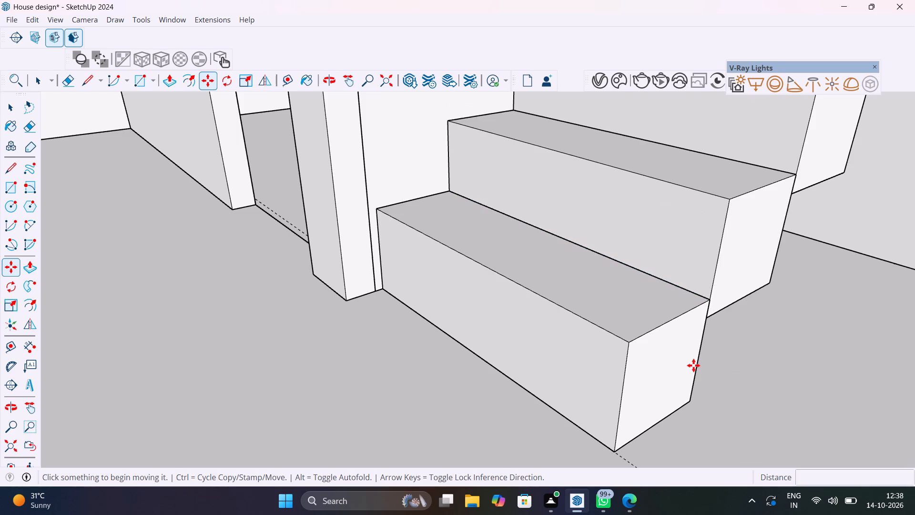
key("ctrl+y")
Inside the remaining step's component, push/pull the tread face down 3" to lower the riser.
key("space")
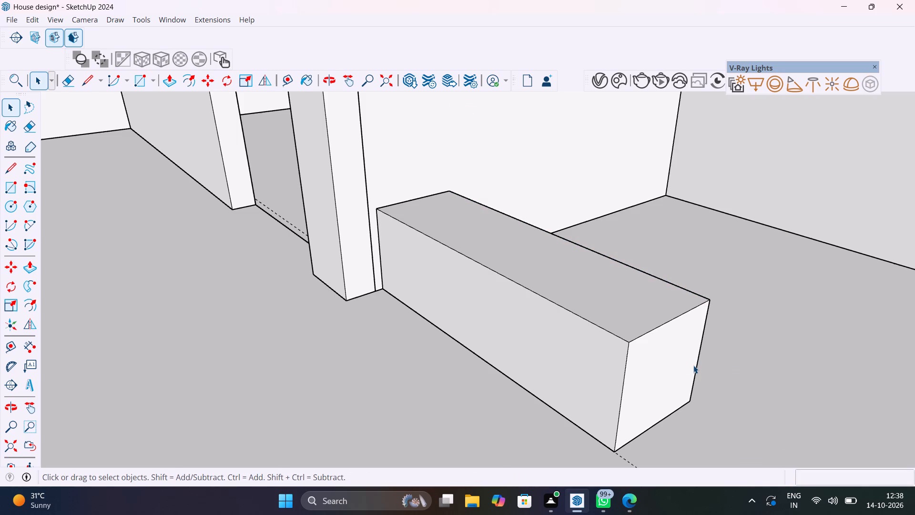
left_click(632, 322)
double_click(629, 320)
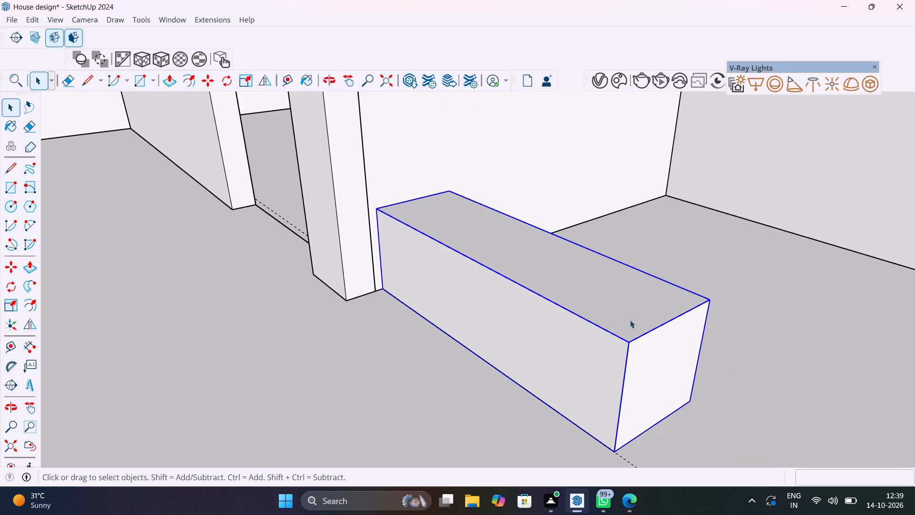
left_click(630, 320)
left_click(632, 322)
triple_click(636, 327)
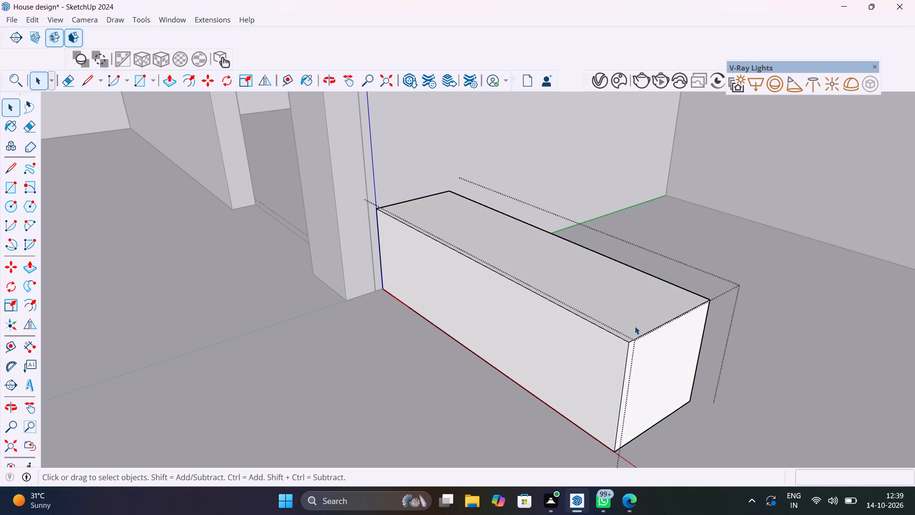
left_click(635, 326)
left_click(635, 326)
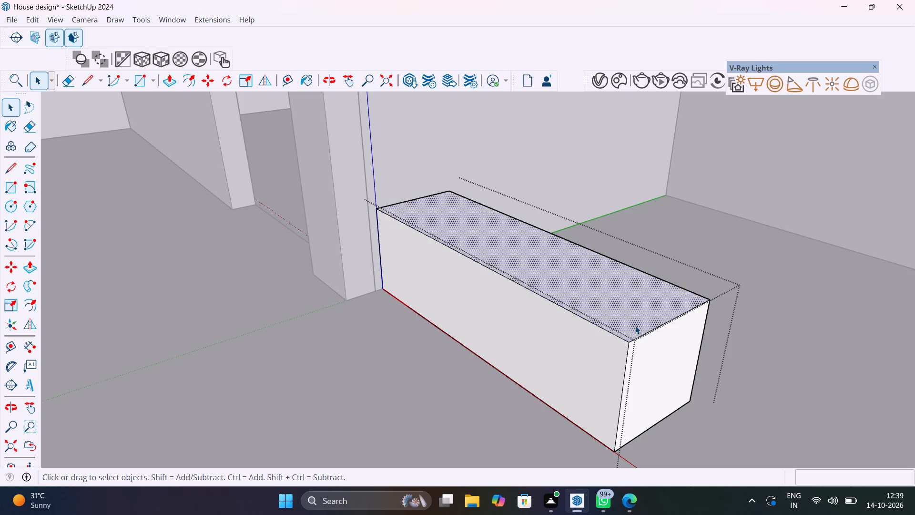
key("p")
left_click(635, 326)
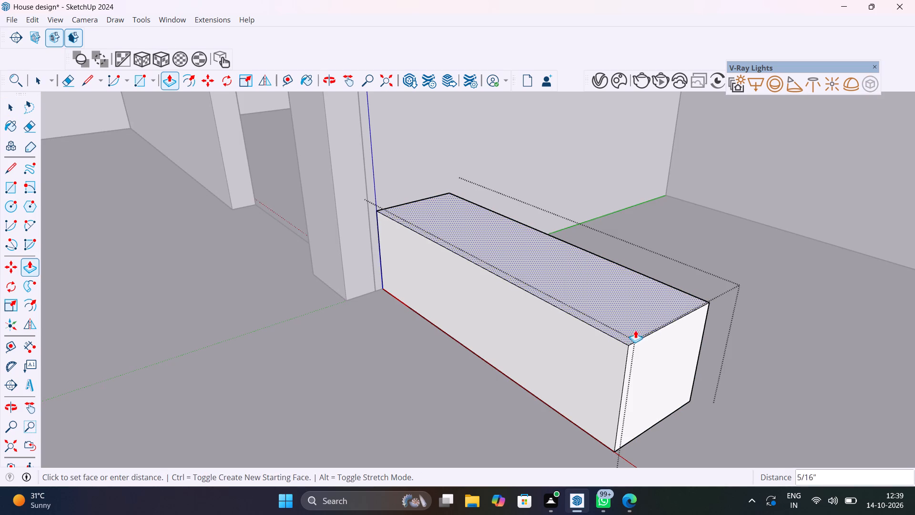
type("3\"")
key("Return")
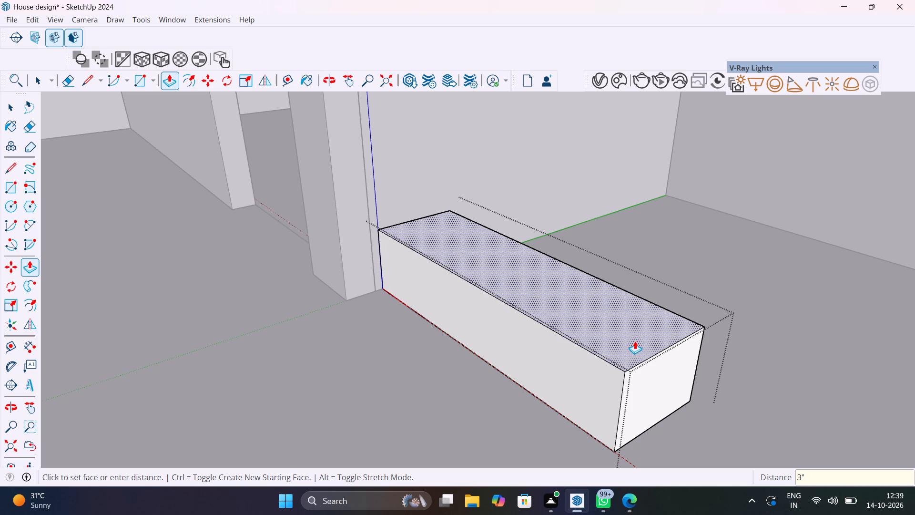
key("space")
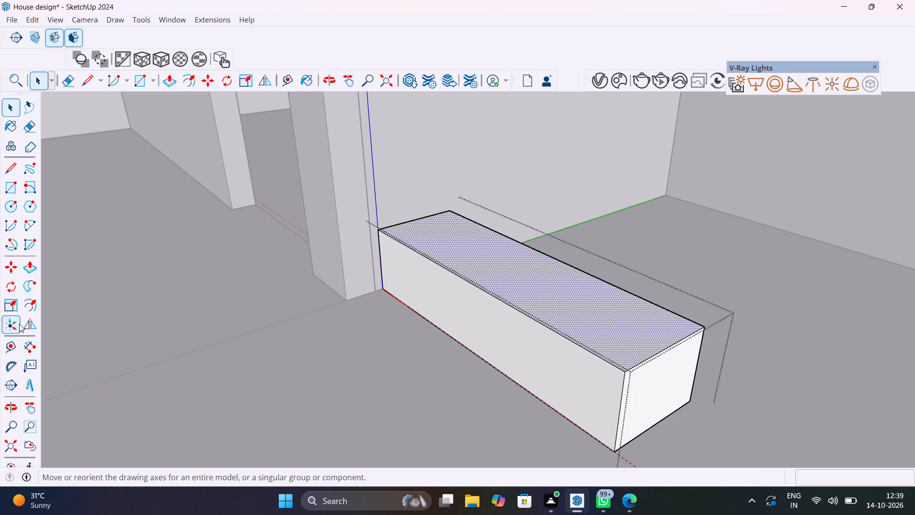
Measure the lowered step's riser height along its front vertical edge at the open end.
left_click(27, 343)
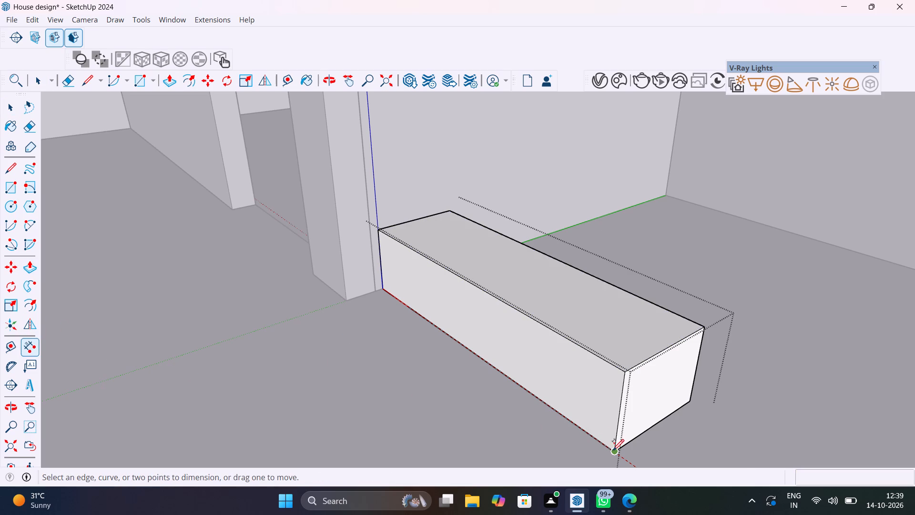
left_click(616, 450)
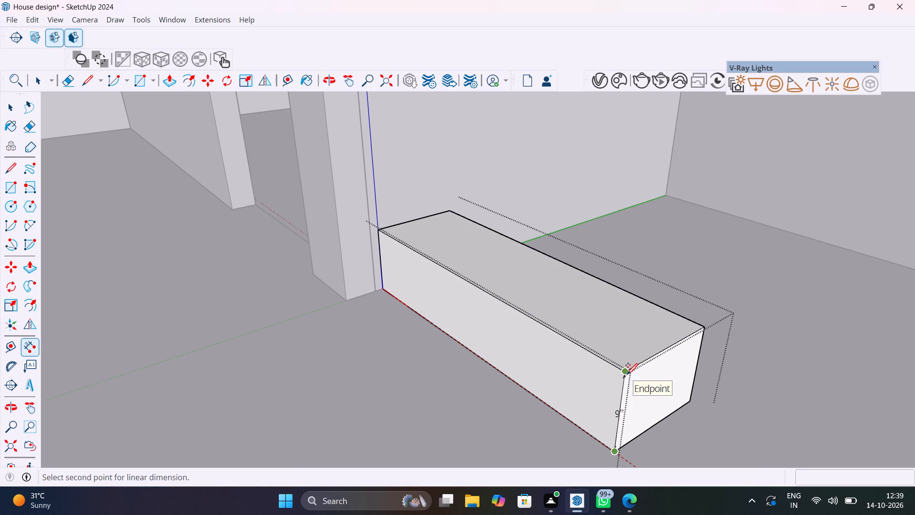
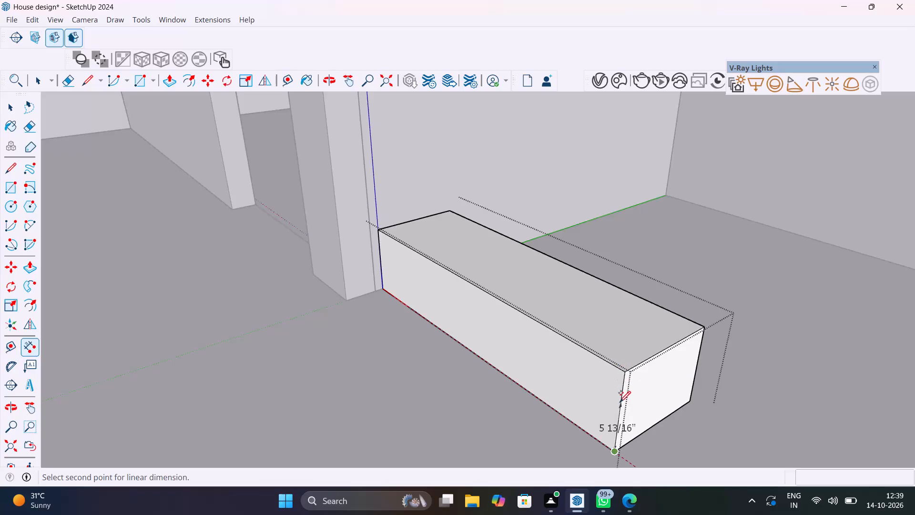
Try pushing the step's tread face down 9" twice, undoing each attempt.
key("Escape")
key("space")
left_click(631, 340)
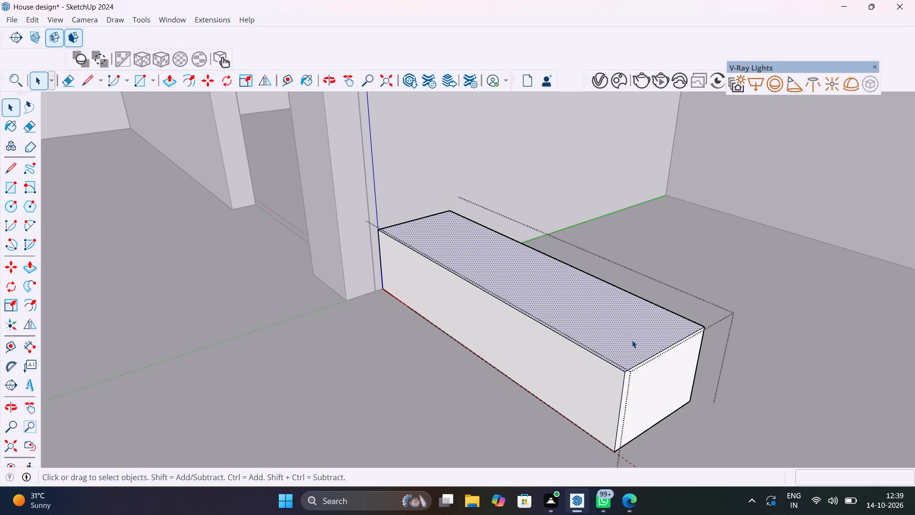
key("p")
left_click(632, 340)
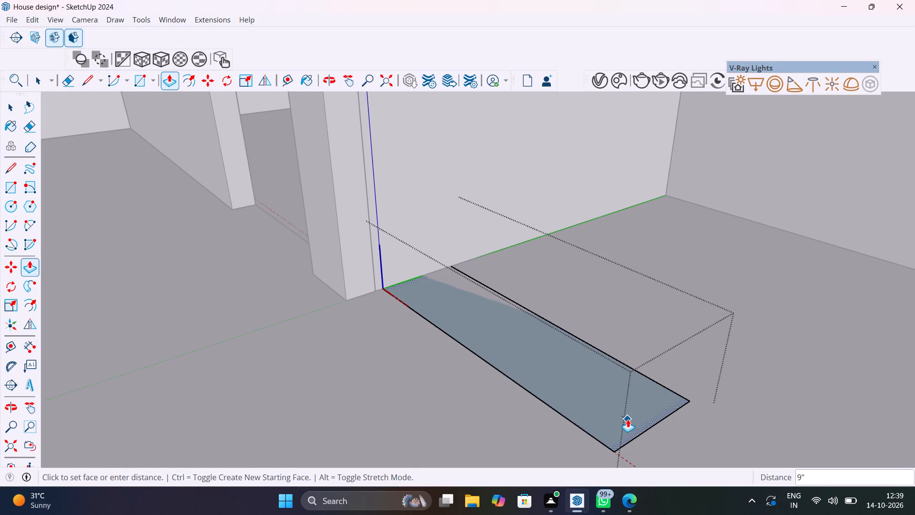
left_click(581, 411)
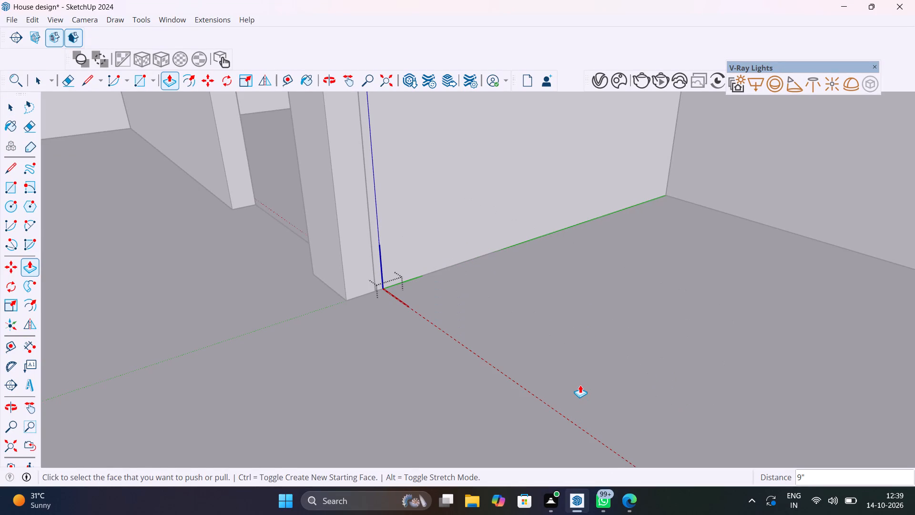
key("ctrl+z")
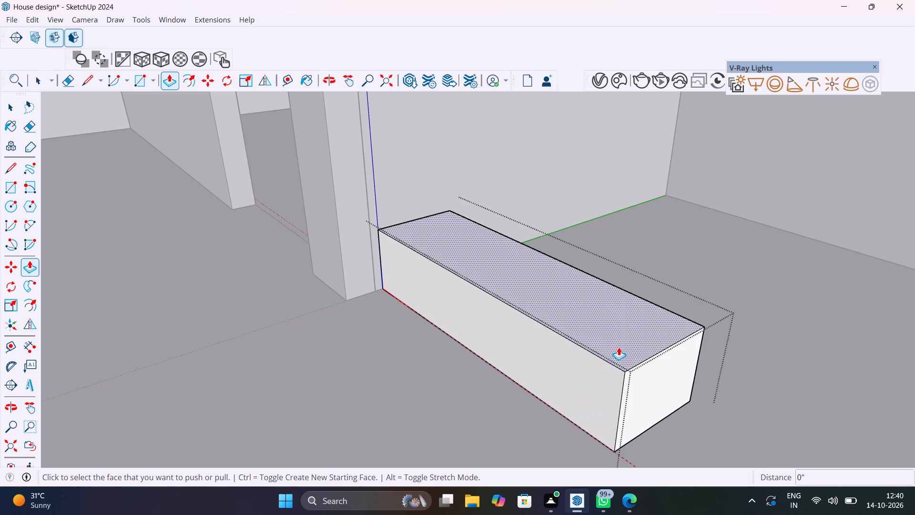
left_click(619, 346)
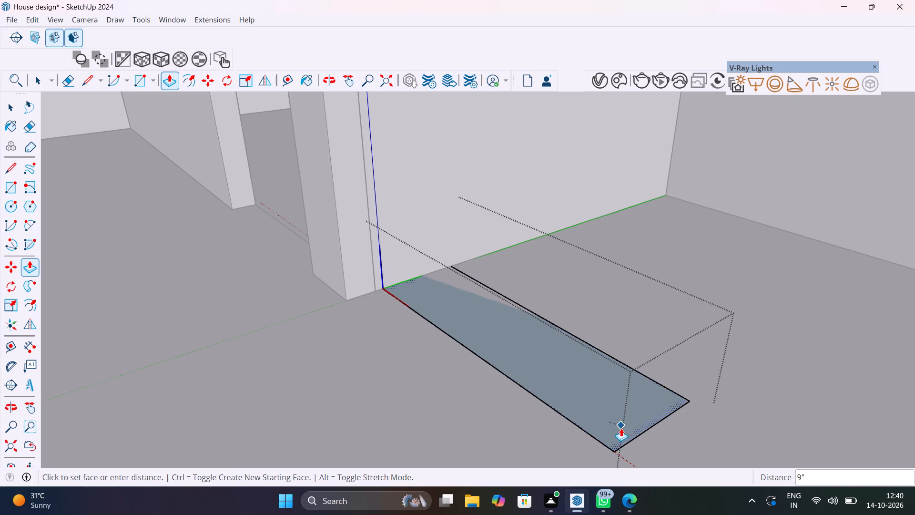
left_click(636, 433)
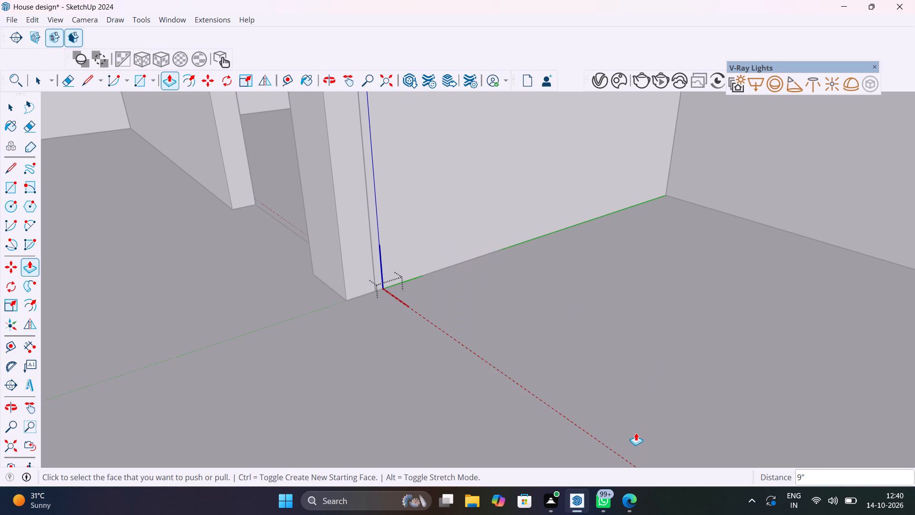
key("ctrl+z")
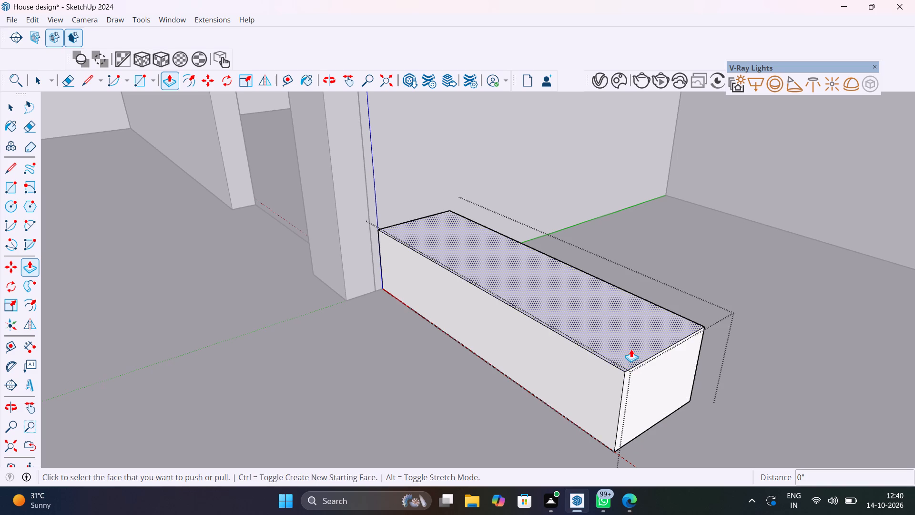
Push/pull the step's tread face down 2" to lower the riser further.
left_click(631, 349)
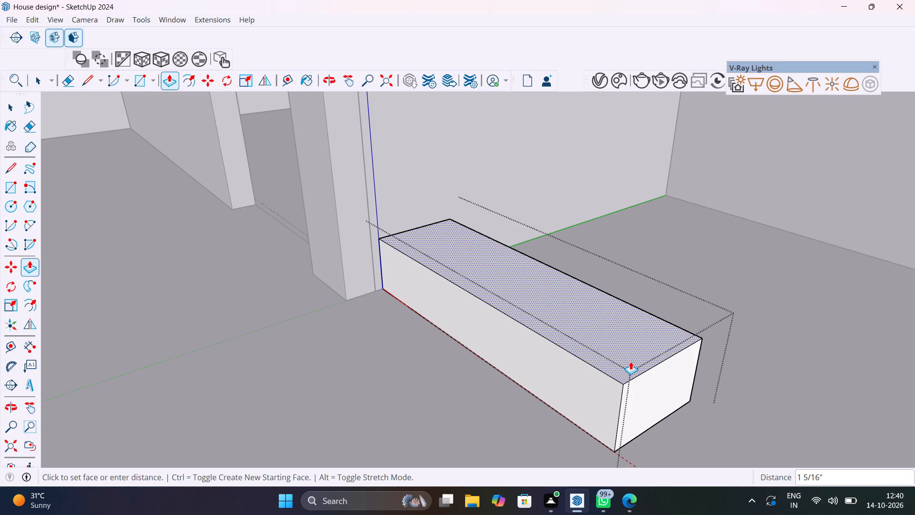
type("2\"")
key("Return")
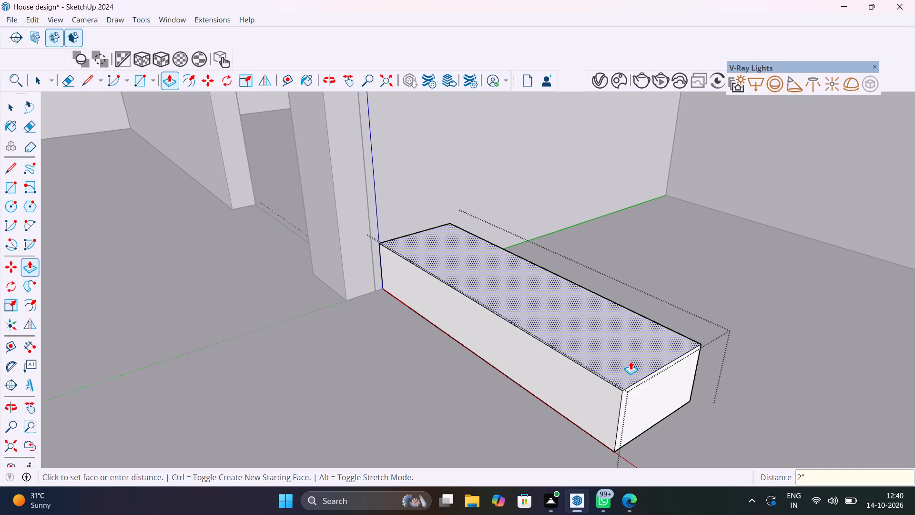
key("space")
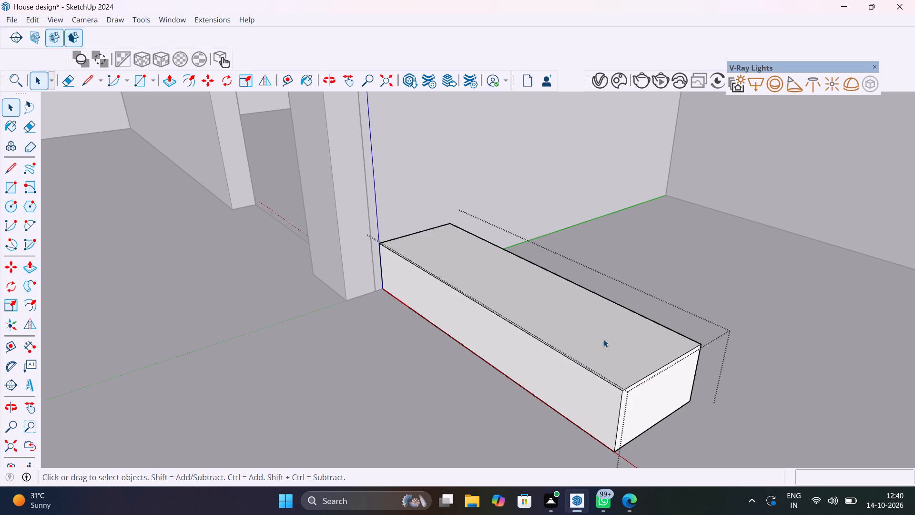
Measure the lowered step's riser height along its front vertical edge at the open end, and exit the component.
left_click(23, 345)
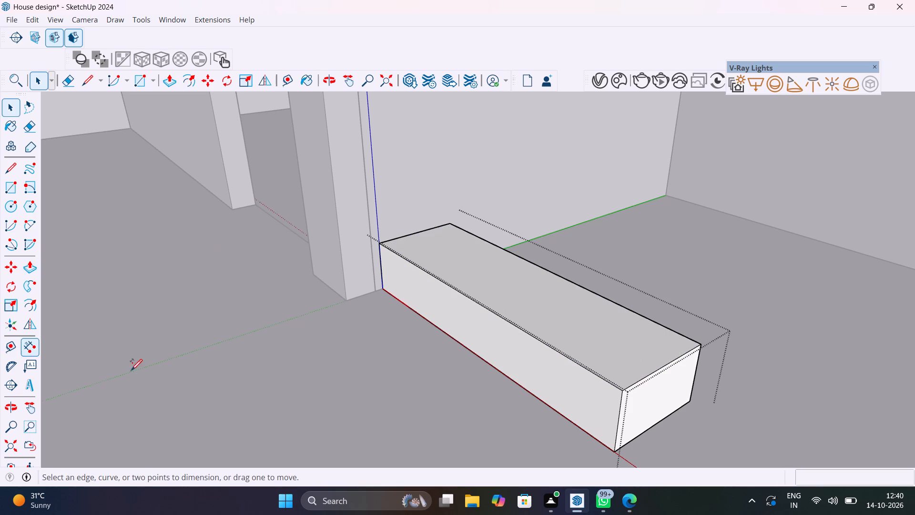
left_click(624, 391)
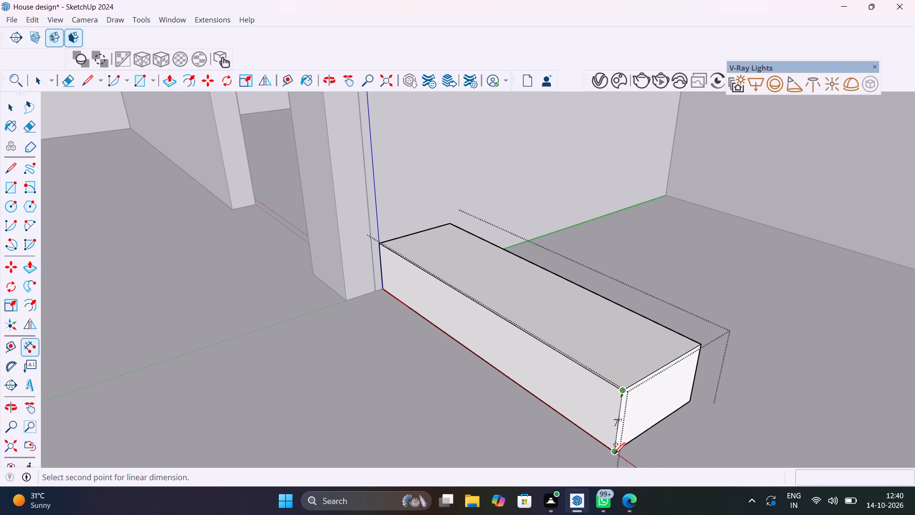
key("Escape")
key("space")
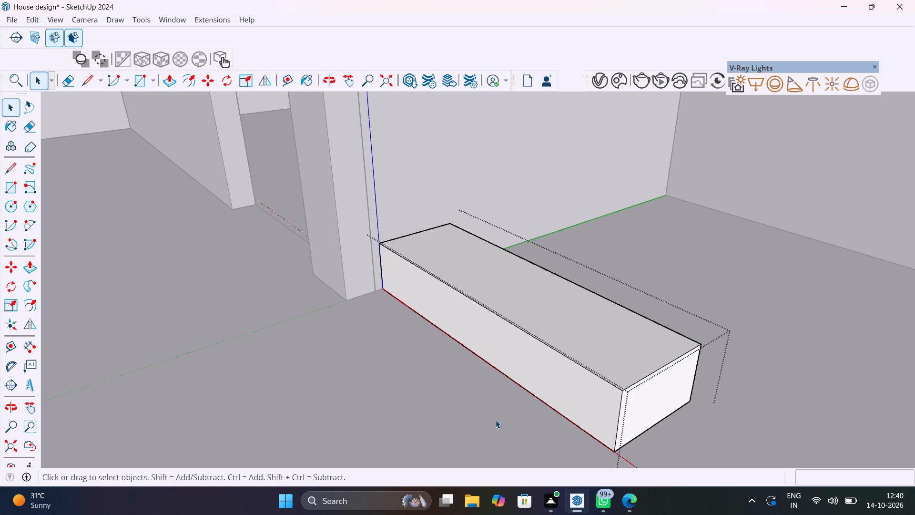
left_click(495, 422)
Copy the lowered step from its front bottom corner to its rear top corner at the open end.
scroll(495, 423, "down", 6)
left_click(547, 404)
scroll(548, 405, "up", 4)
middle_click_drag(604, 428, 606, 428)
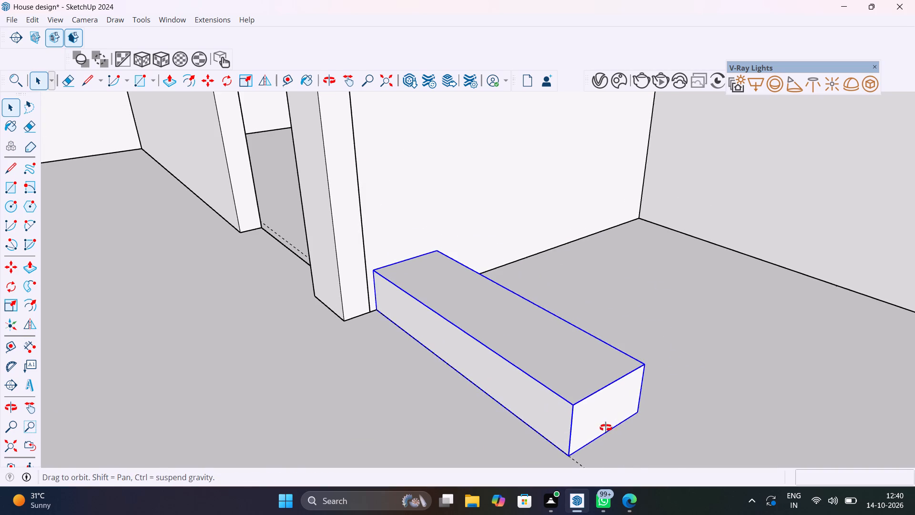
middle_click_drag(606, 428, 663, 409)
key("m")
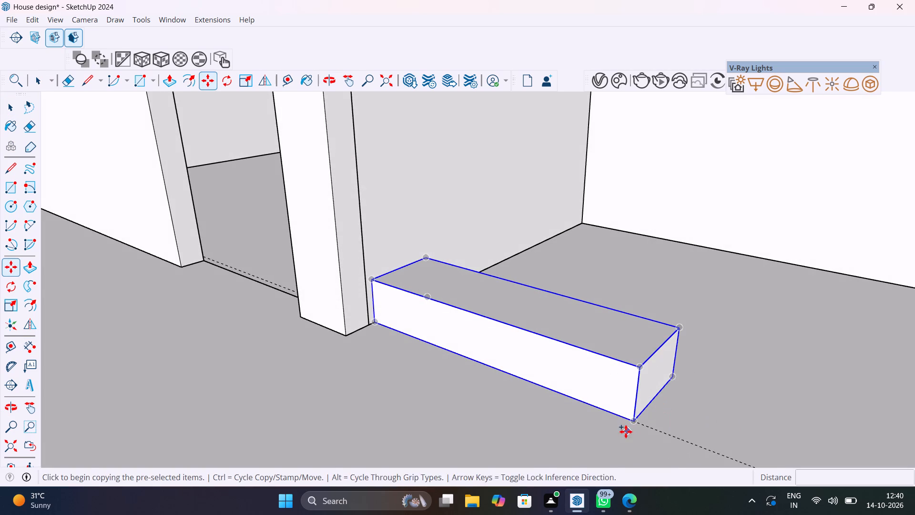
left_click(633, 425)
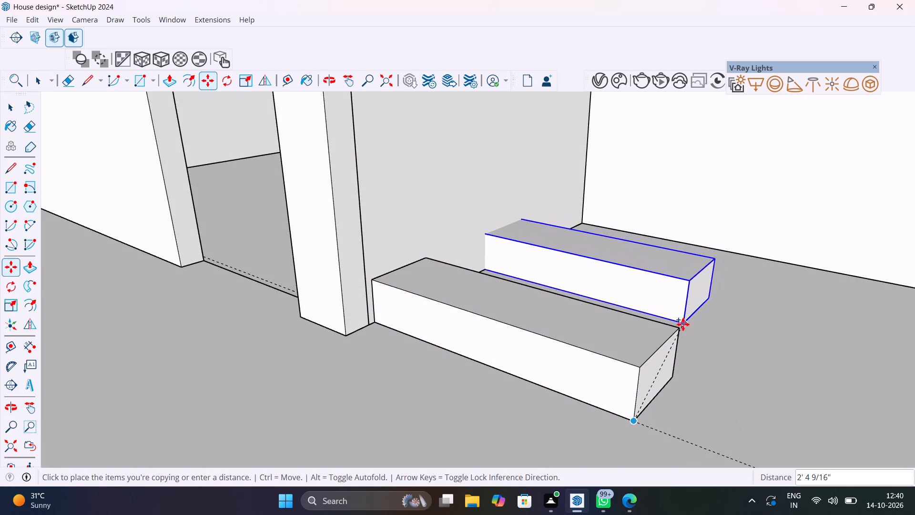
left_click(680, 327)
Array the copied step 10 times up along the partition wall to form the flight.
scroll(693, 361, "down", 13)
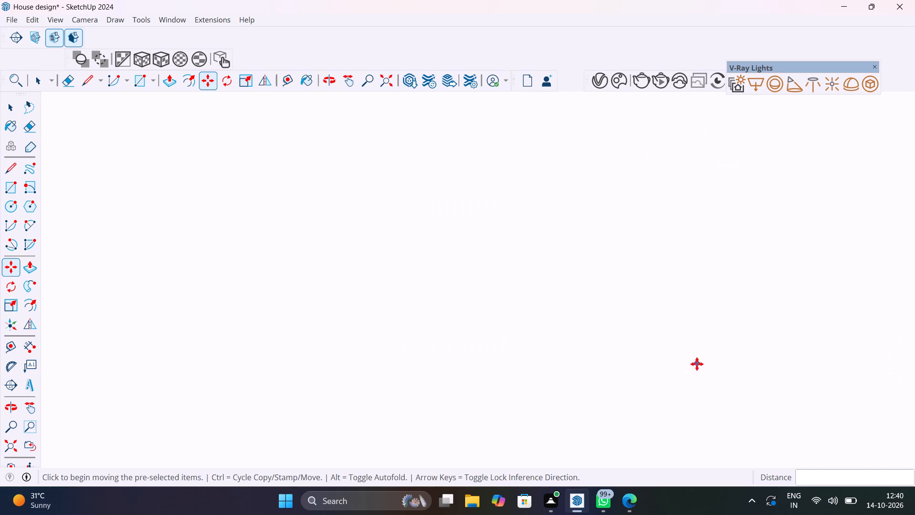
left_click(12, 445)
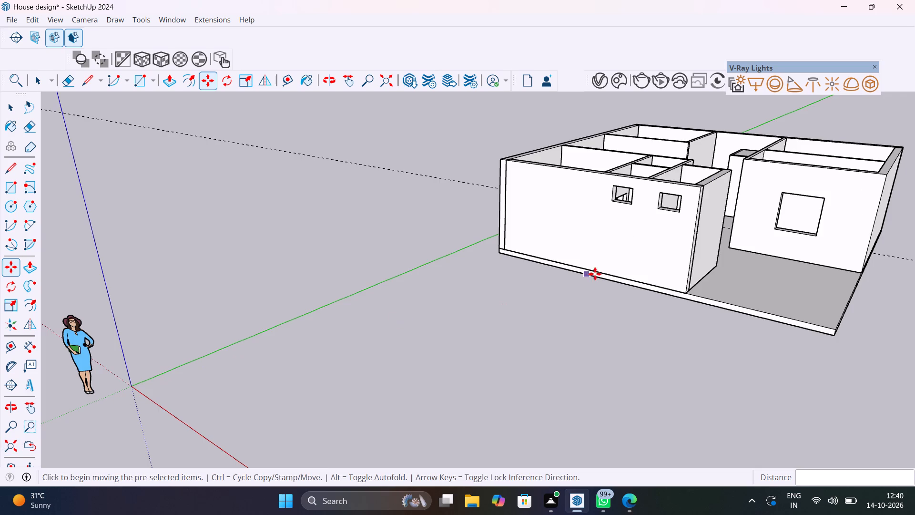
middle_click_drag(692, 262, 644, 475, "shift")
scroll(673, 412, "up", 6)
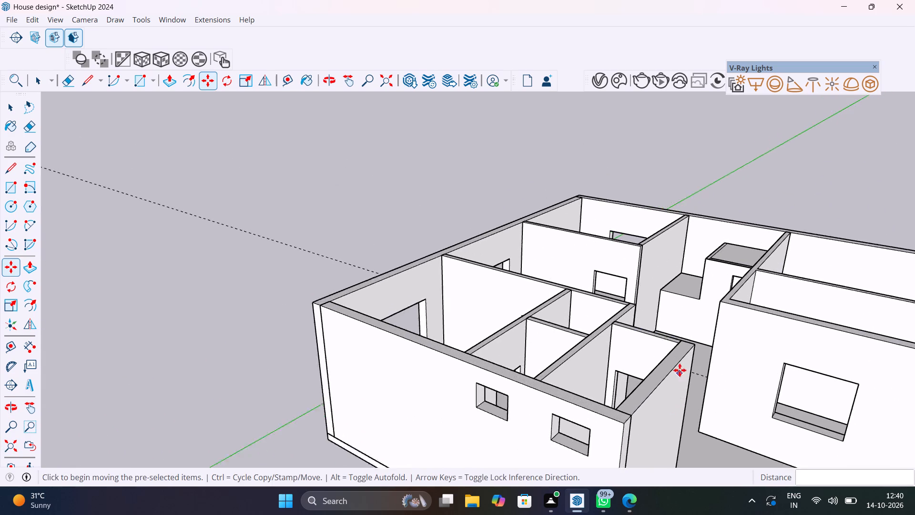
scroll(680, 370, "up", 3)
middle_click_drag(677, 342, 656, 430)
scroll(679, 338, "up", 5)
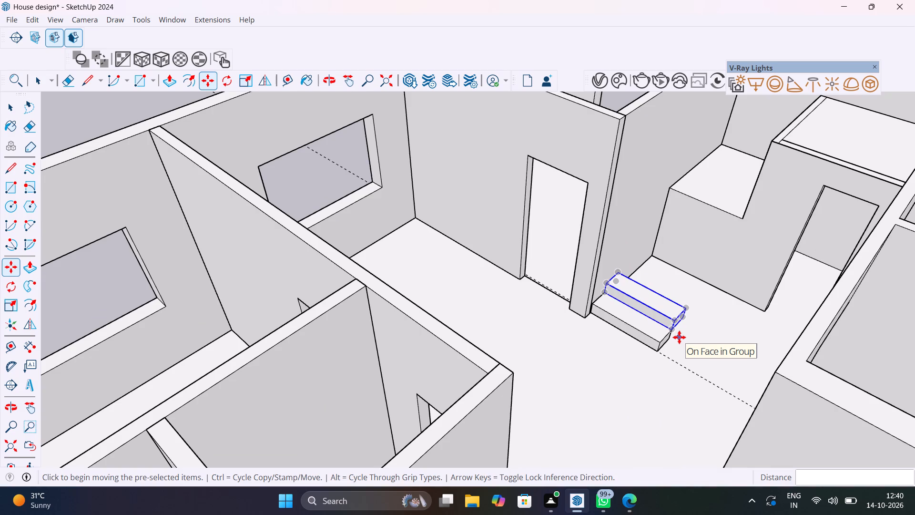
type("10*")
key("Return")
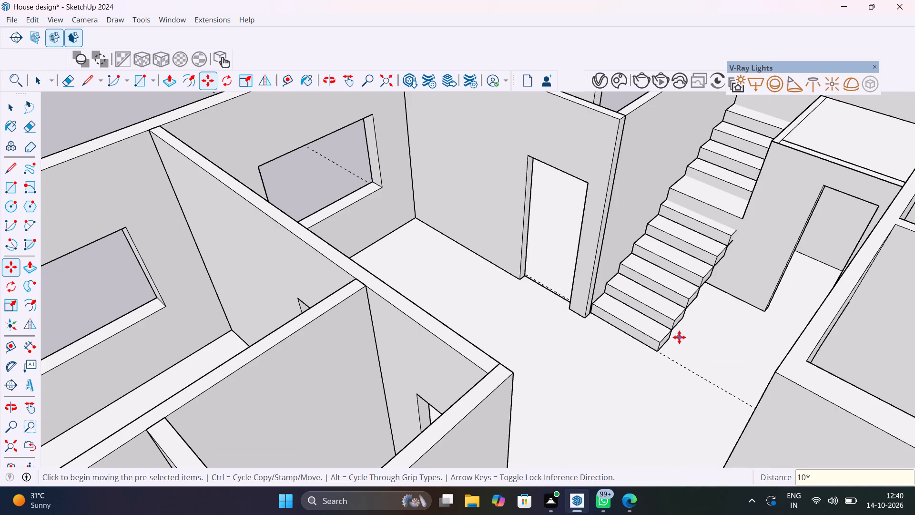
Examine how the arrayed flight meets the landing, the partition and the rear wall.
scroll(727, 314, "down", 6)
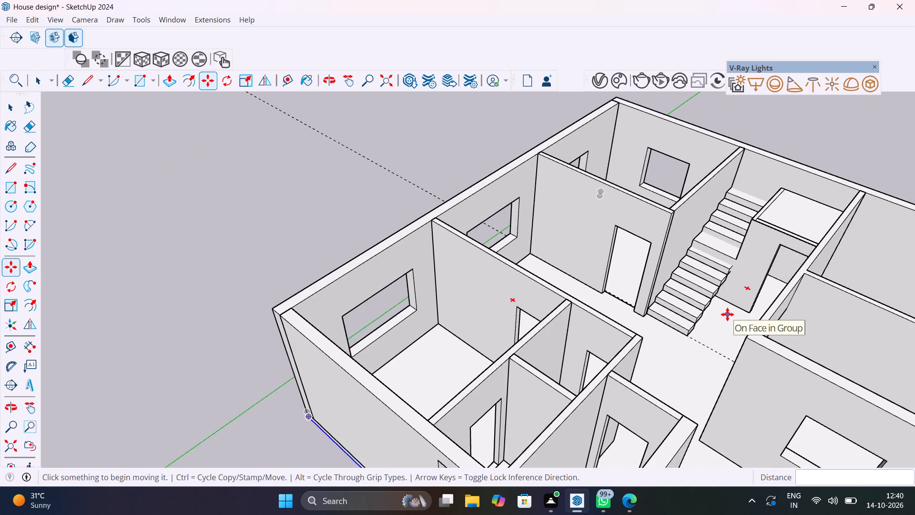
key("space")
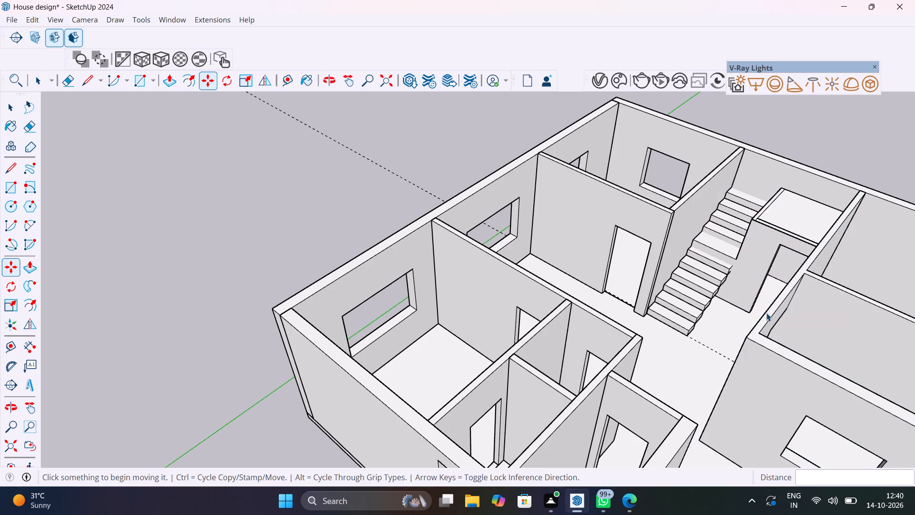
left_click(856, 133)
scroll(774, 186, "up", 8)
middle_click_drag(783, 222, 783, 223)
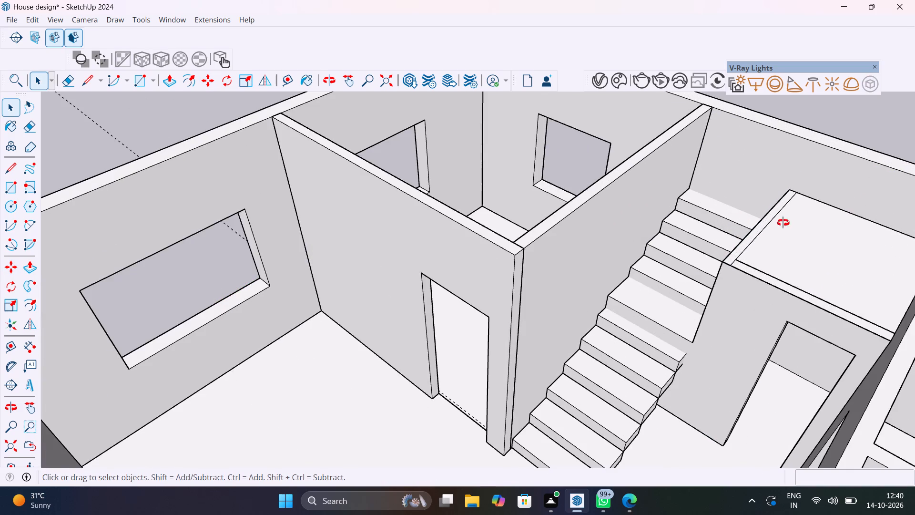
middle_click_drag(783, 223, 844, 313)
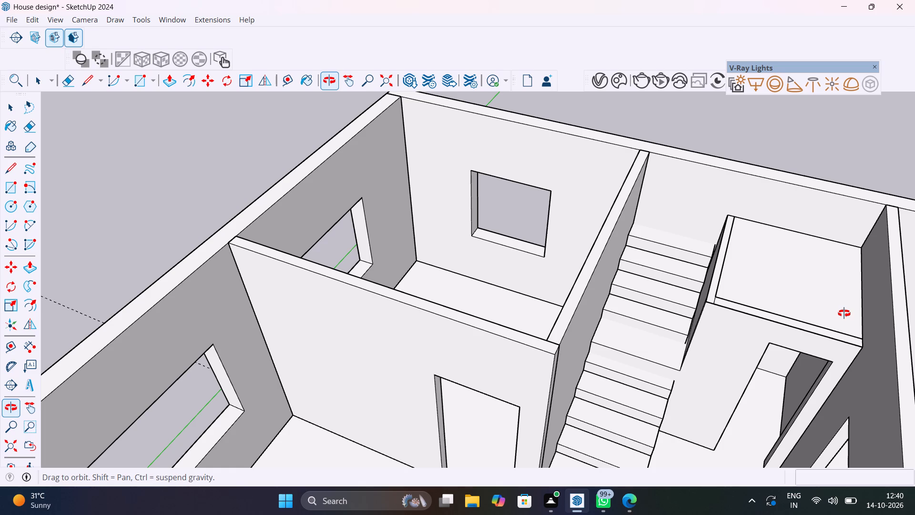
middle_click_drag(844, 313, 681, 296)
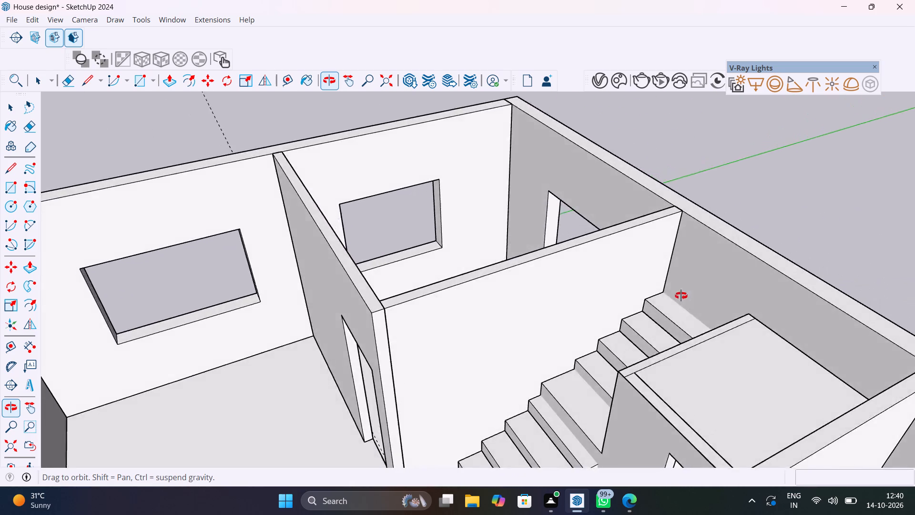
middle_click_drag(681, 296, 795, 275)
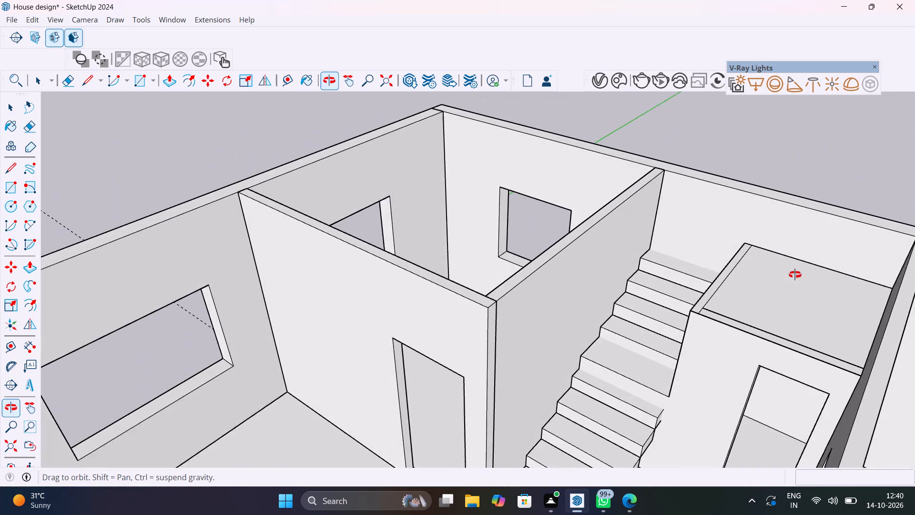
middle_click_drag(795, 275, 798, 273)
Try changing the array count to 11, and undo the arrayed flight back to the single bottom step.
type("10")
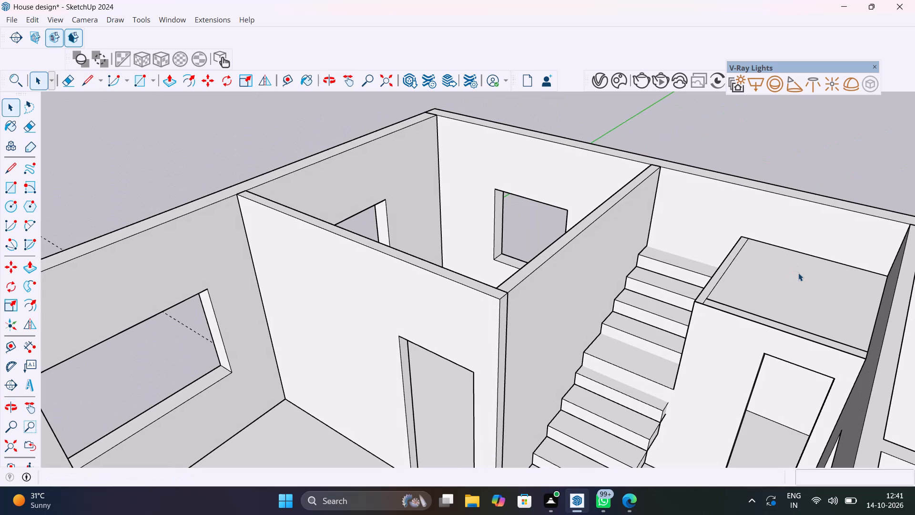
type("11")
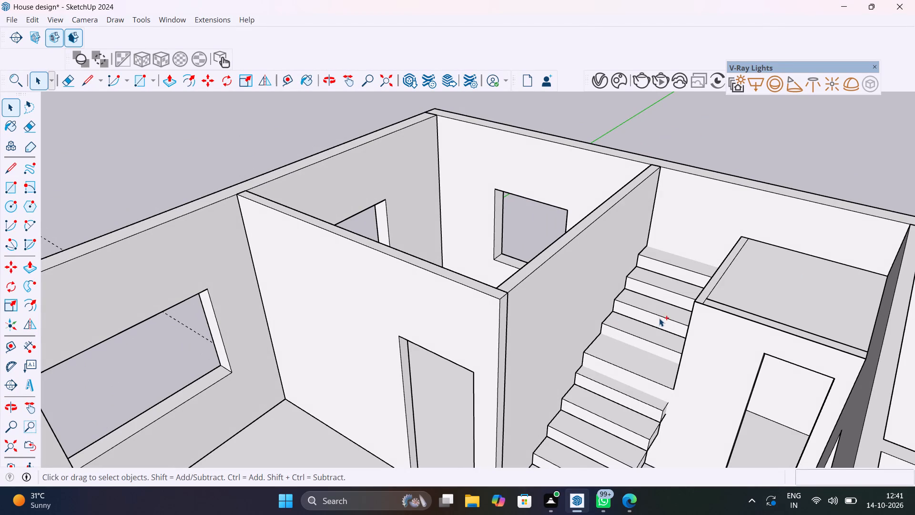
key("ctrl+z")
Copy the bottom step from its front bottom corner to its rear top corner at the open end.
scroll(659, 318, "up", 1, "ctrl")
scroll(659, 320, "down", 12)
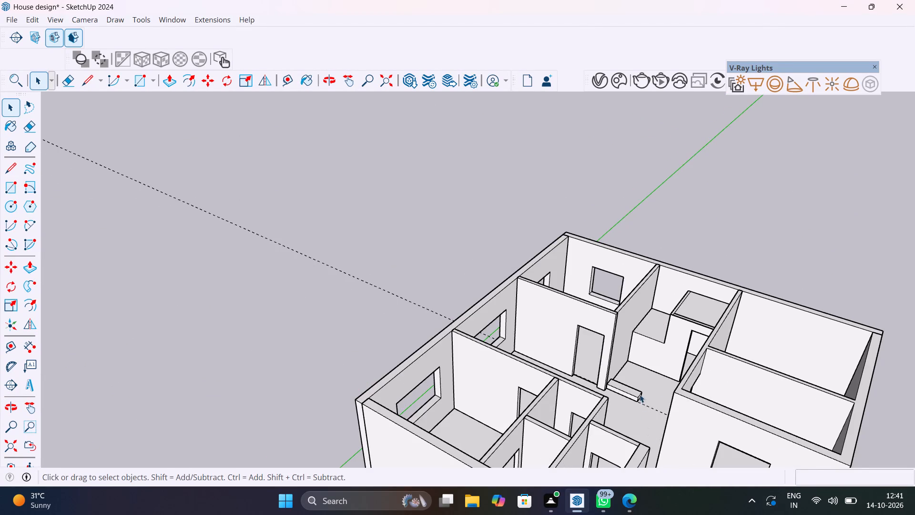
scroll(639, 392, "up", 10)
left_click(639, 392)
key("m")
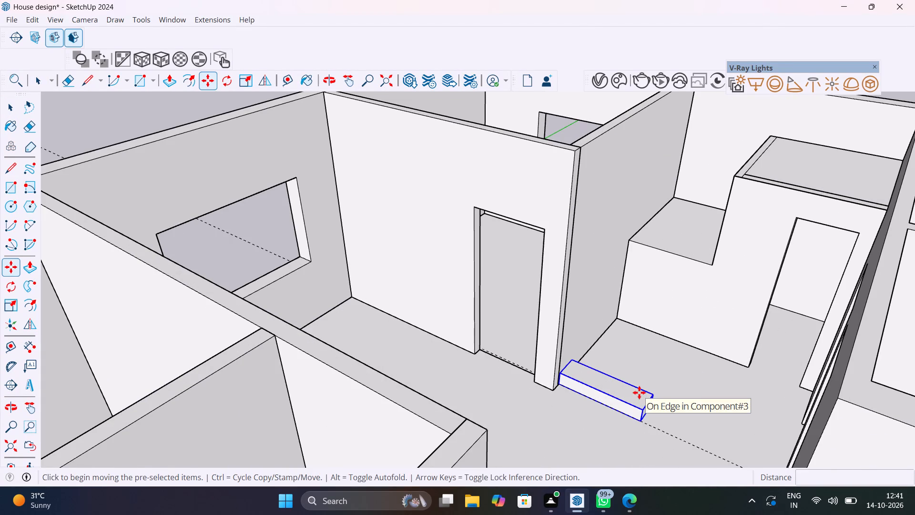
left_click(642, 423)
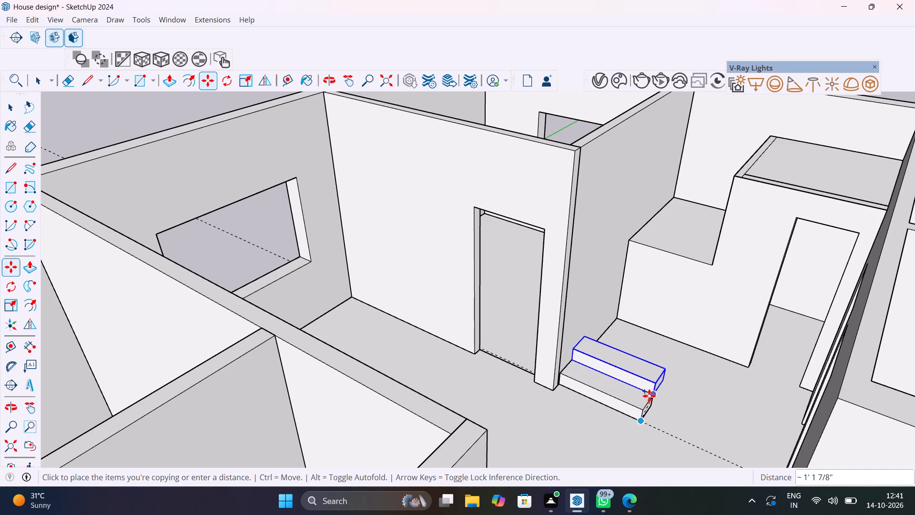
scroll(649, 396, "up", 11)
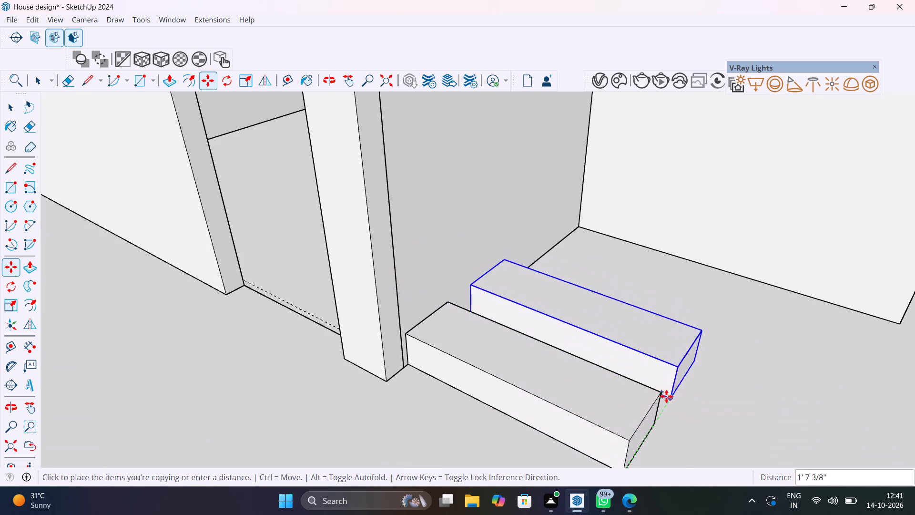
left_click(657, 394)
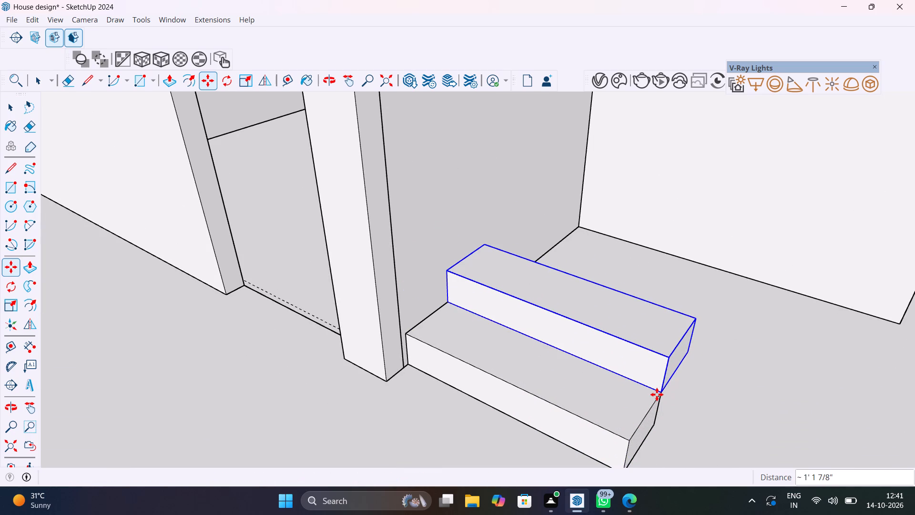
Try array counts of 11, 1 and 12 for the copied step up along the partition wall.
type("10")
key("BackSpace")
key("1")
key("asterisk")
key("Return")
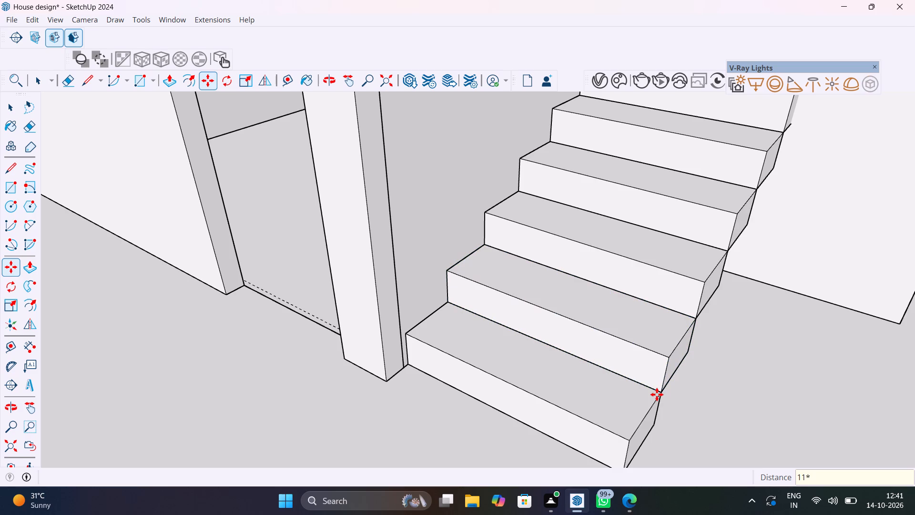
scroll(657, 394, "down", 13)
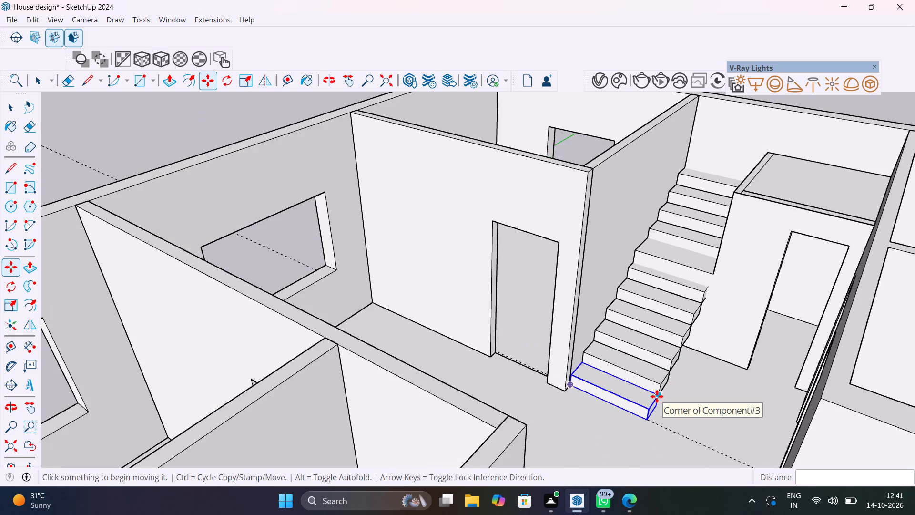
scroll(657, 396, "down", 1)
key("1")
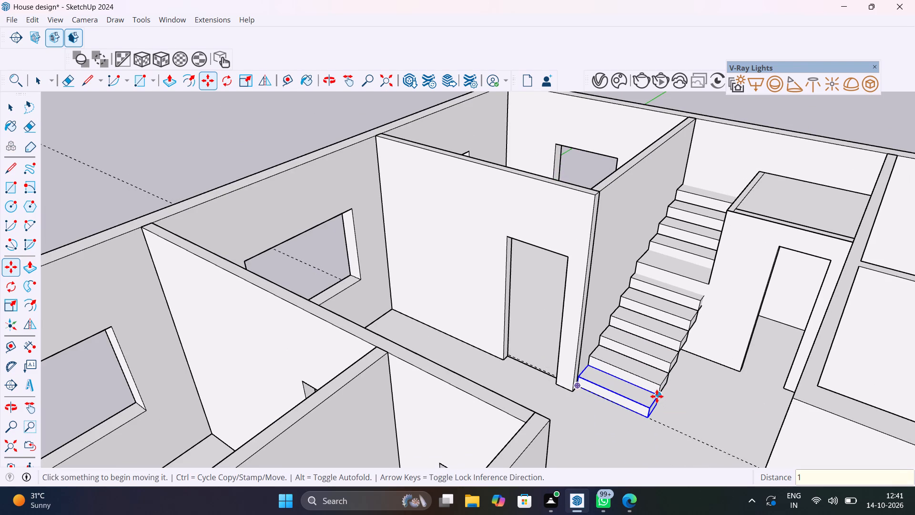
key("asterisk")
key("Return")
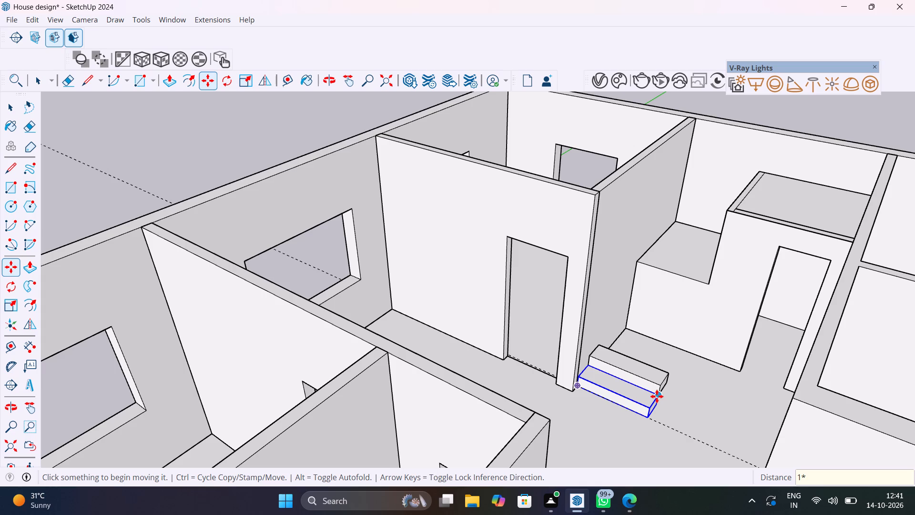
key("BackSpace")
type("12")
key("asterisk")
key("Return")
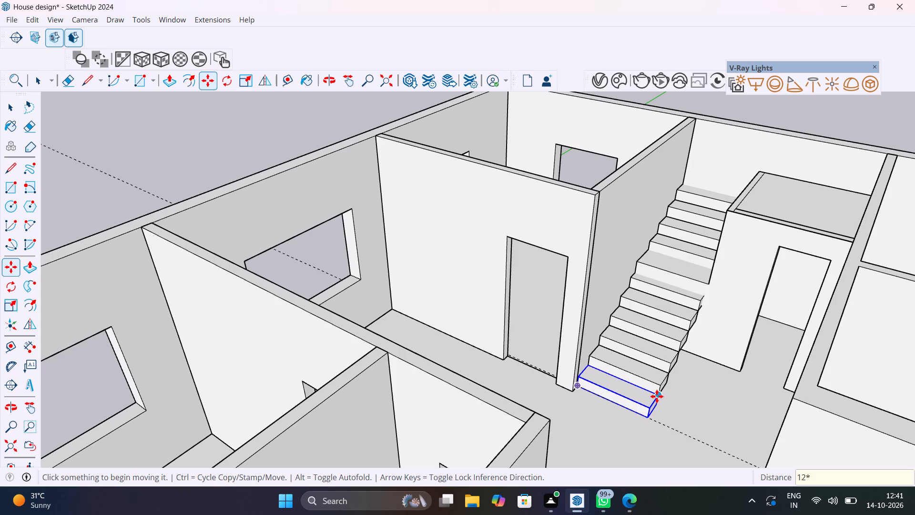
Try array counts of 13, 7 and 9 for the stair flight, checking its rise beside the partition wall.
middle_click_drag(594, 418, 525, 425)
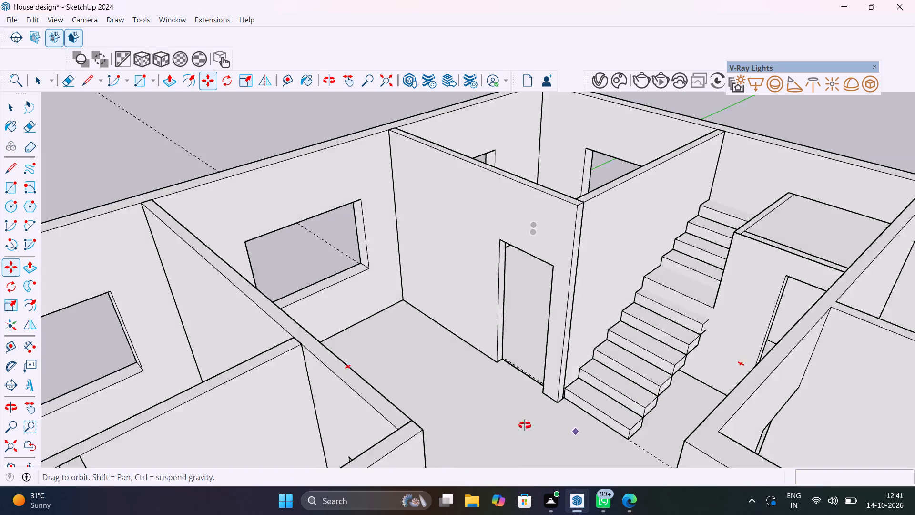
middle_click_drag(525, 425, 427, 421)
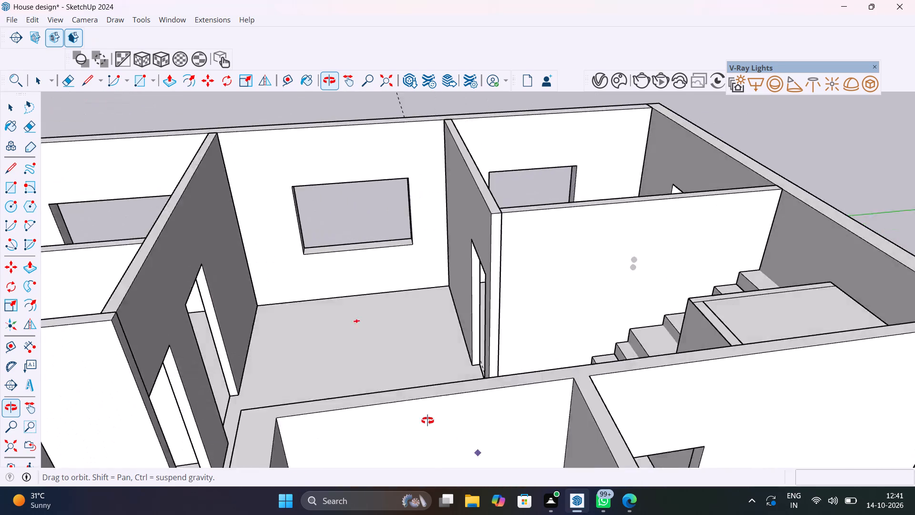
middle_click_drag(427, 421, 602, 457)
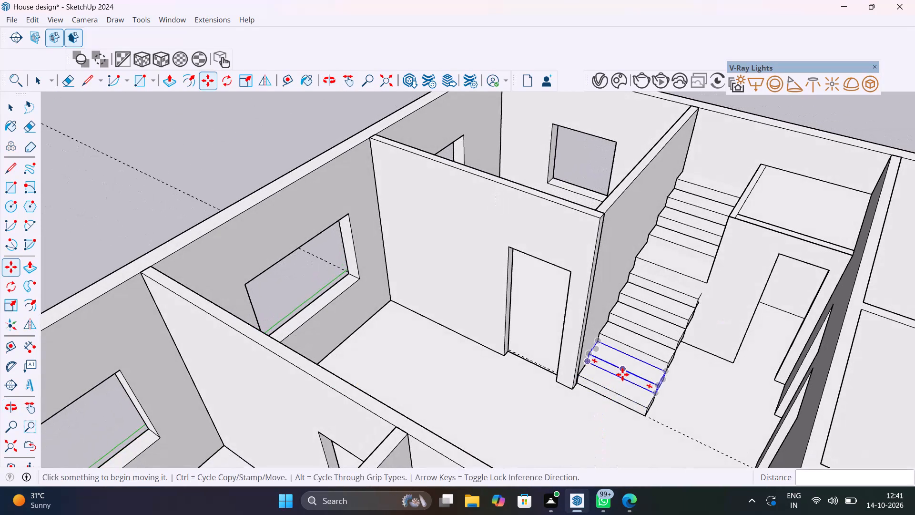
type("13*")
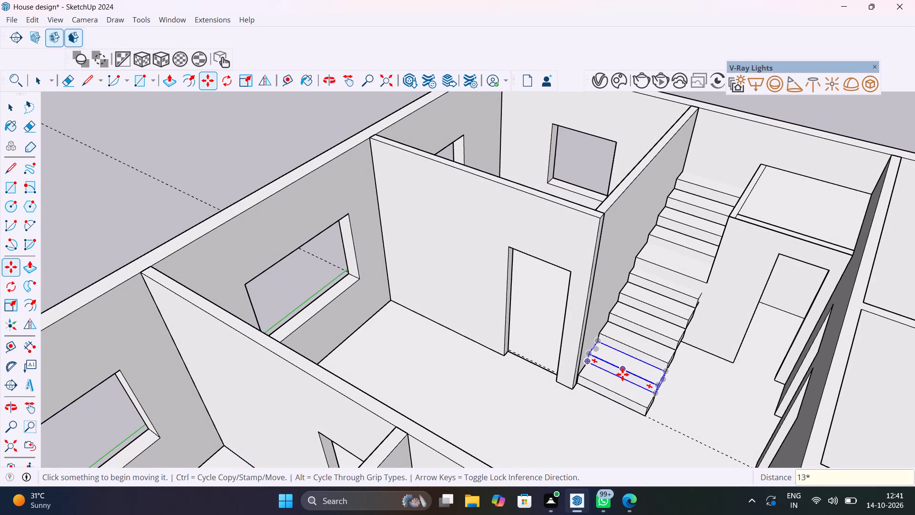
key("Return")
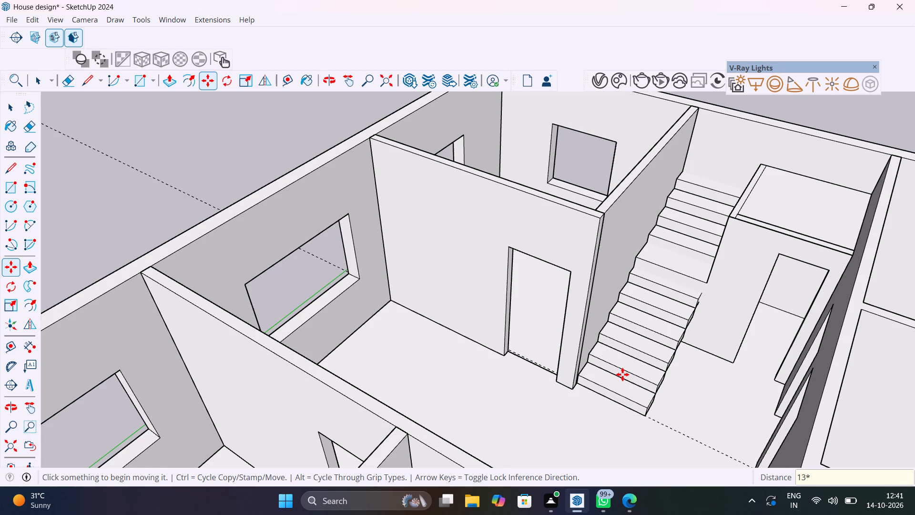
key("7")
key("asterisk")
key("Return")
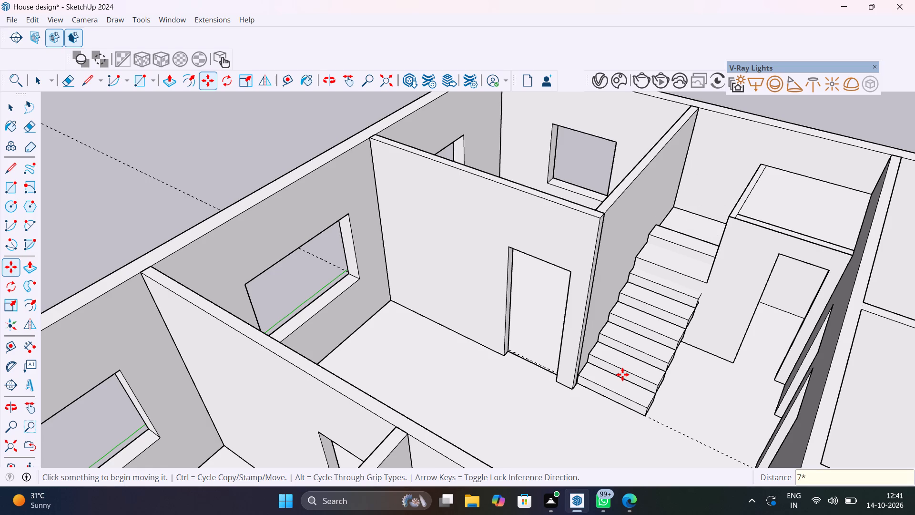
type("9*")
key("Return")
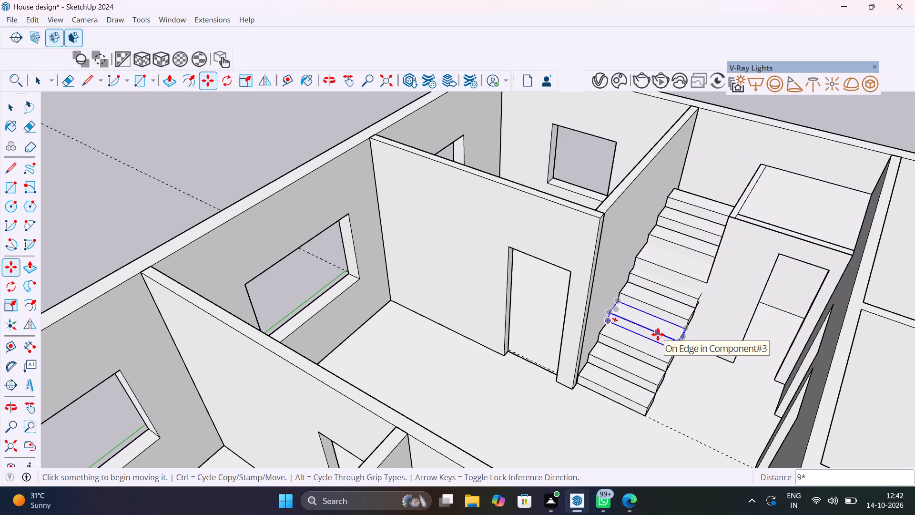
Set the stair flight's array to 10 copies and clear the selection.
type("10*")
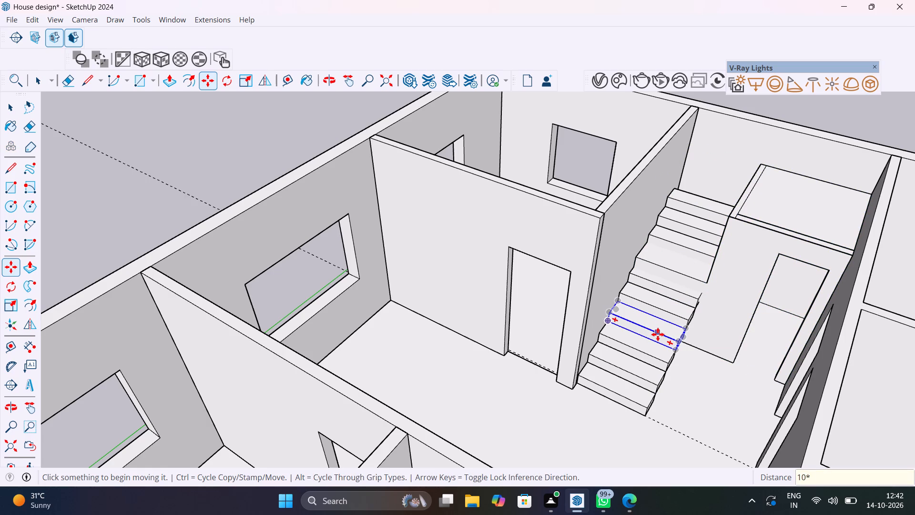
key("Return")
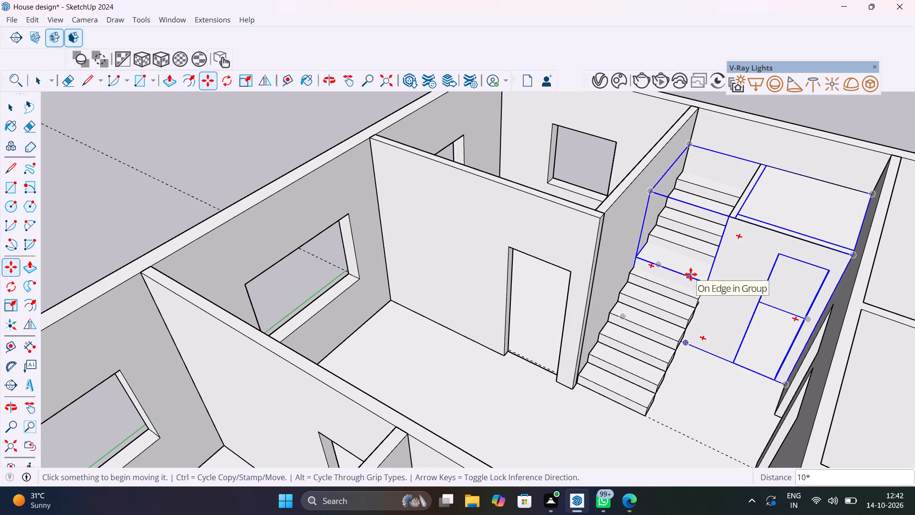
key("space")
scroll(691, 274, "down", 8)
left_click(799, 160)
Examine how the arrayed flight meets the doorway partition, the landing and the rear wall.
scroll(697, 299, "up", 3)
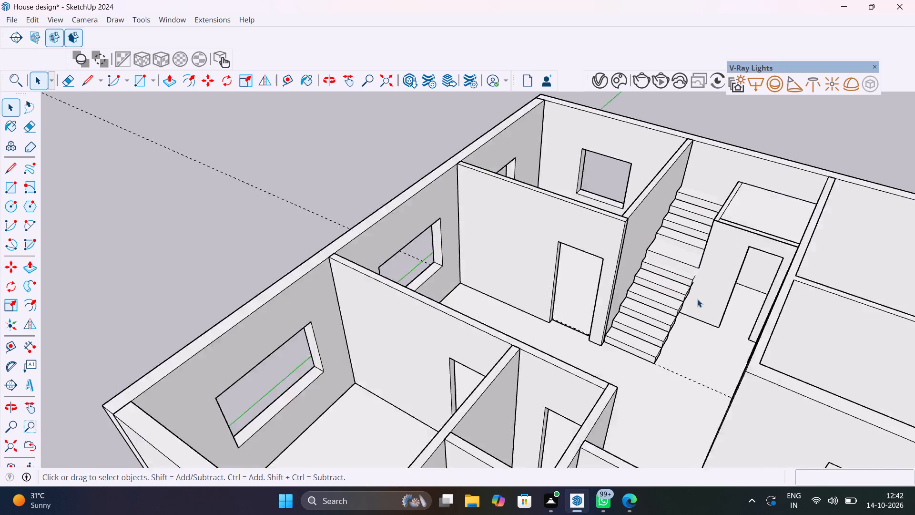
scroll(697, 299, "up", 7)
middle_click_drag(672, 294, 576, 327)
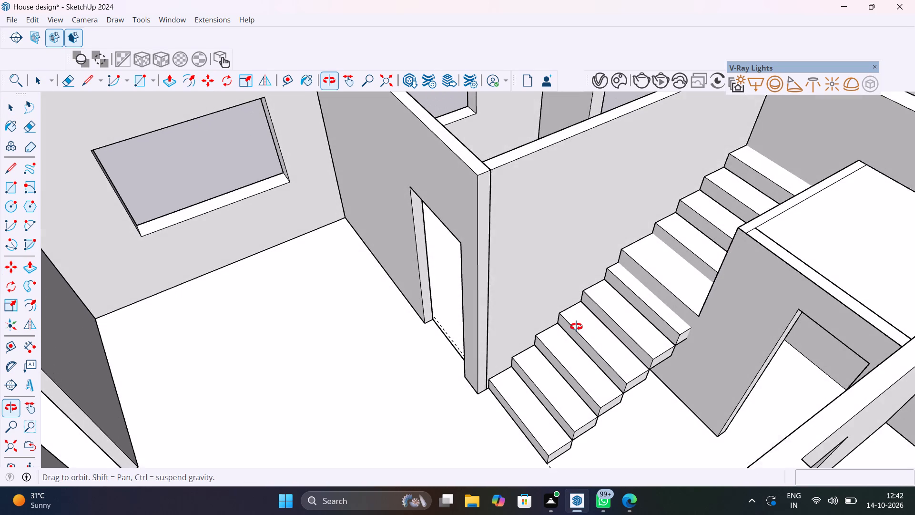
middle_click_drag(576, 327, 575, 329)
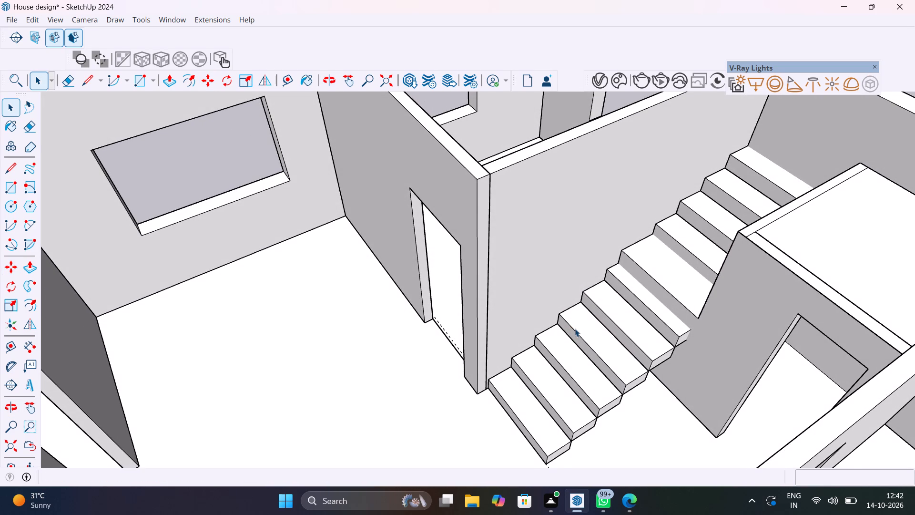
scroll(575, 329, "up", 1)
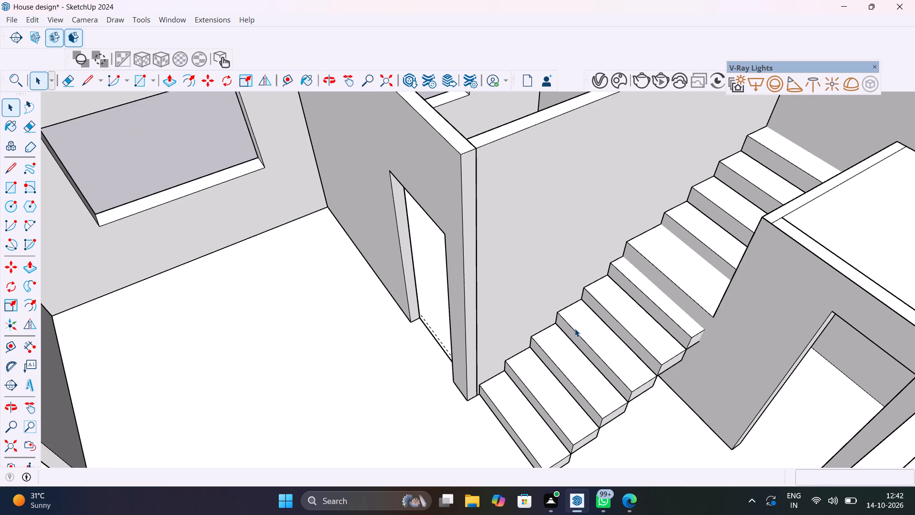
middle_click_drag(729, 302, 914, 289)
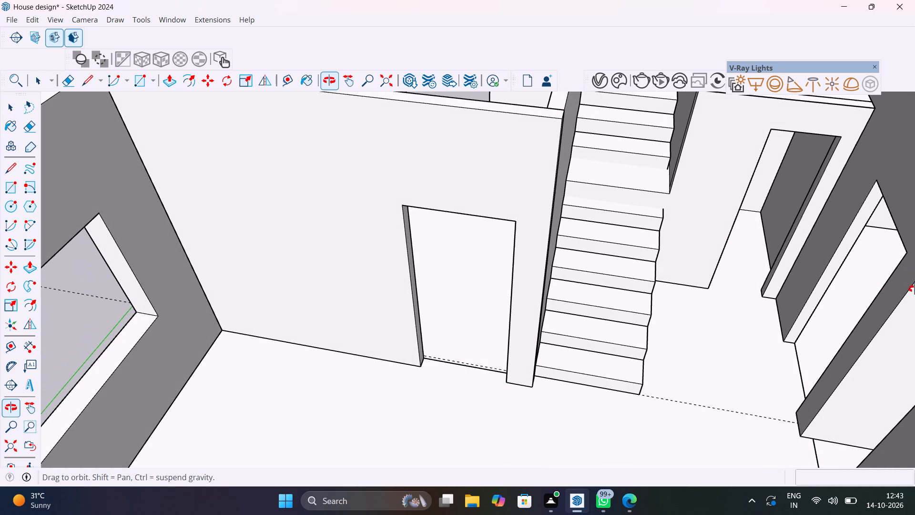
middle_click_drag(914, 289, 732, 376)
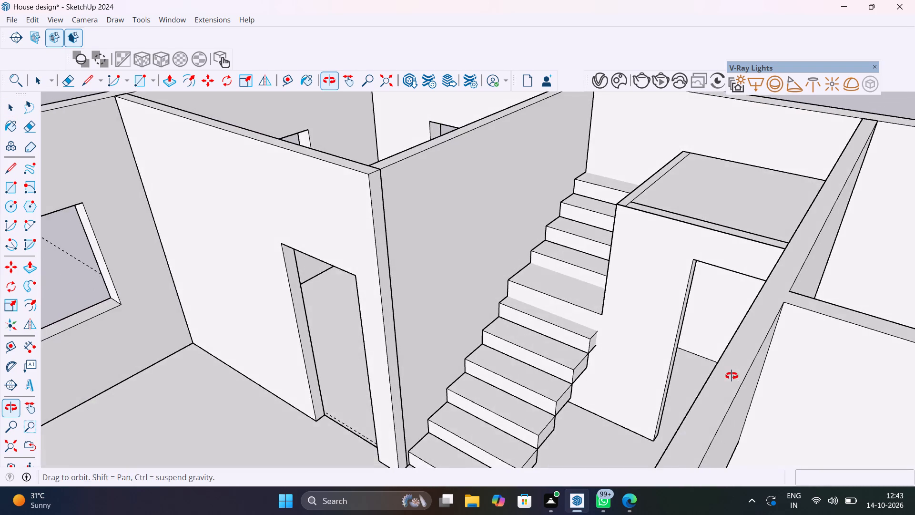
middle_click_drag(732, 376, 795, 384)
scroll(640, 339, "down", 8)
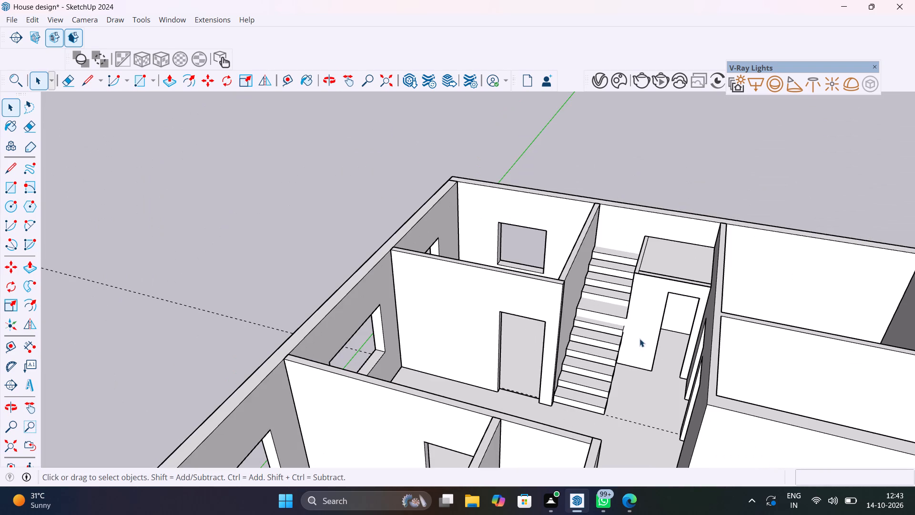
scroll(603, 286, "up", 10)
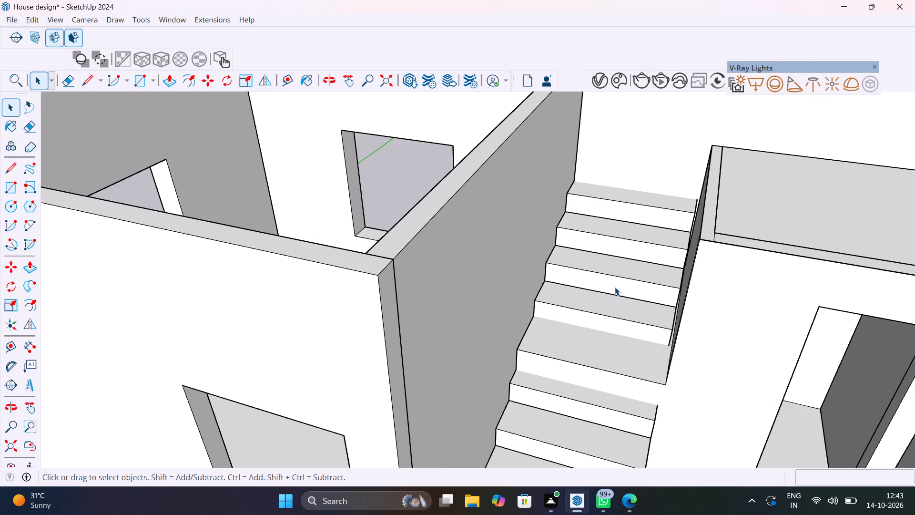
Delete the L-shaped partition group with the doorway beside the stair flight.
left_click(713, 350)
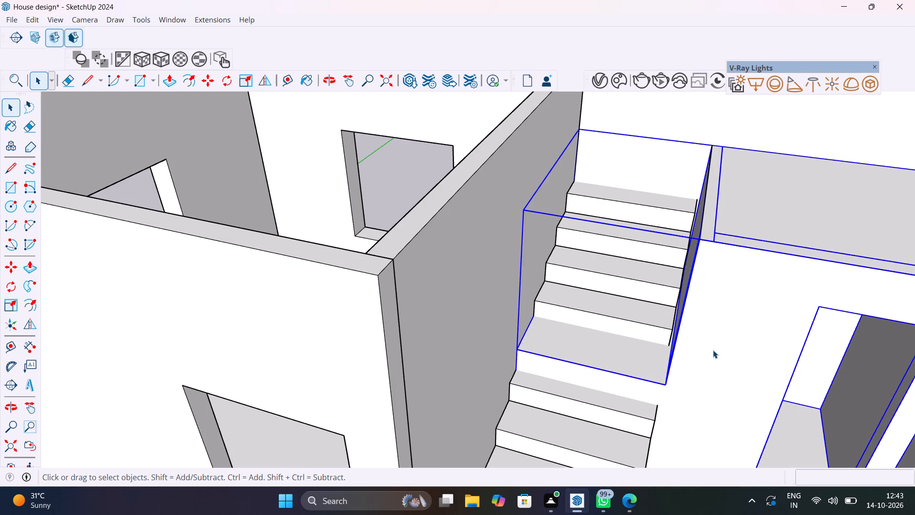
key("Delete")
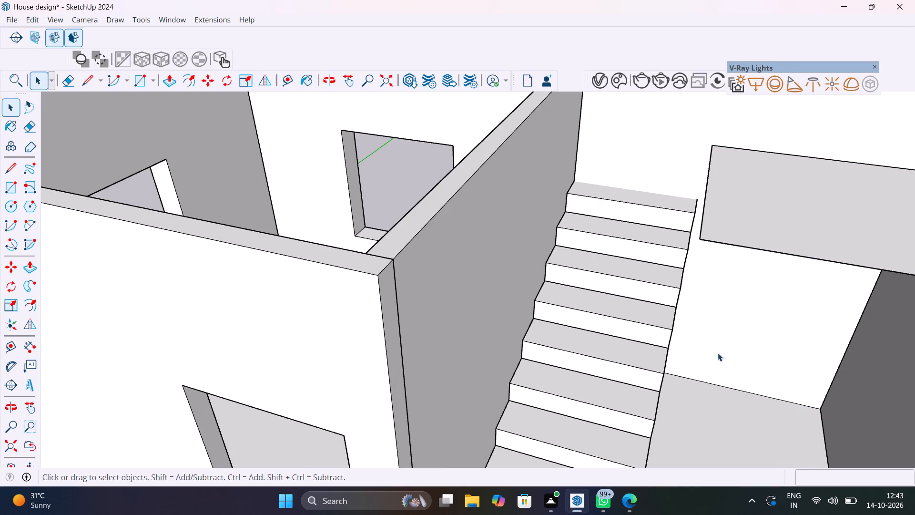
Delete the leftover landing face beside the flight and its remaining edges, including those on the rear and side walls.
left_click(772, 251)
key("Delete")
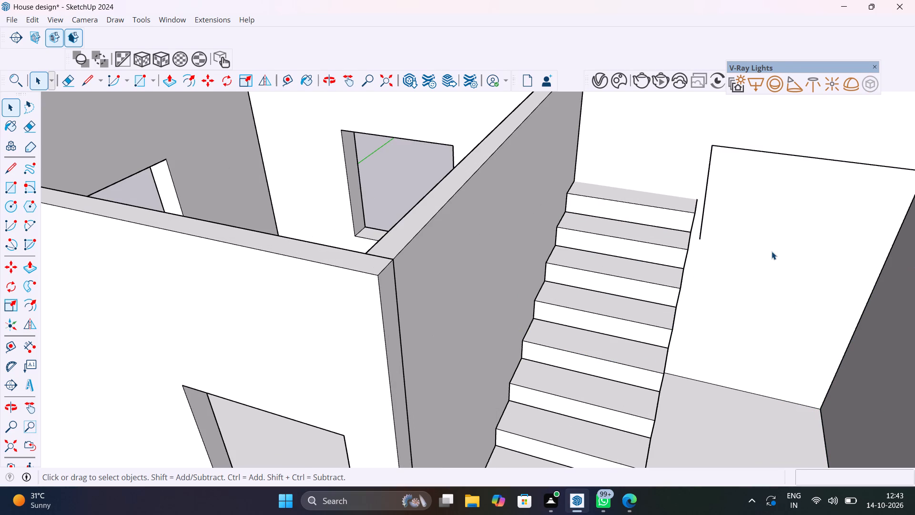
left_click(701, 232)
key("Delete")
left_click(777, 154)
key("Delete")
scroll(769, 218, "down", 6)
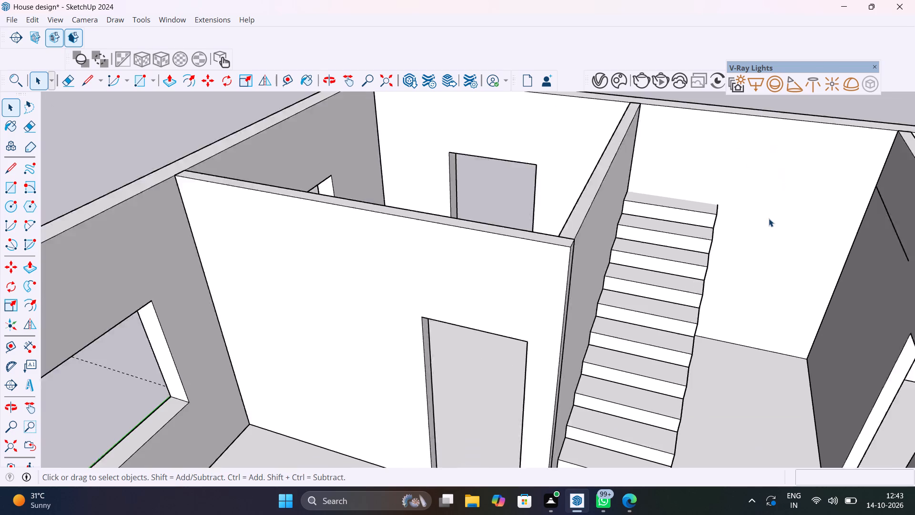
scroll(769, 218, "down", 2)
middle_click_drag(775, 301, 775, 292)
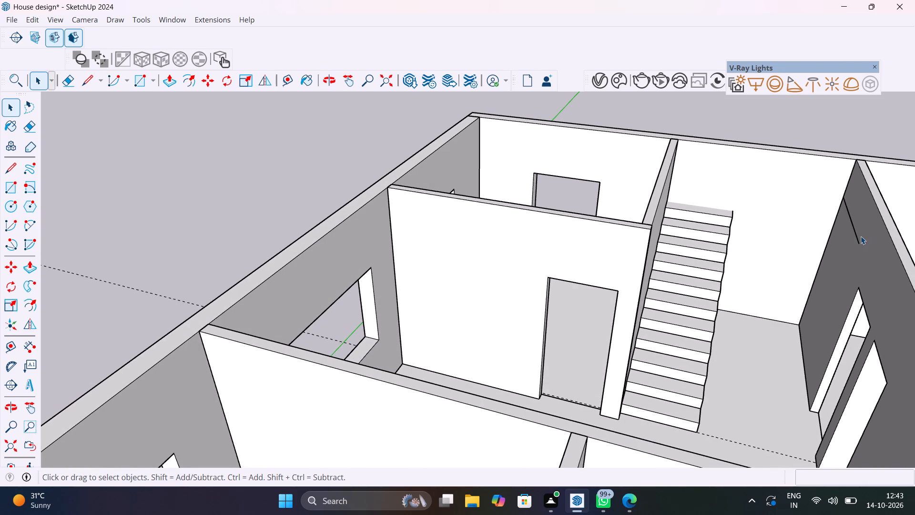
left_click(860, 243)
key("Delete")
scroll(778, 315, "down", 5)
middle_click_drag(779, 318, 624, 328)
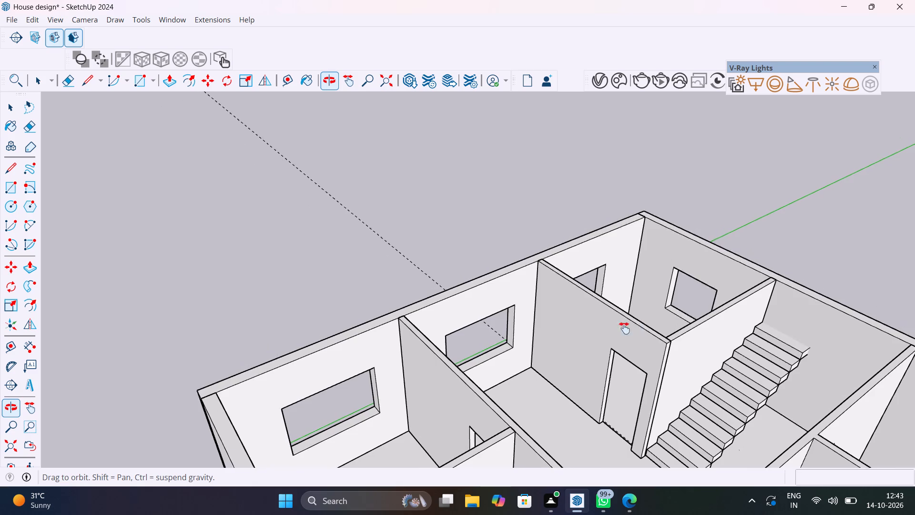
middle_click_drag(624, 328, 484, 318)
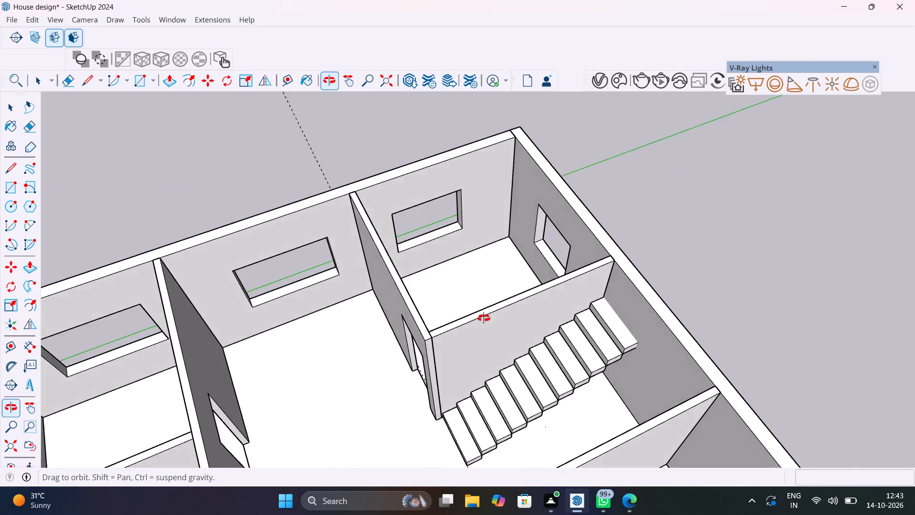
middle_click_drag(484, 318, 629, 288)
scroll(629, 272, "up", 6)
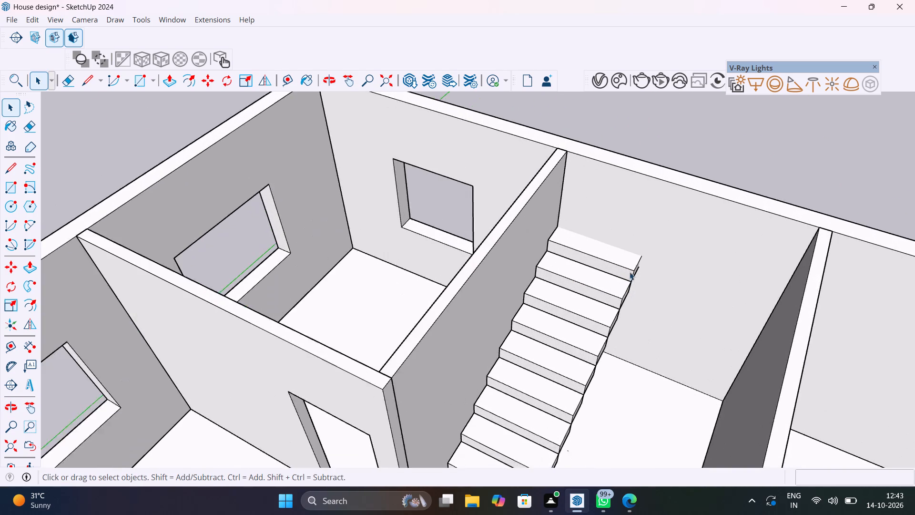
Delete the topmost step component of the stair flight, next to the rear wall.
scroll(630, 272, "up", 4)
left_click(646, 268)
left_click(635, 270)
scroll(633, 274, "down", 7)
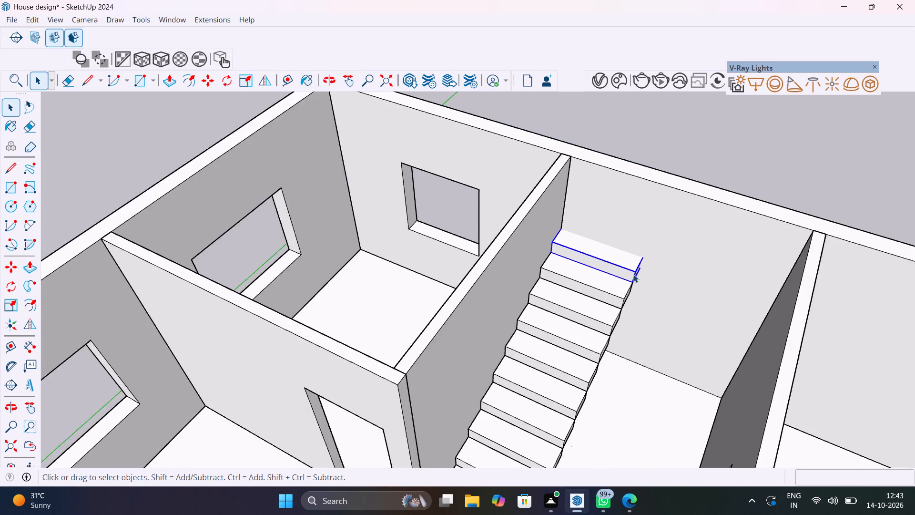
scroll(642, 269, "up", 5)
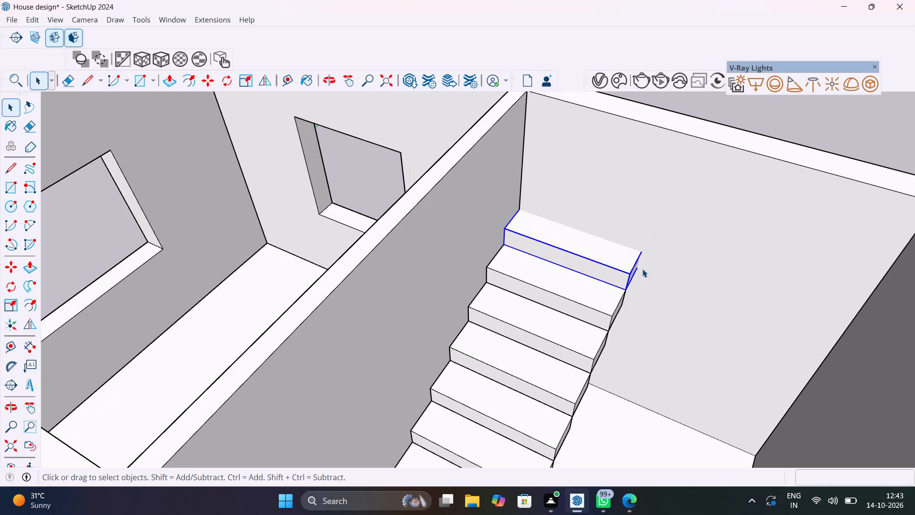
key("m")
left_click(639, 272)
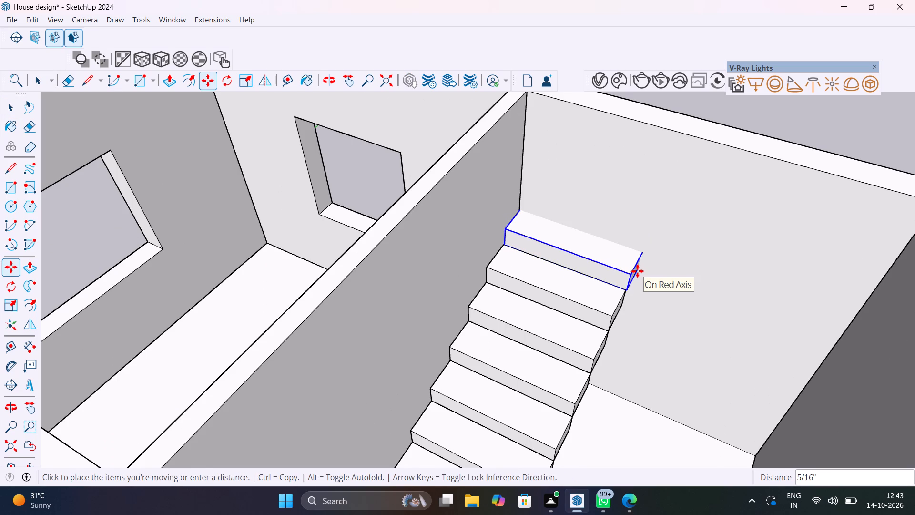
key("Escape")
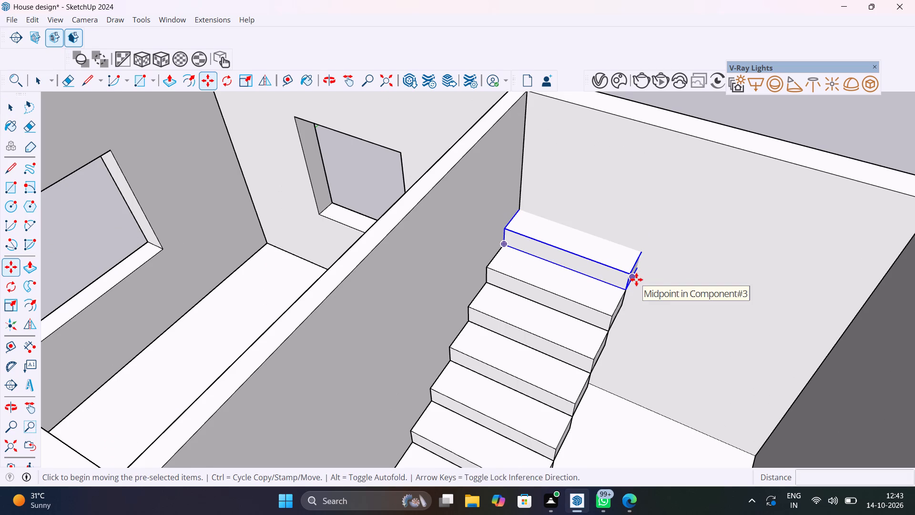
key("Delete")
Inspect the back face of the flight's top step from inside its component, leaving the component when done.
middle_click_drag(636, 293, 498, 340)
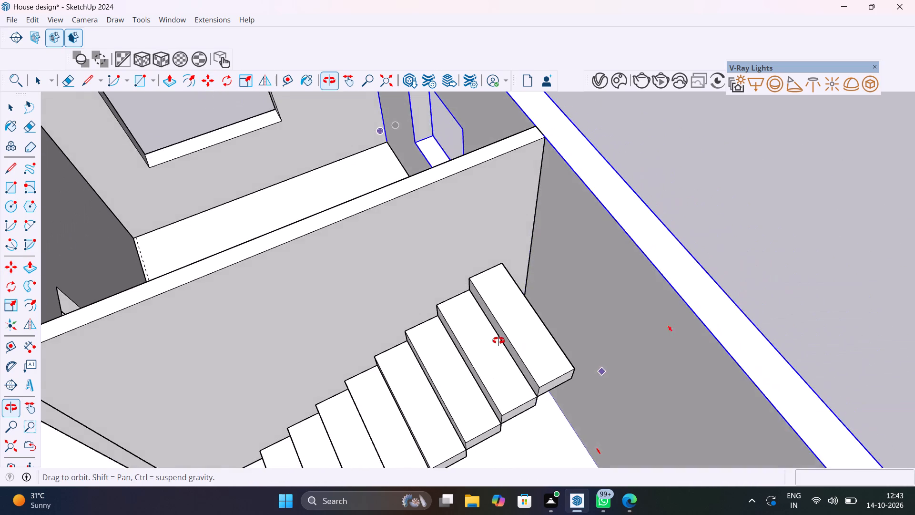
middle_click_drag(498, 340, 495, 341)
scroll(524, 343, "up", 6)
key("space")
middle_click_drag(533, 346, 465, 345)
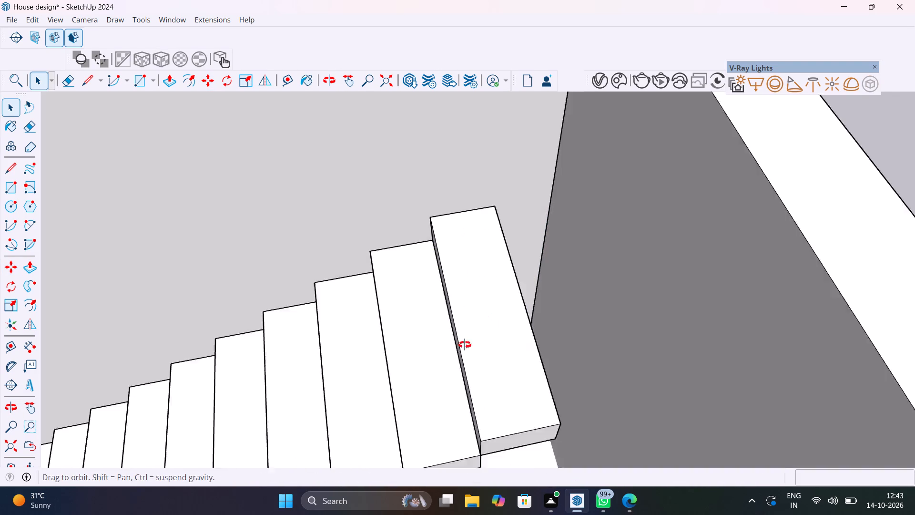
middle_click_drag(465, 345, 385, 345)
scroll(462, 361, "up", 10)
middle_click_drag(485, 364, 455, 332)
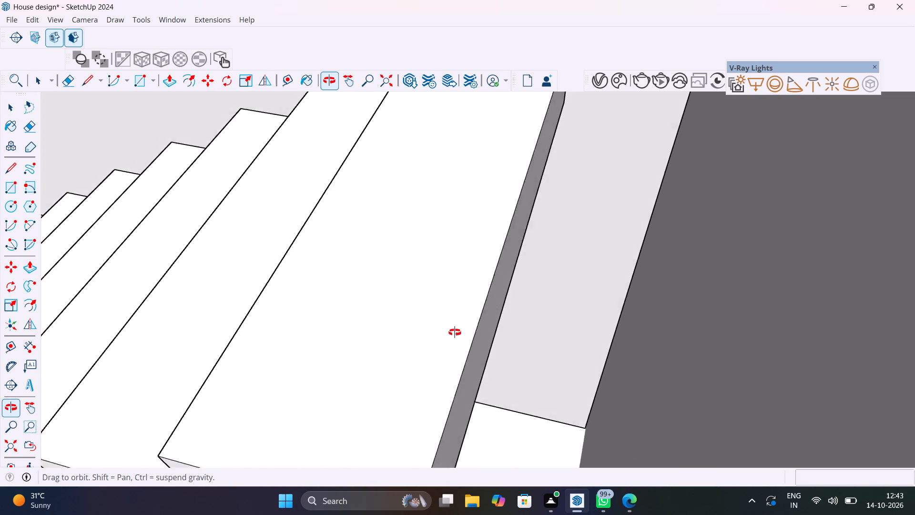
middle_click_drag(455, 332, 446, 319)
left_click(454, 354)
double_click(454, 354)
left_click(454, 354)
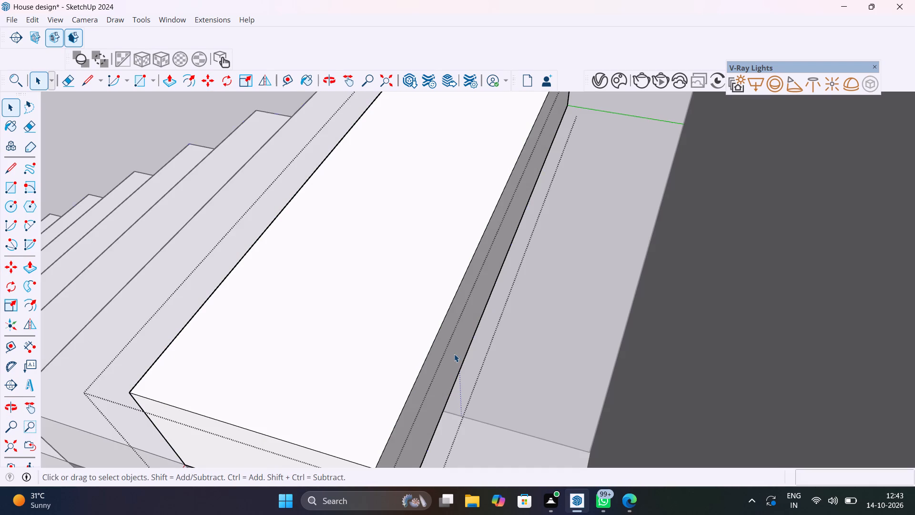
double_click(454, 354)
left_click(454, 354)
left_click(455, 355)
triple_click(450, 358)
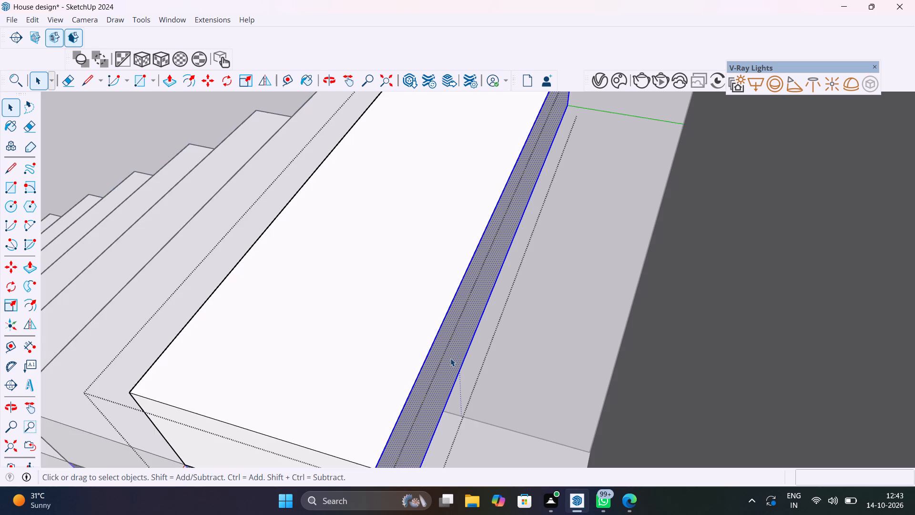
double_click(451, 357)
scroll(449, 355, "down", 14)
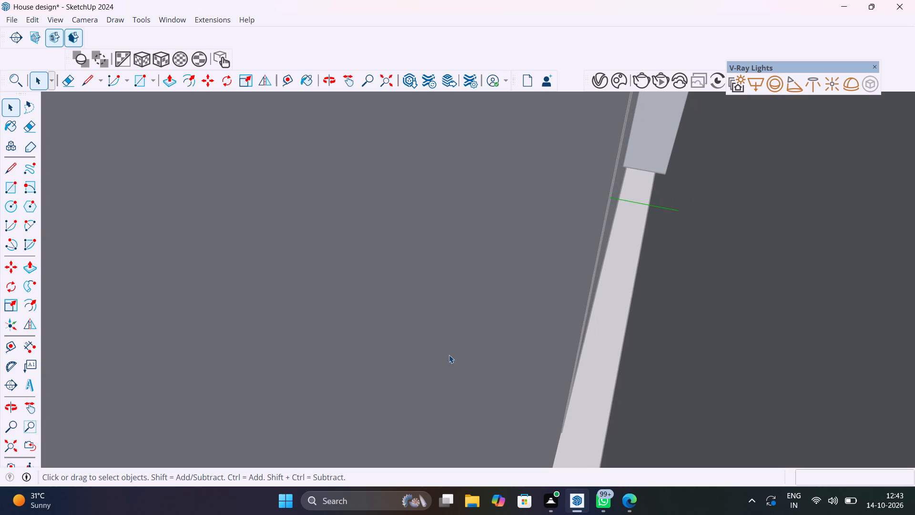
left_click(10, 445)
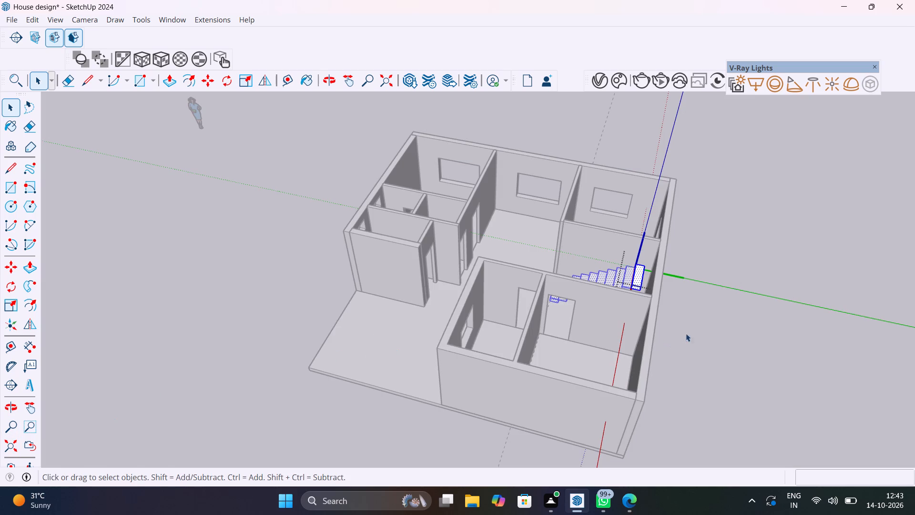
left_click(695, 327)
Examine the room layout around the stairs and the three window openings in the long outer wall.
middle_click_drag(568, 319, 849, 291)
scroll(434, 264, "up", 6)
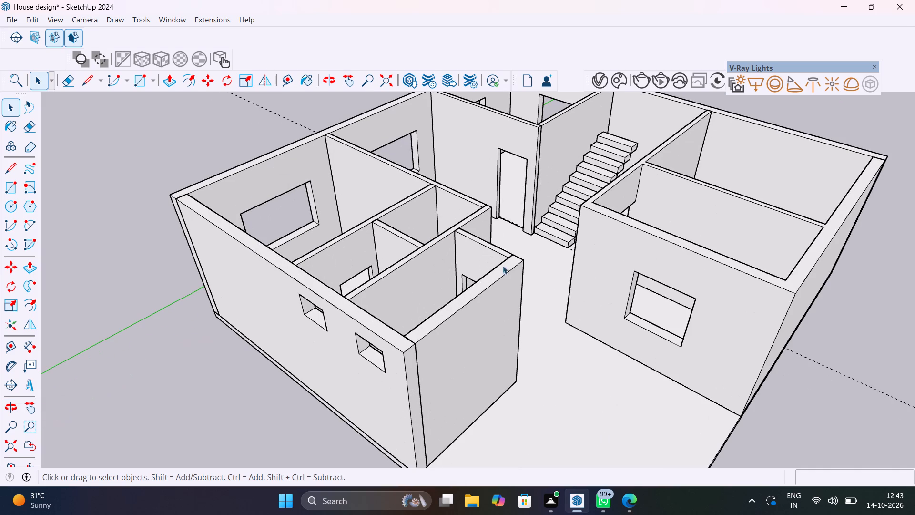
middle_click_drag(335, 248, 637, 234)
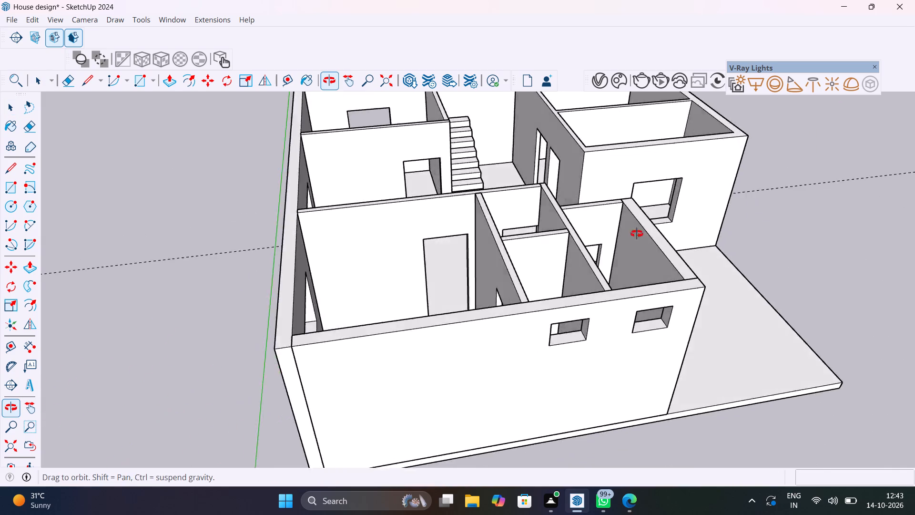
middle_click_drag(637, 234, 647, 364)
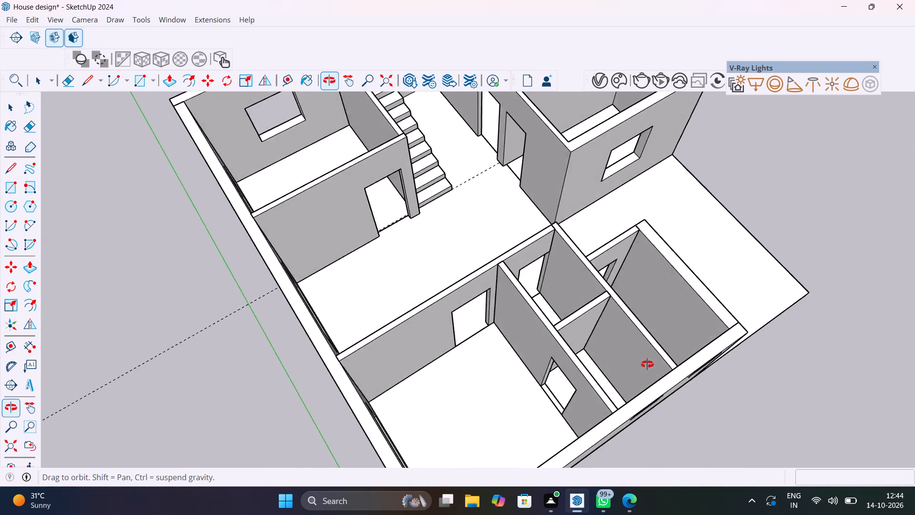
middle_click_drag(647, 364, 412, 303)
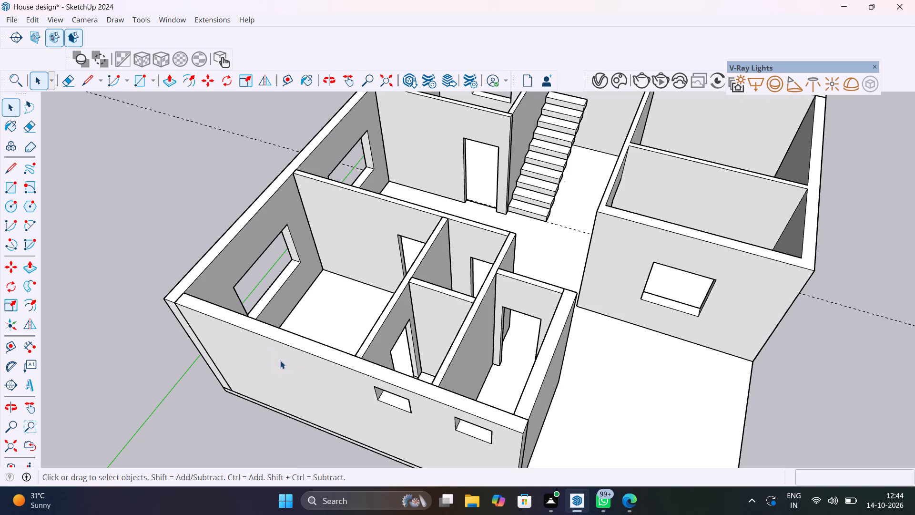
scroll(253, 253, "up", 5)
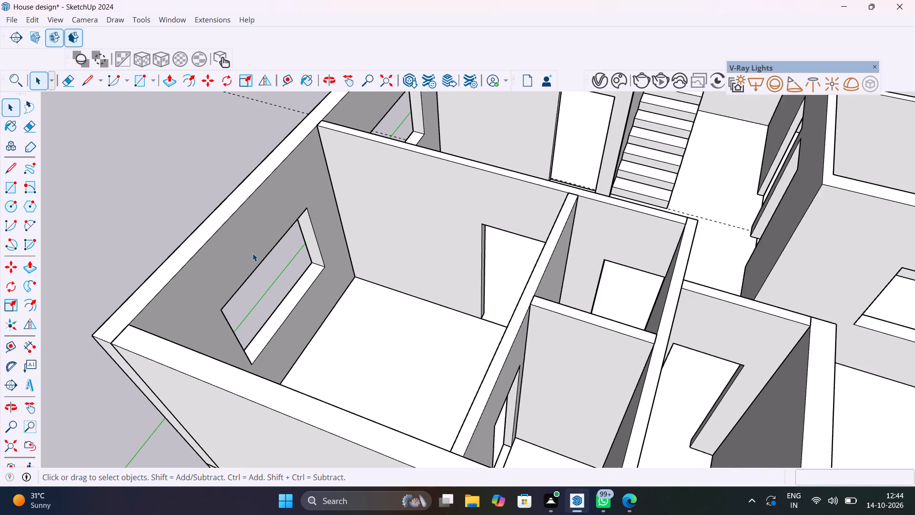
middle_click_drag(270, 256, 644, 134)
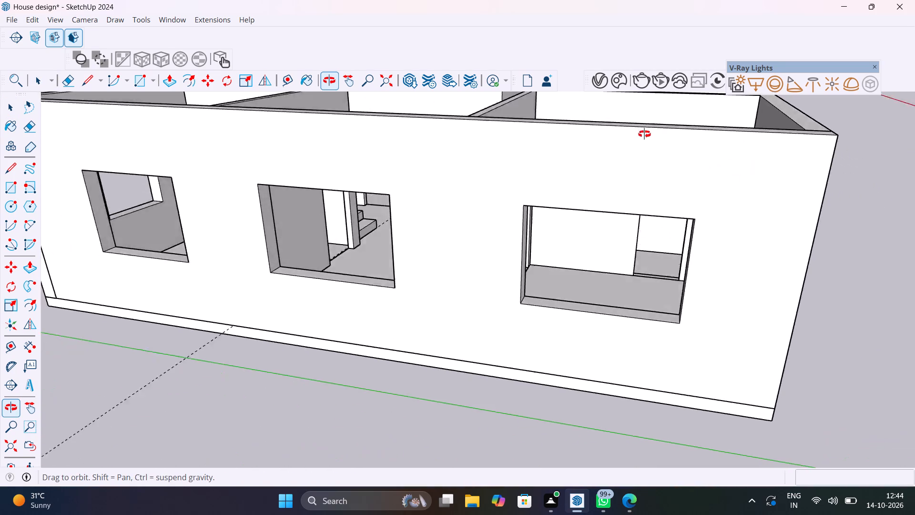
middle_click_drag(644, 134, 593, 112)
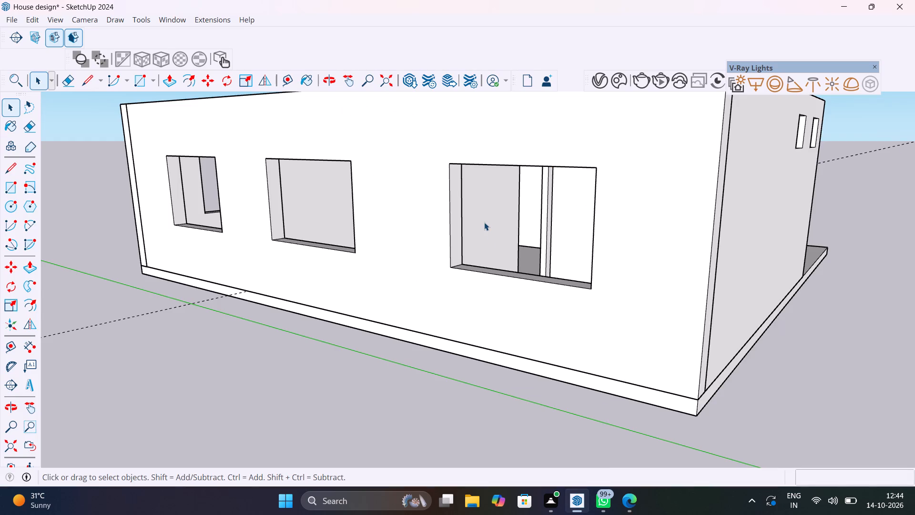
middle_click_drag(496, 286, 568, 283)
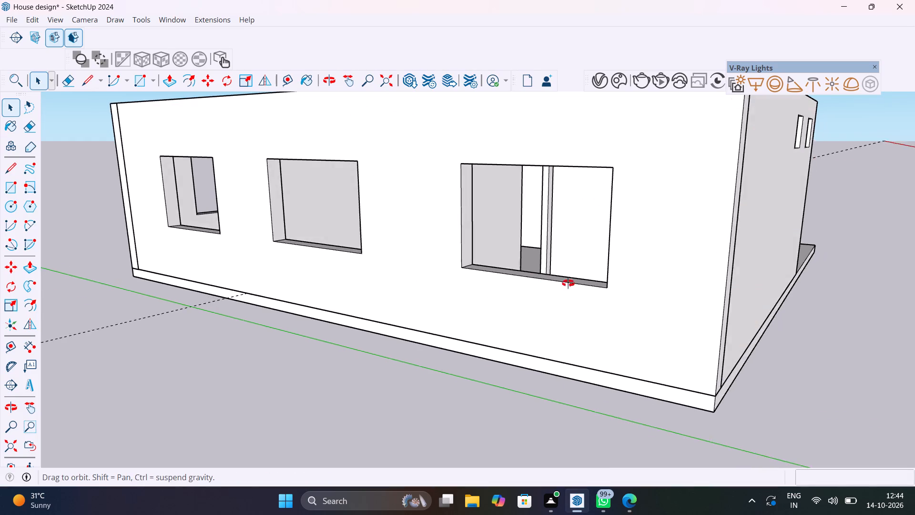
middle_click_drag(568, 283, 558, 326)
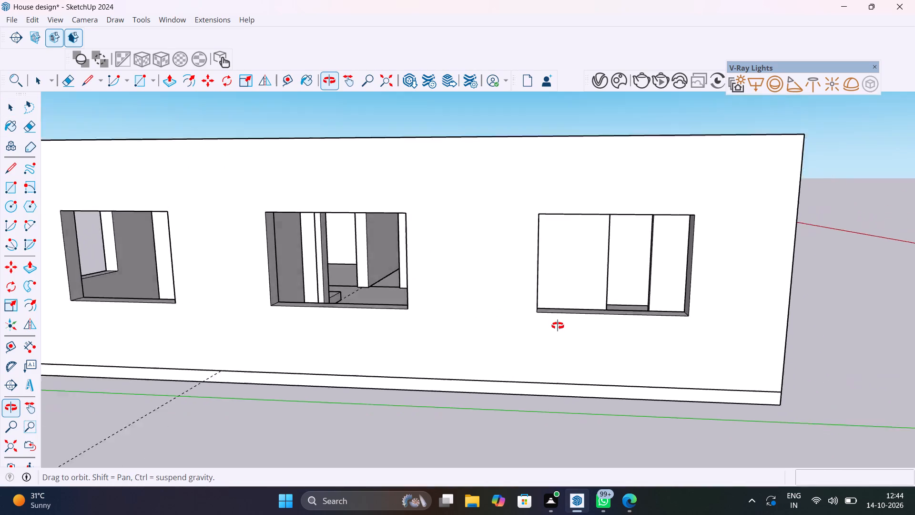
middle_click_drag(558, 326, 492, 311)
scroll(492, 311, "up", 1)
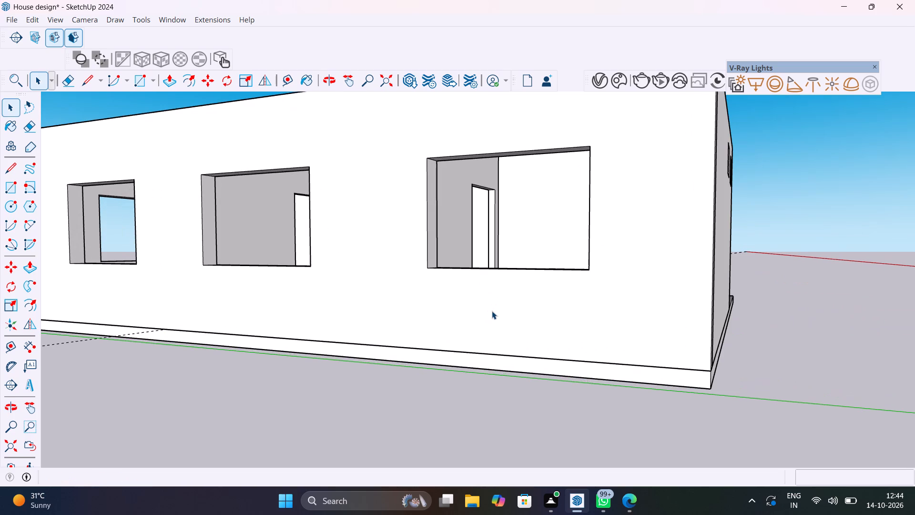
scroll(480, 180, "up", 5)
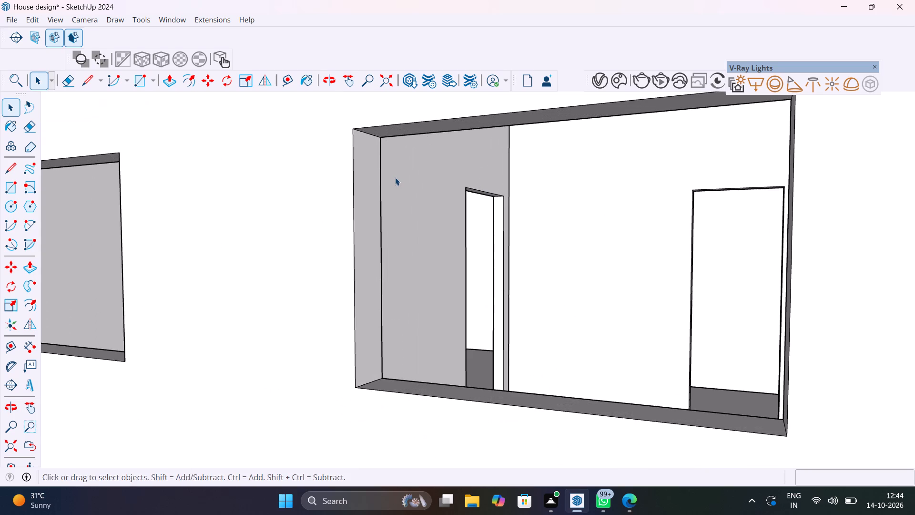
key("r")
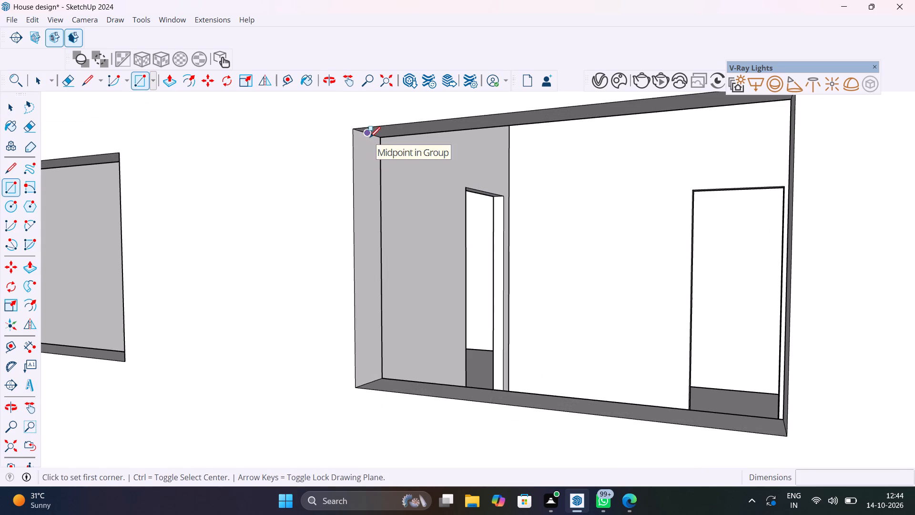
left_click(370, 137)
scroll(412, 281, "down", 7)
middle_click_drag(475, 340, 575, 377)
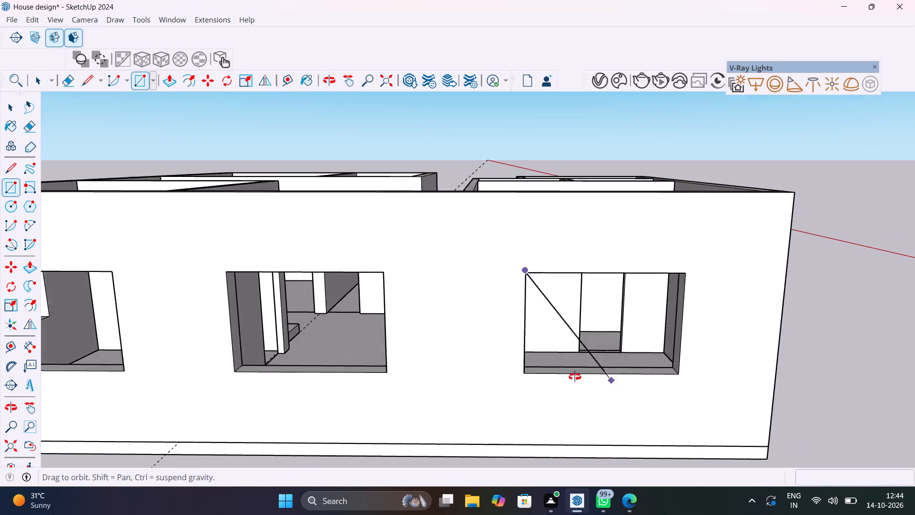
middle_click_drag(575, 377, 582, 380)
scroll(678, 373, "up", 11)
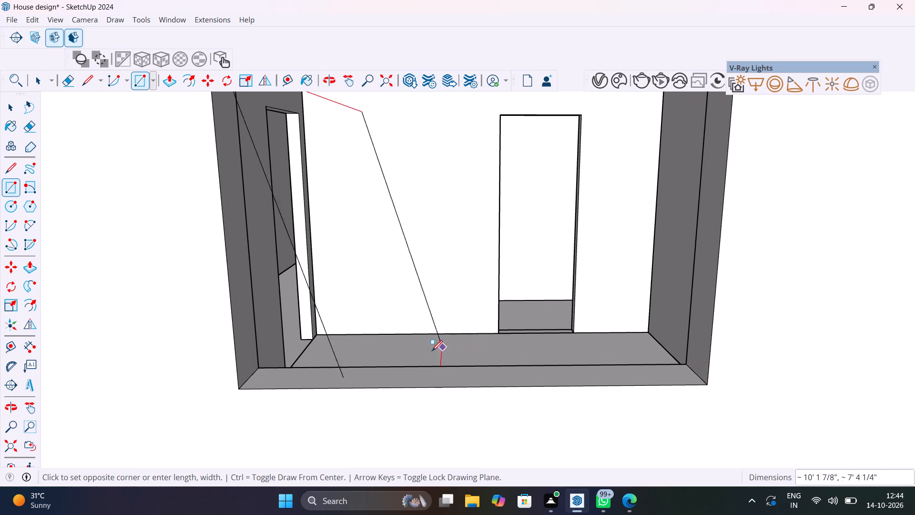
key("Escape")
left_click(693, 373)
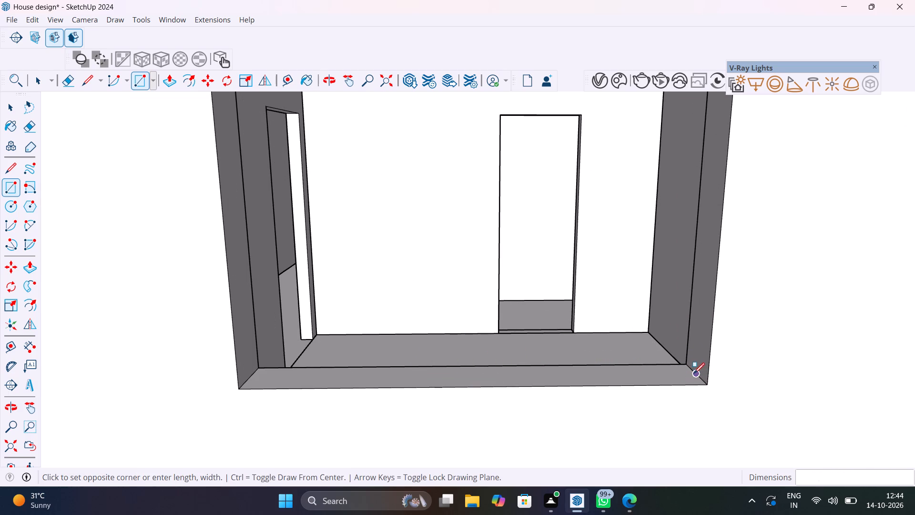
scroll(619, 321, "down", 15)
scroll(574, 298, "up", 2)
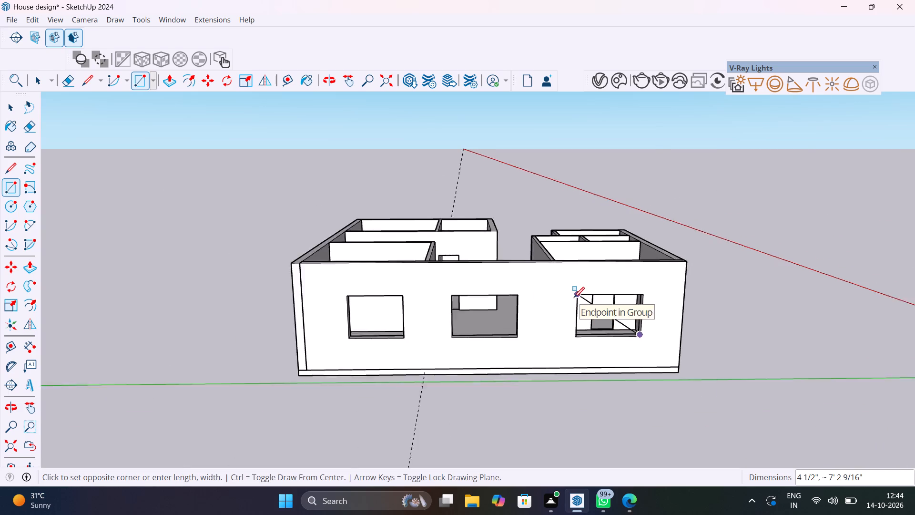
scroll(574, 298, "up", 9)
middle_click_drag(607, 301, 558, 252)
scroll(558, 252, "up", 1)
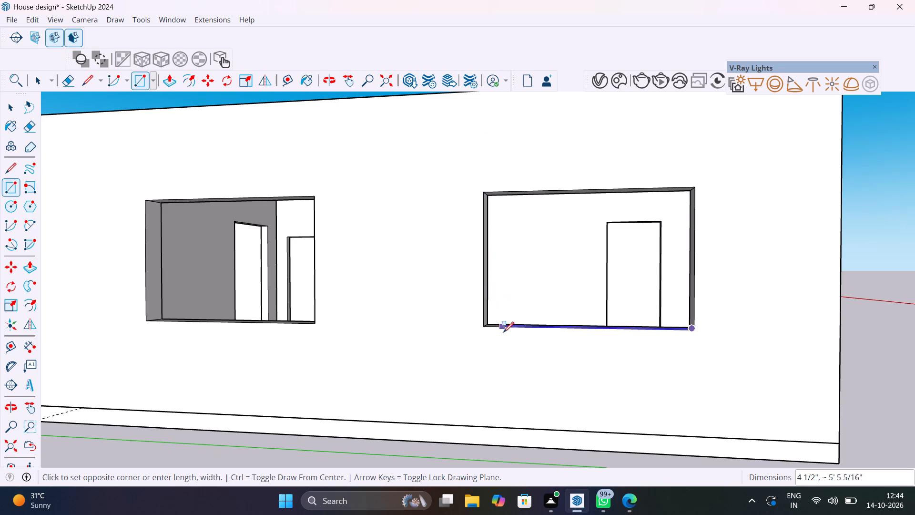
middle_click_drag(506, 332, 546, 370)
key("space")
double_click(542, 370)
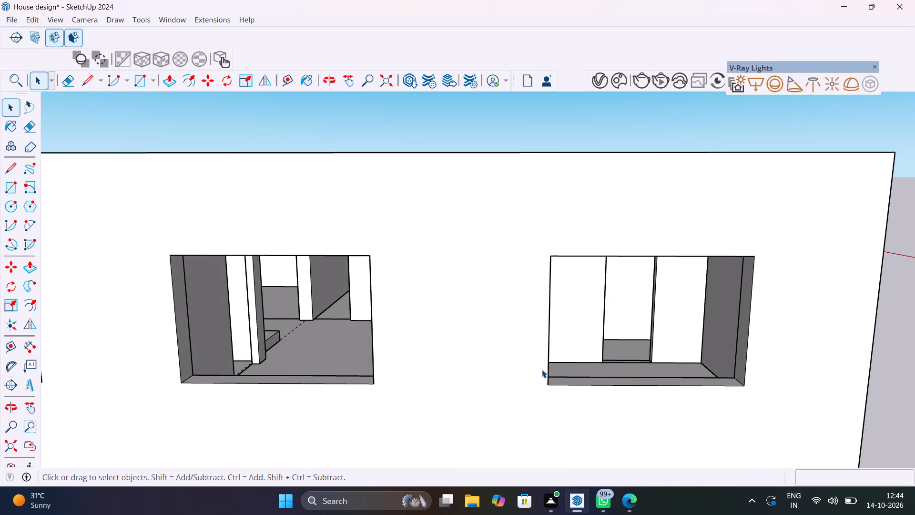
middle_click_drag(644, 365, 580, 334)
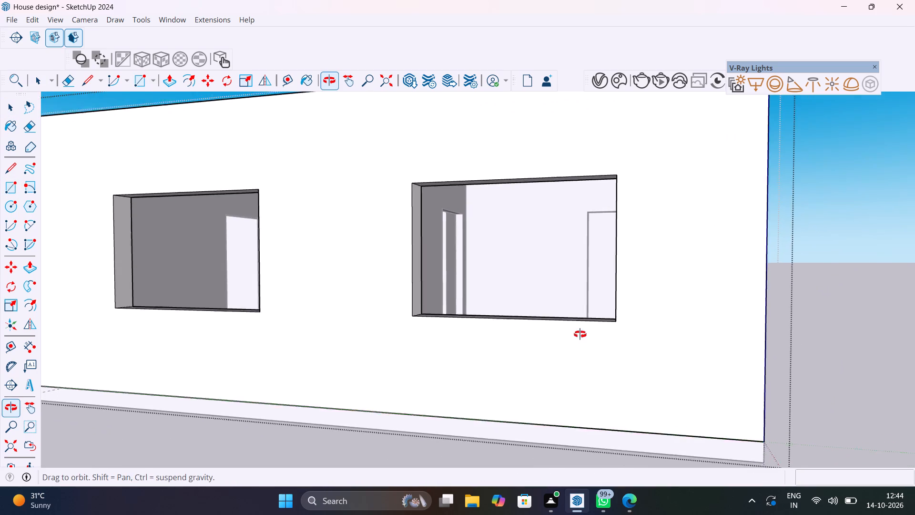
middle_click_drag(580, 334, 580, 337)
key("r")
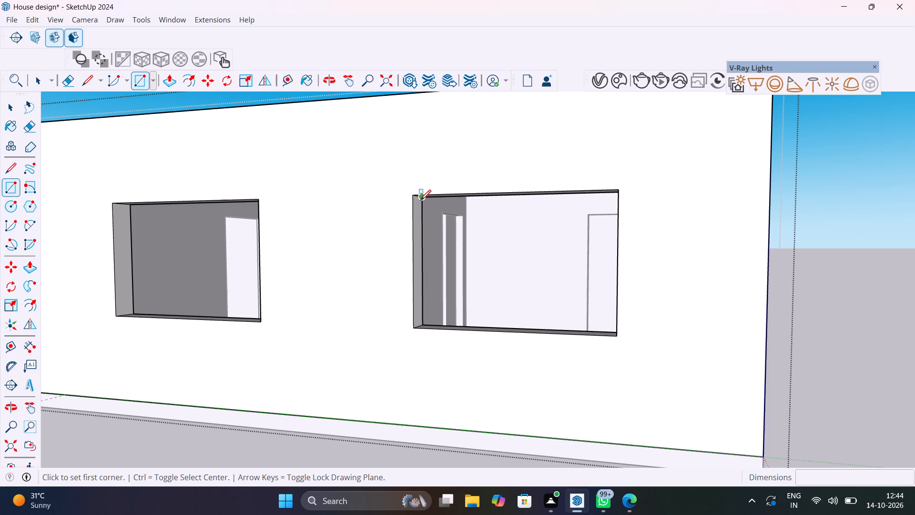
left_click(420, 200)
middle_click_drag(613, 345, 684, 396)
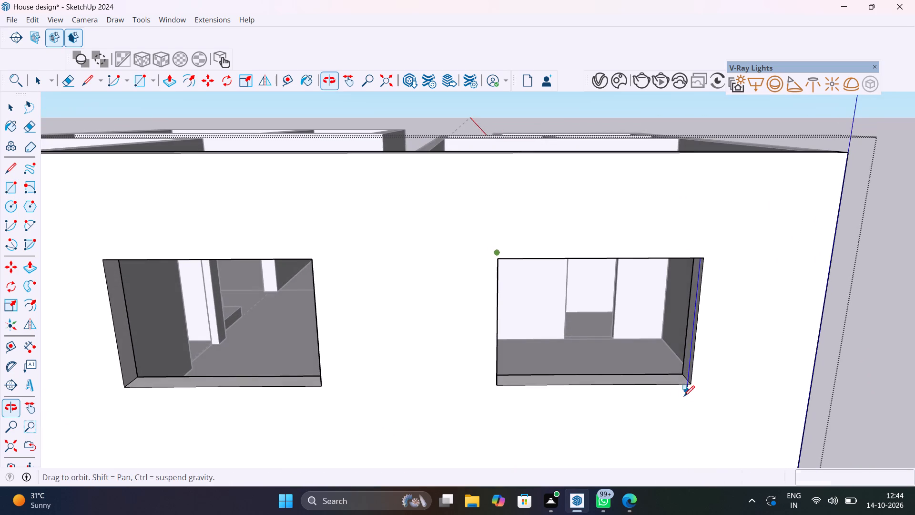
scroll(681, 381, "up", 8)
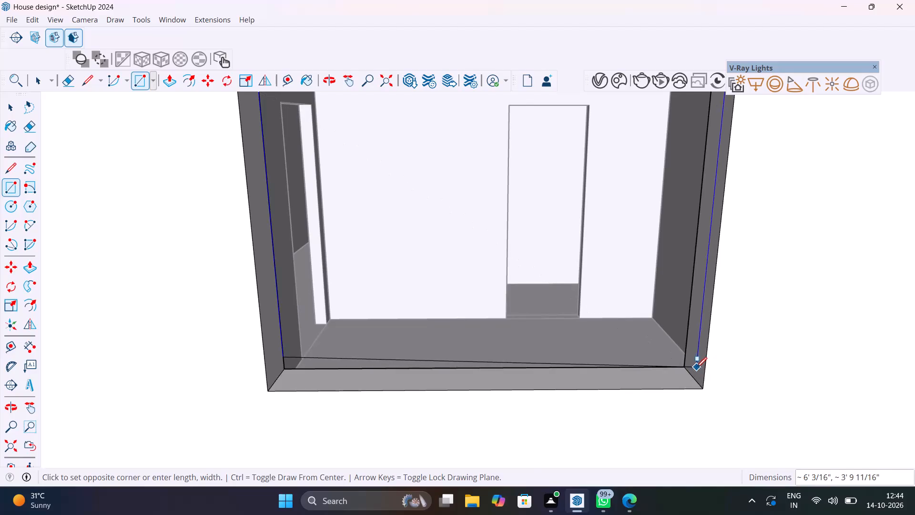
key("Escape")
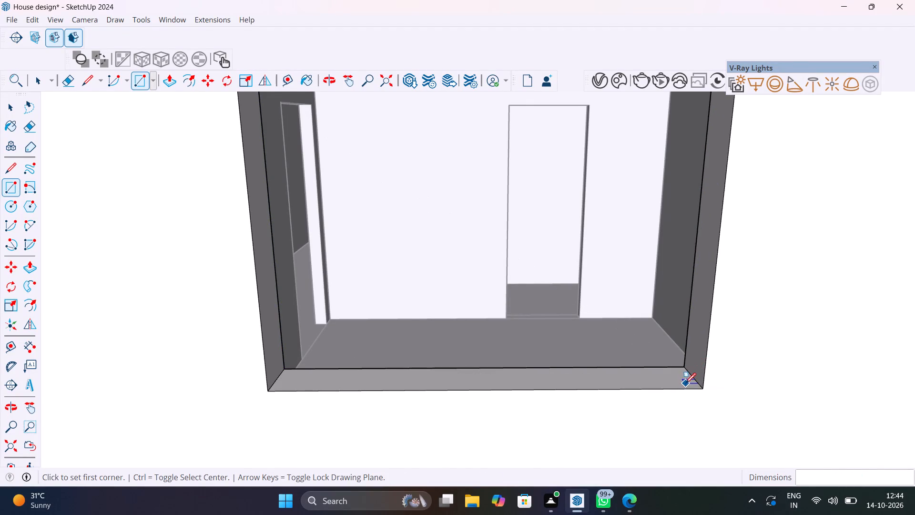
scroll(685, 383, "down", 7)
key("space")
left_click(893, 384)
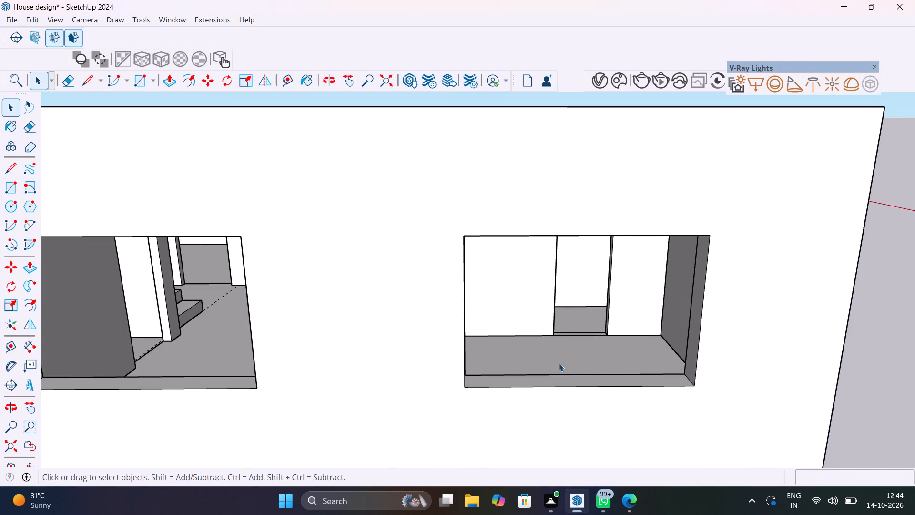
Draw edges at mid-depth of the end window opening: 6' along the sill and 4' up the adjoining jamb.
scroll(522, 362, "up", 4)
scroll(564, 390, "up", 1)
middle_click_drag(565, 390, 551, 457)
key("l")
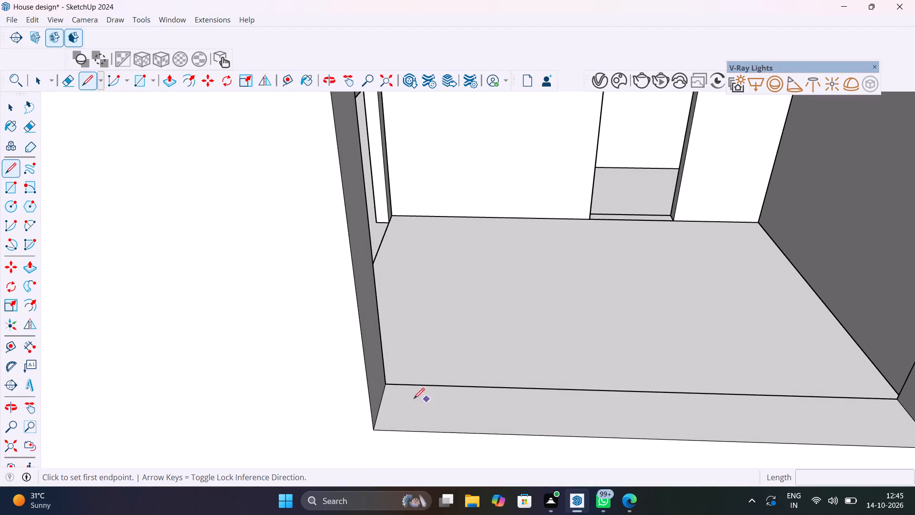
left_click(383, 403)
scroll(508, 413, "down", 10)
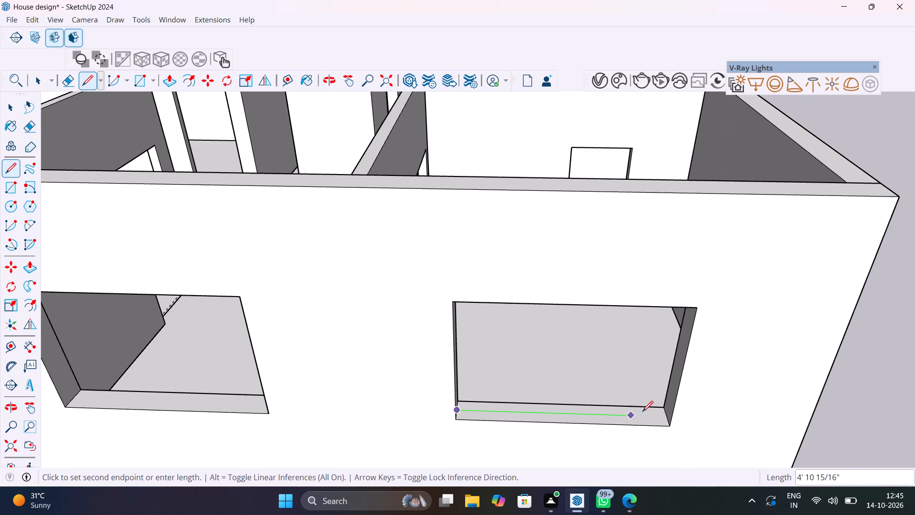
scroll(662, 412, "up", 11)
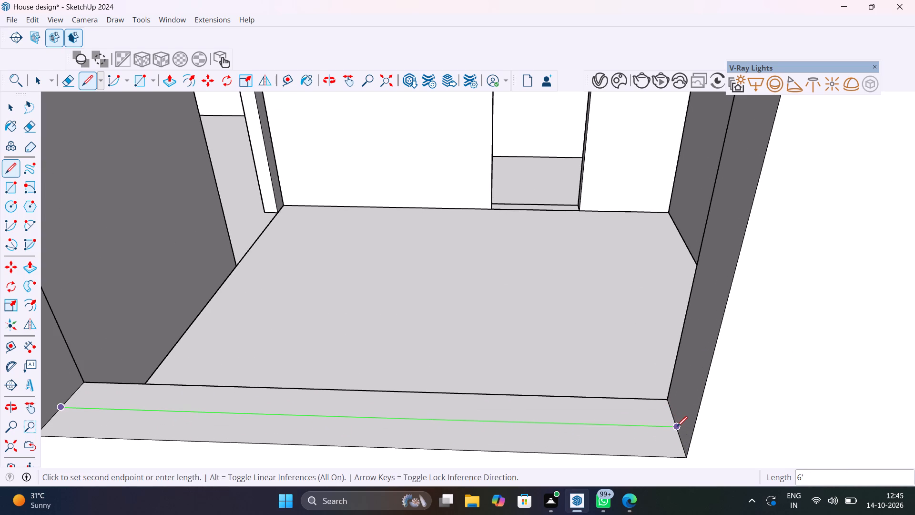
left_click(677, 427)
scroll(685, 402, "down", 15)
middle_click_drag(689, 375, 708, 363)
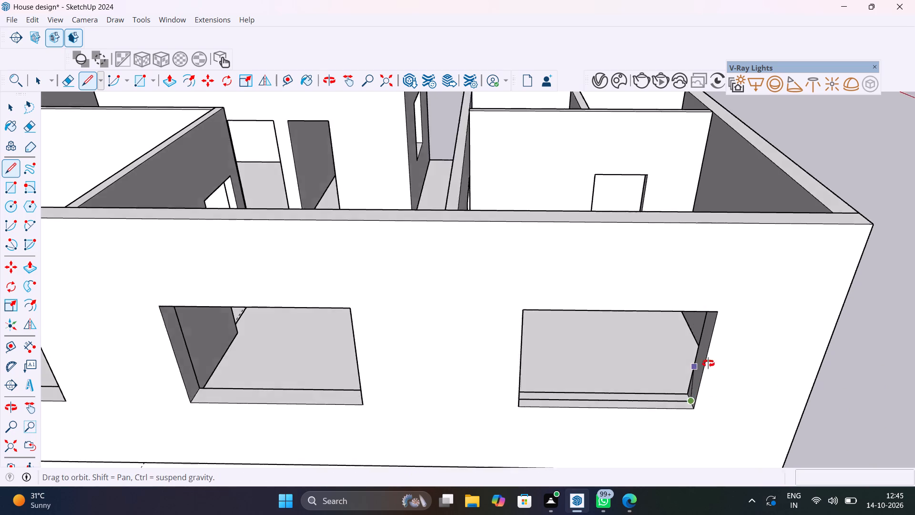
middle_click_drag(708, 363, 767, 317)
scroll(758, 217, "up", 11)
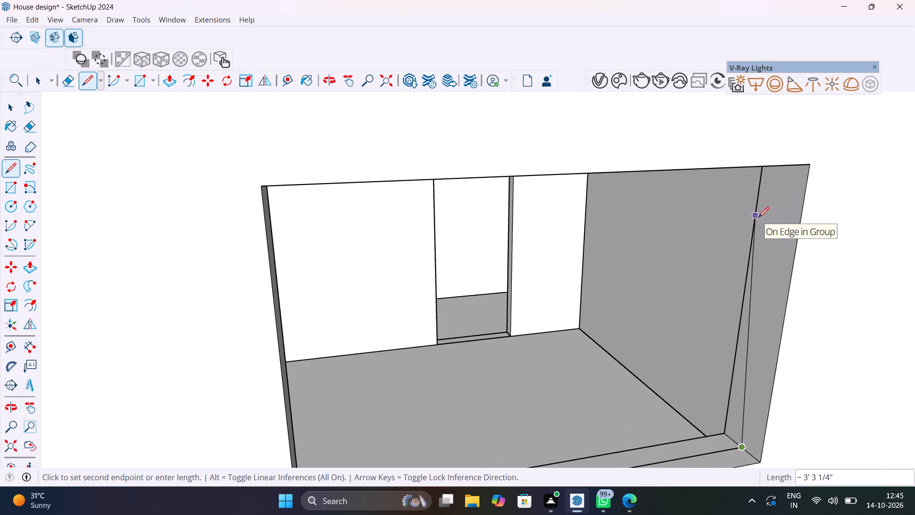
middle_click_drag(785, 205, 856, 110)
scroll(856, 110, "up", 1)
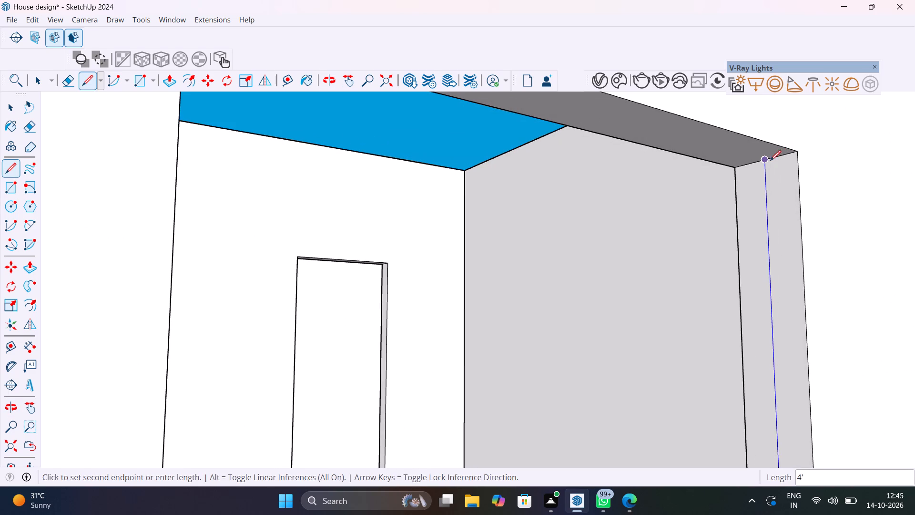
left_click(768, 163)
Continue the mid-depth outline 6' across the window head and 4' down the opposite jamb, closing the loop.
scroll(750, 154, "down", 10)
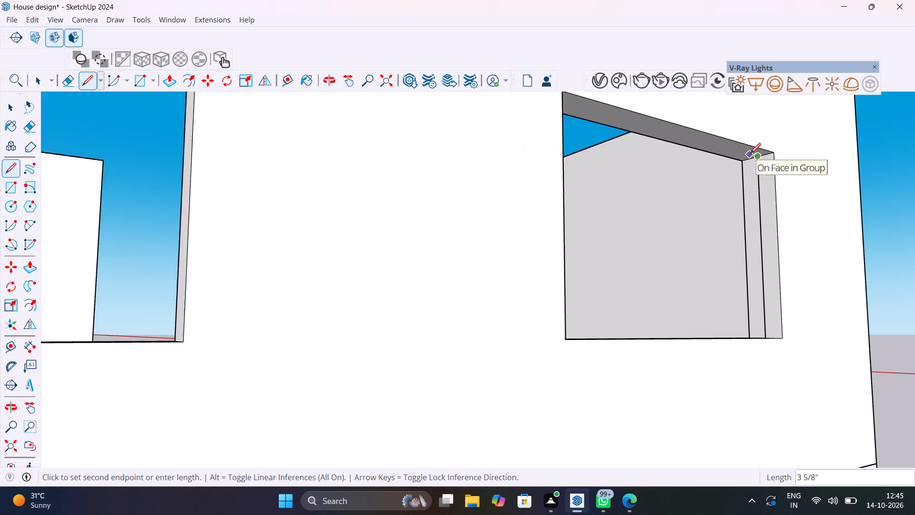
scroll(750, 154, "down", 5)
middle_click_drag(734, 152, 620, 145)
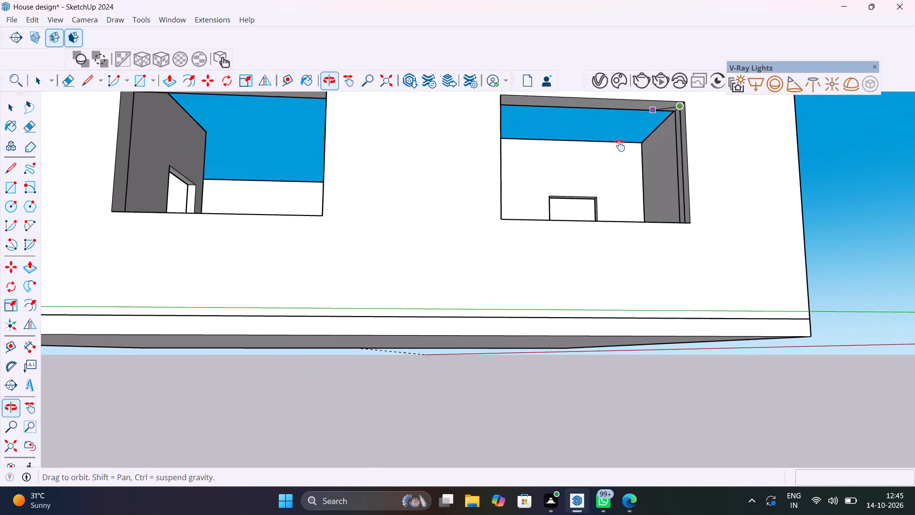
middle_click_drag(620, 145, 620, 190)
scroll(511, 166, "up", 9)
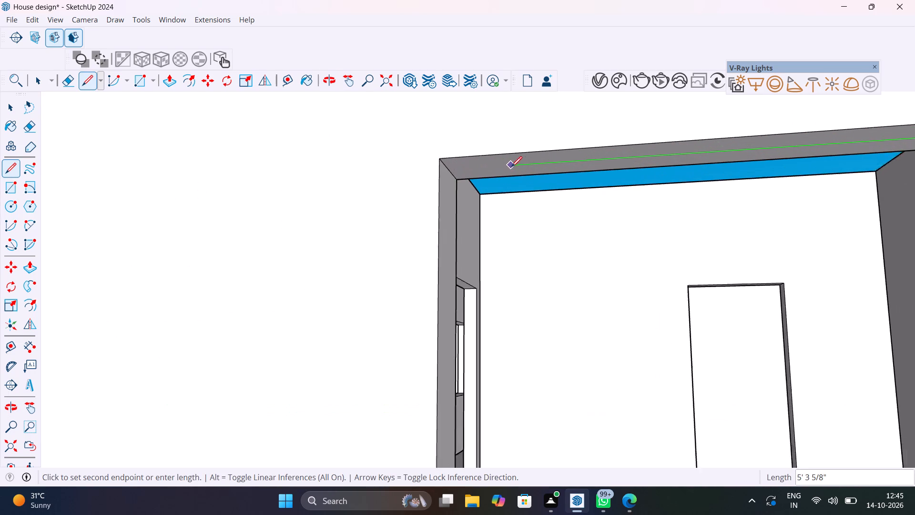
scroll(511, 167, "up", 6)
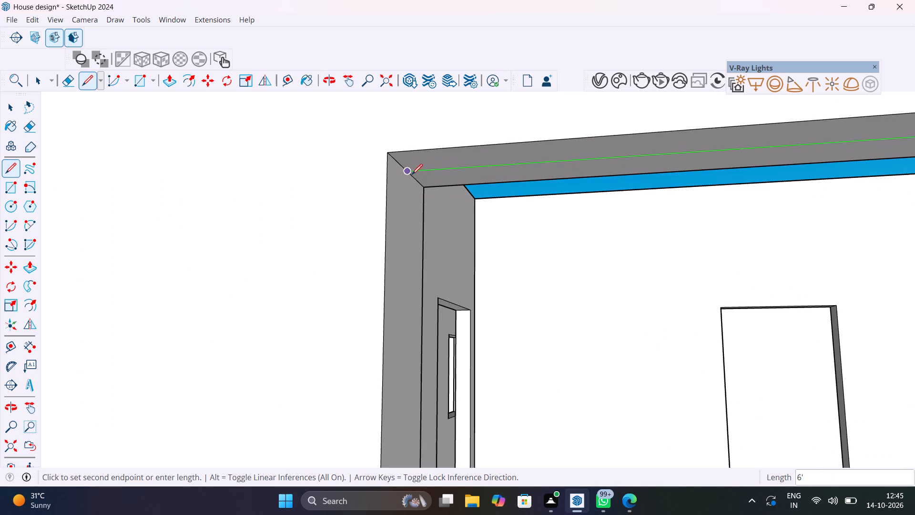
left_click(412, 174)
scroll(407, 208, "down", 18)
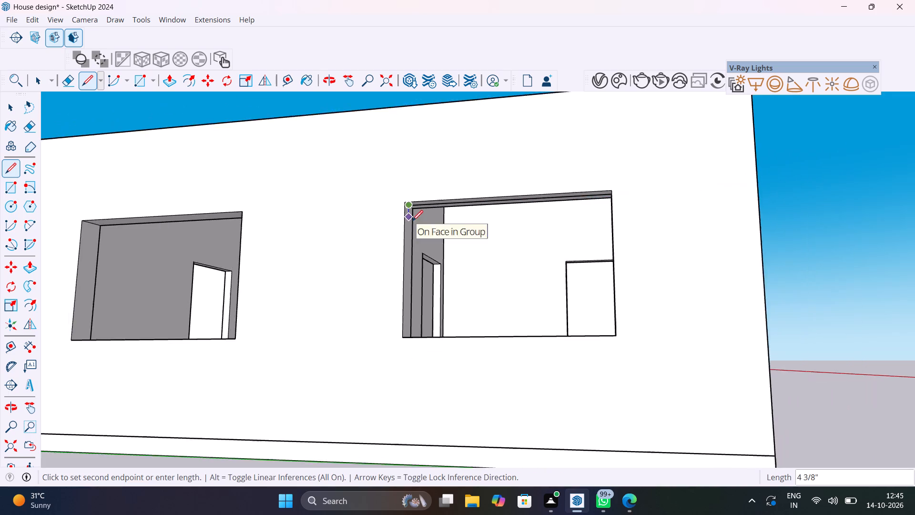
scroll(412, 221, "down", 2)
middle_click_drag(420, 278, 413, 351)
scroll(405, 395, "up", 12)
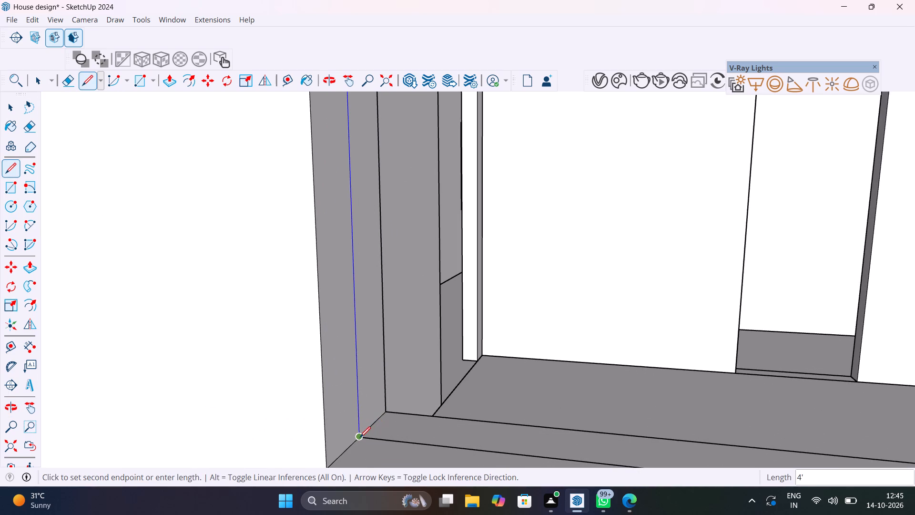
left_click(360, 437)
Delete the face filling the closed loop in the window opening, keeping its edges.
key("space")
left_click(436, 419)
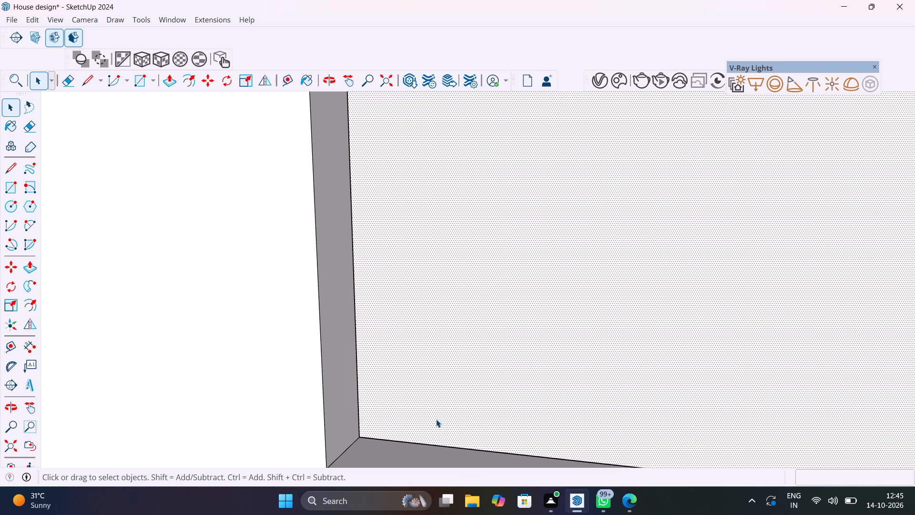
key("Delete")
Draw two adjoining rectangles on the sill's outer half, about 2 9/16" by 4 1/8" against the jamb and about 1 1/8" by 1 13/16" beyond it.
scroll(447, 417, "down", 15)
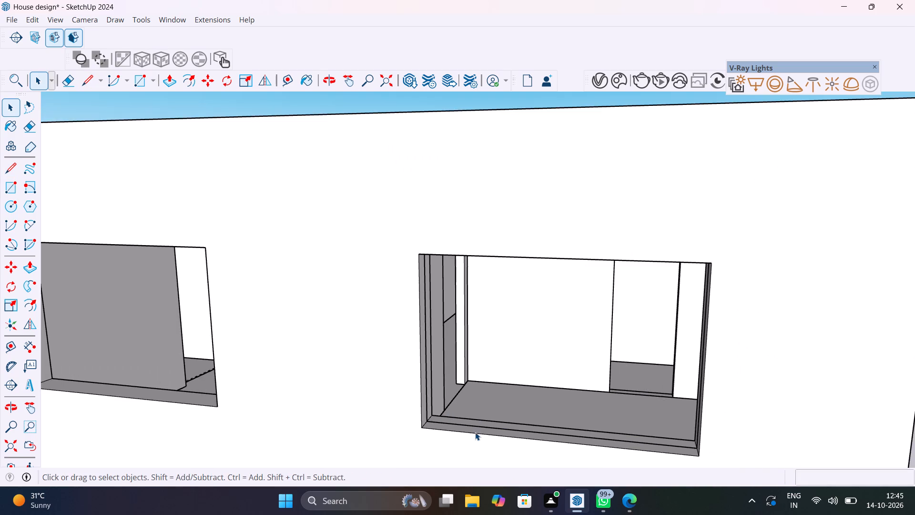
middle_click_drag(477, 433, 712, 473)
scroll(776, 333, "up", 10)
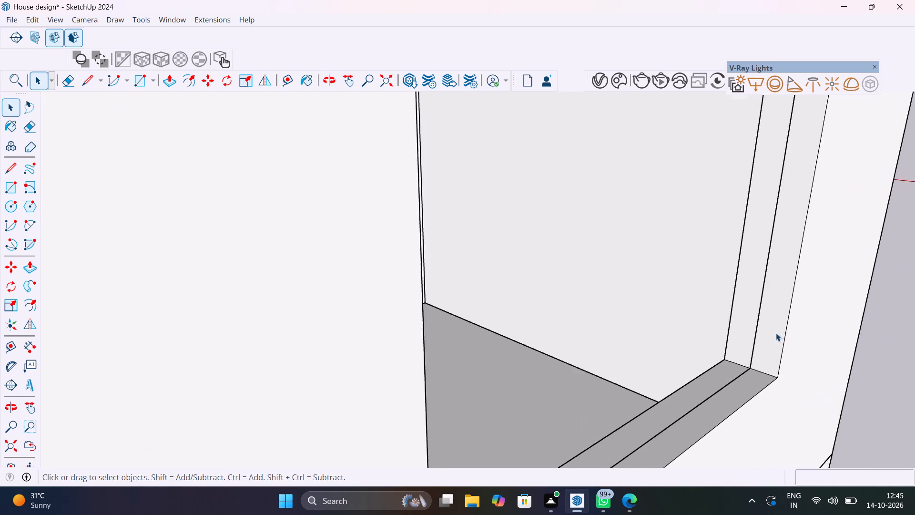
scroll(776, 333, "up", 1)
middle_click_drag(725, 390, 753, 436)
scroll(753, 436, "down", 1)
scroll(770, 411, "up", 18)
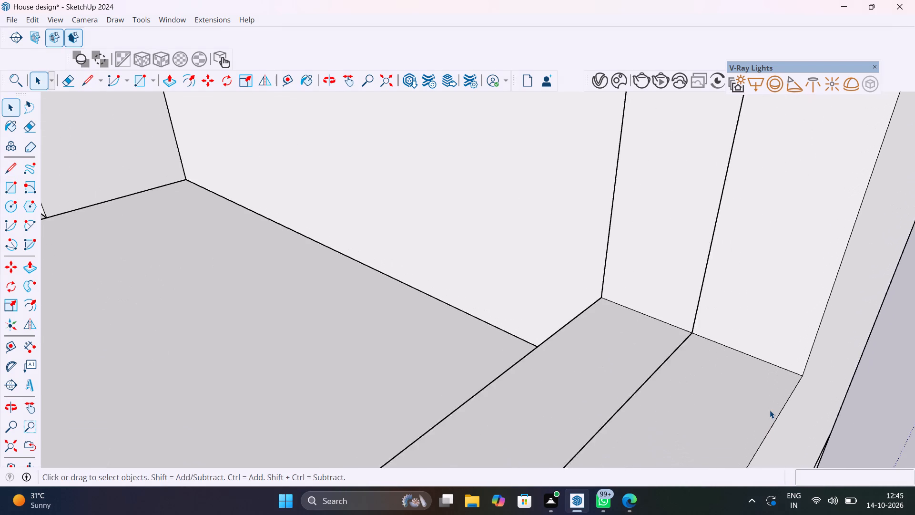
key("r")
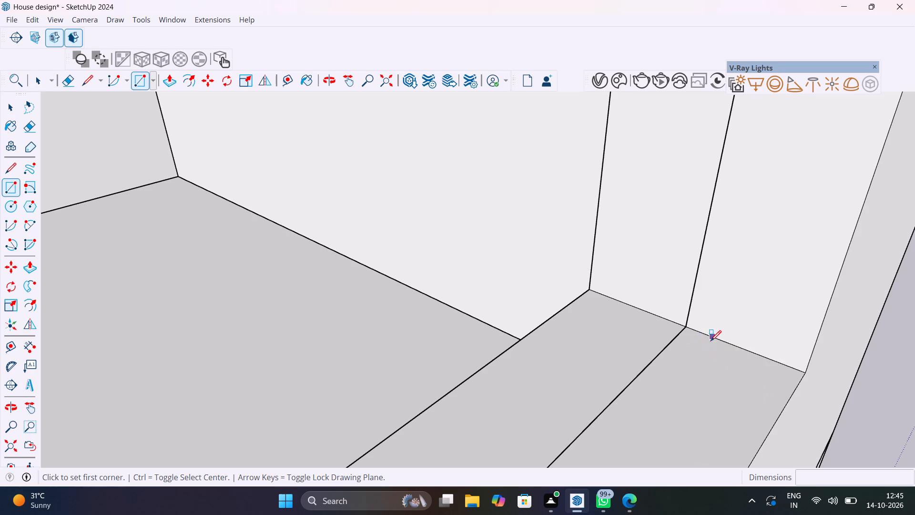
left_click(711, 341)
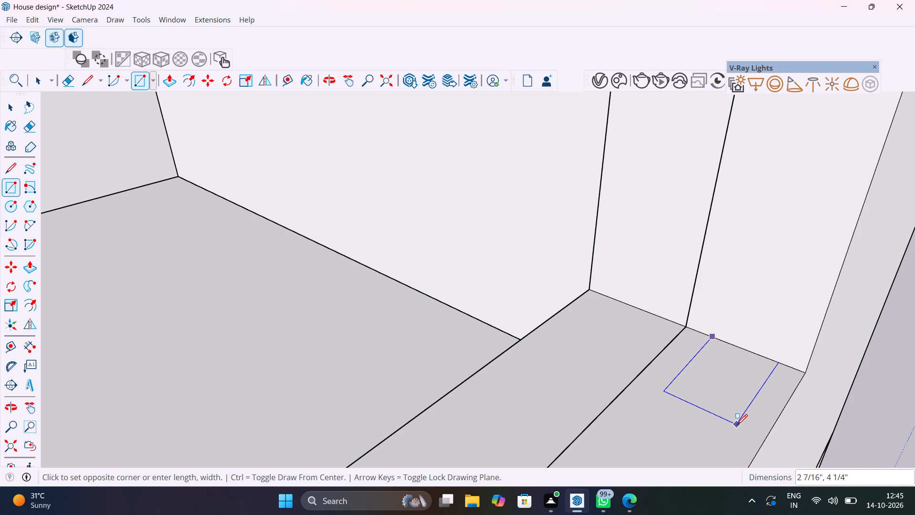
left_click(739, 425)
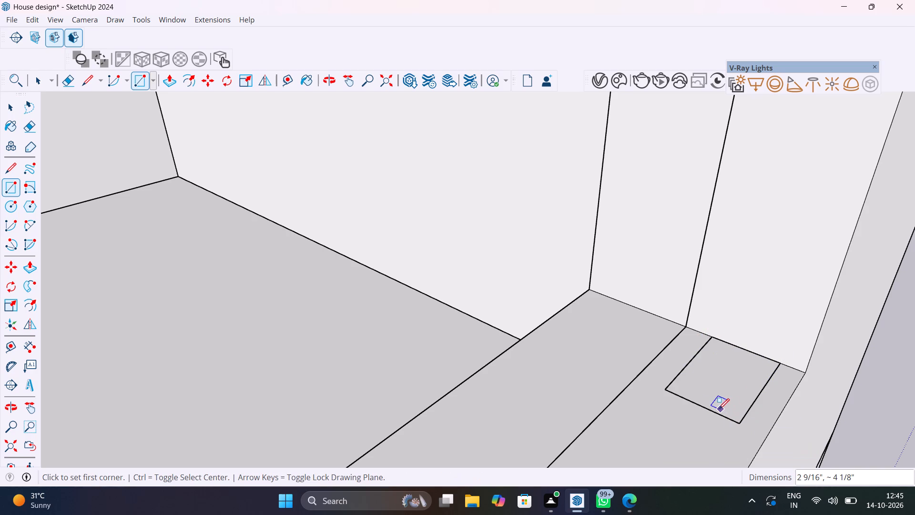
left_click(701, 407)
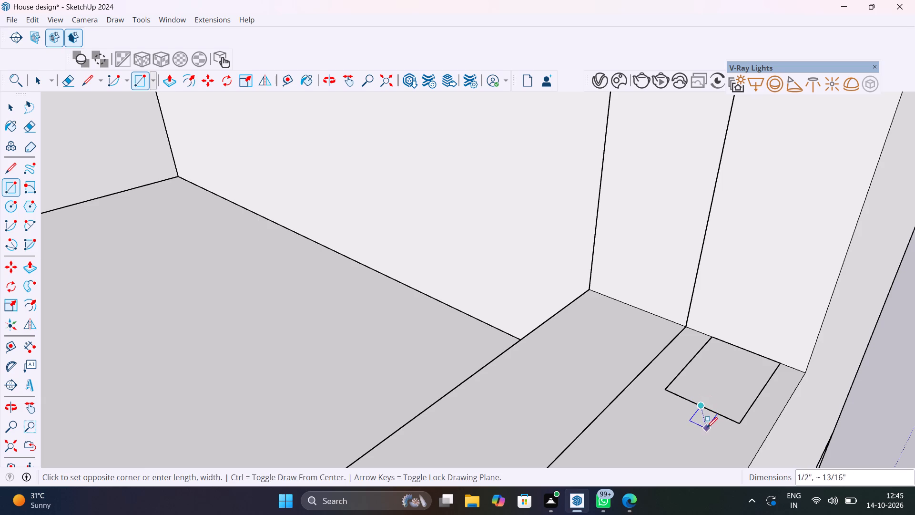
left_click(711, 454)
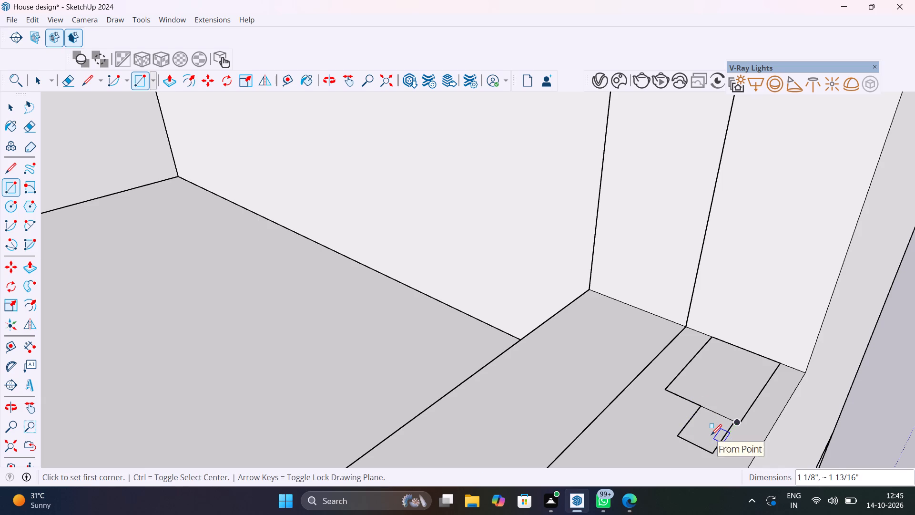
Move the smaller rectangle's three free edges about 9/16" along the larger rectangle's edge, roughly centring it.
key("space")
left_click(696, 415)
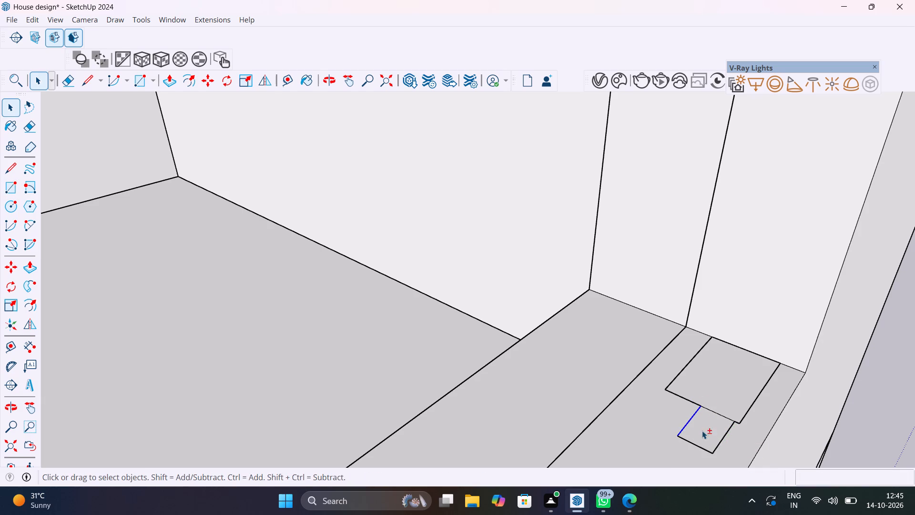
left_click(718, 445, "shift")
left_click(710, 452, "shift")
key("m")
left_click(701, 407)
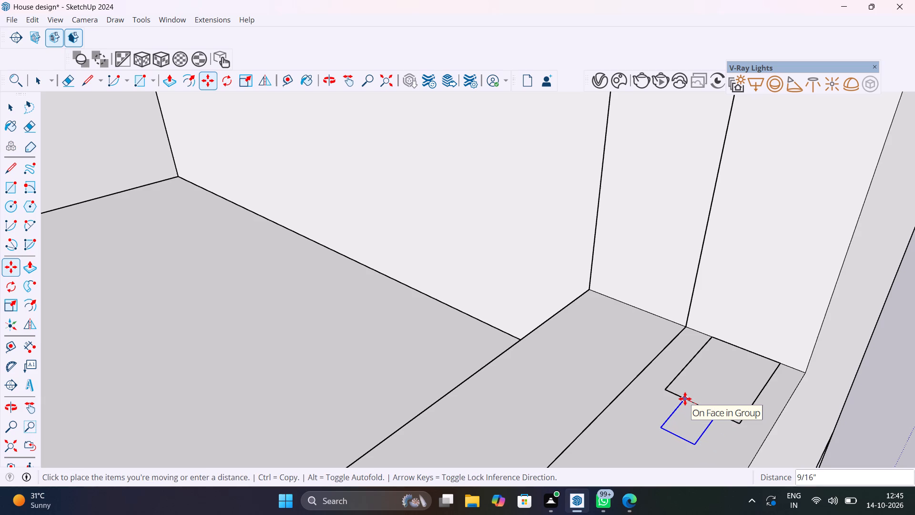
left_click(685, 399)
key("space")
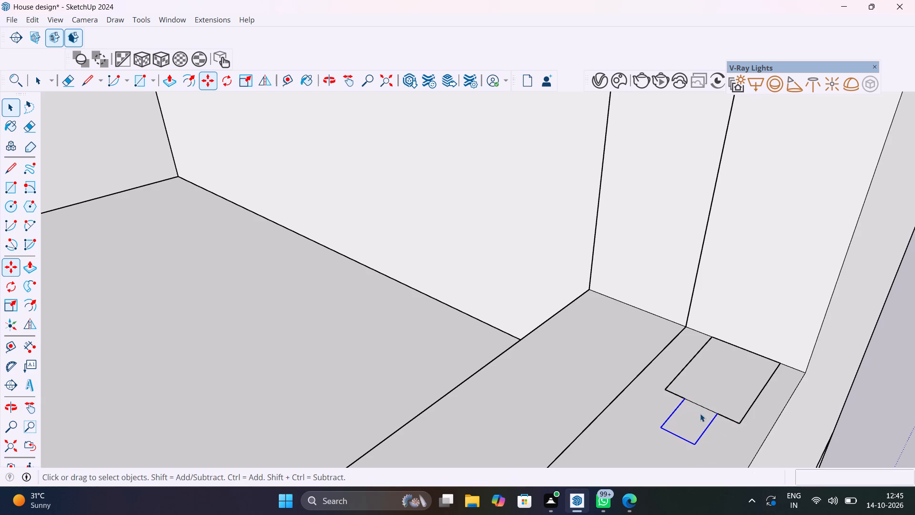
Delete the shared edge between the two rectangles to merge them into one stepped profile.
left_click(702, 407)
key("Delete")
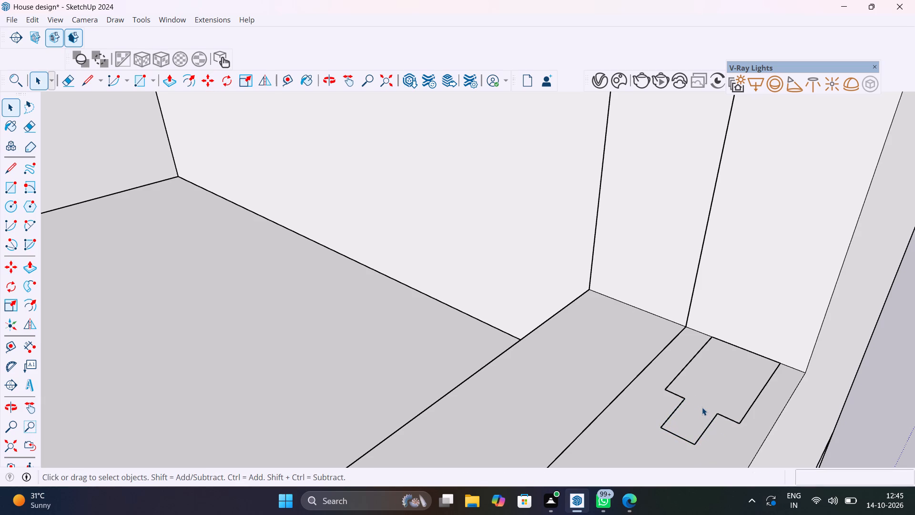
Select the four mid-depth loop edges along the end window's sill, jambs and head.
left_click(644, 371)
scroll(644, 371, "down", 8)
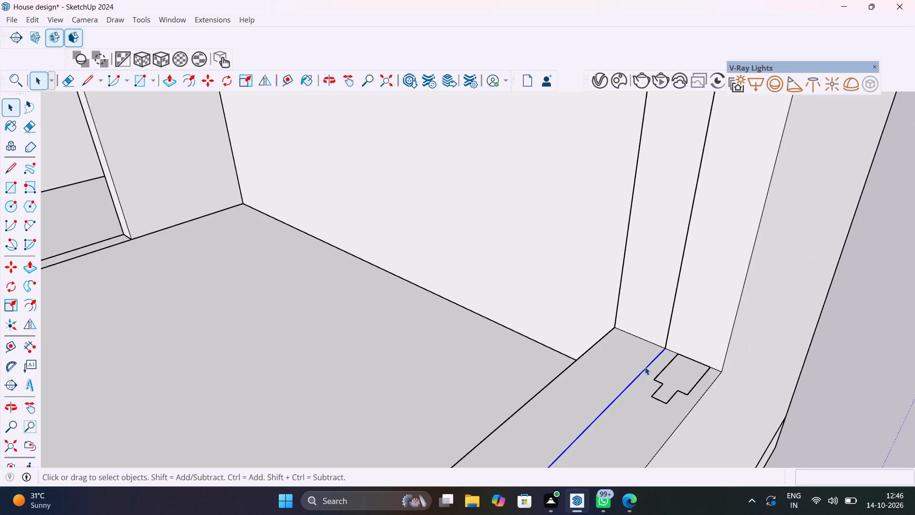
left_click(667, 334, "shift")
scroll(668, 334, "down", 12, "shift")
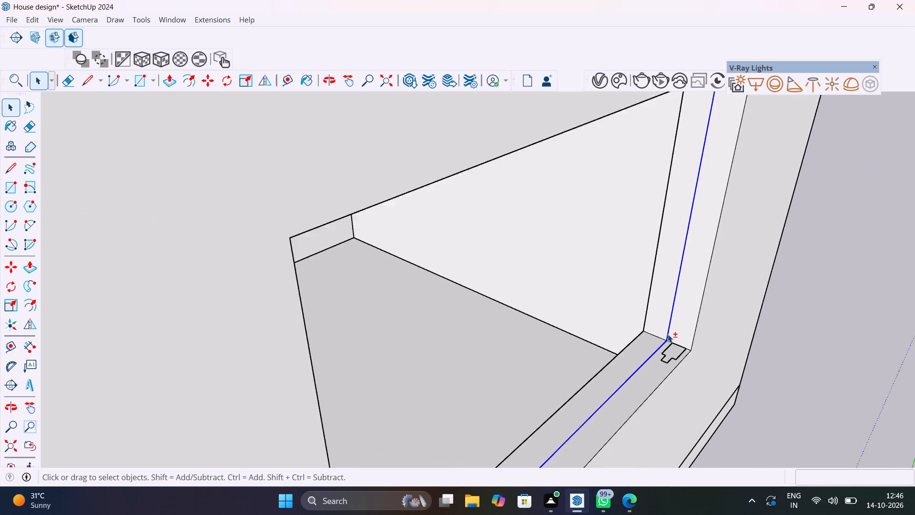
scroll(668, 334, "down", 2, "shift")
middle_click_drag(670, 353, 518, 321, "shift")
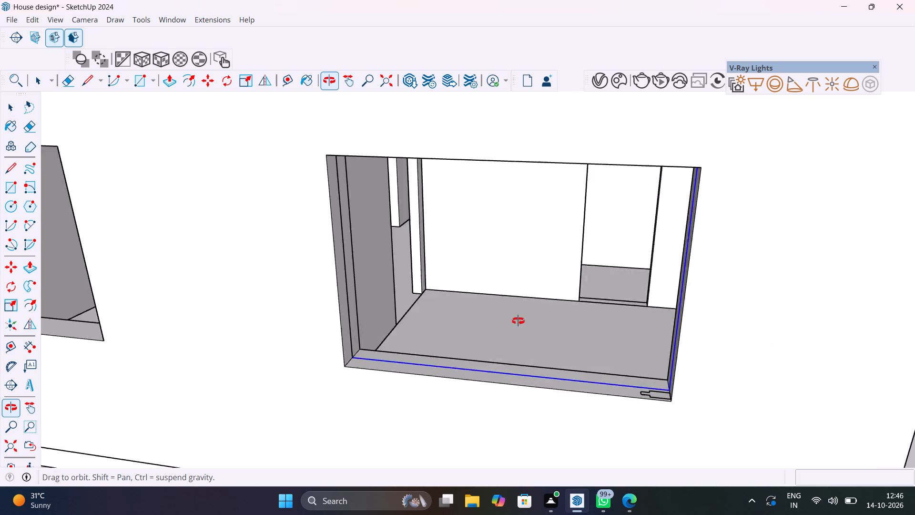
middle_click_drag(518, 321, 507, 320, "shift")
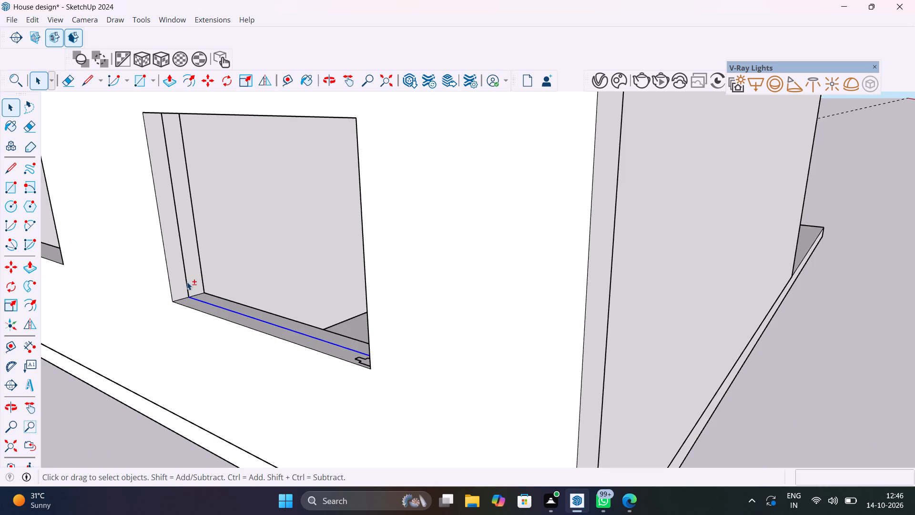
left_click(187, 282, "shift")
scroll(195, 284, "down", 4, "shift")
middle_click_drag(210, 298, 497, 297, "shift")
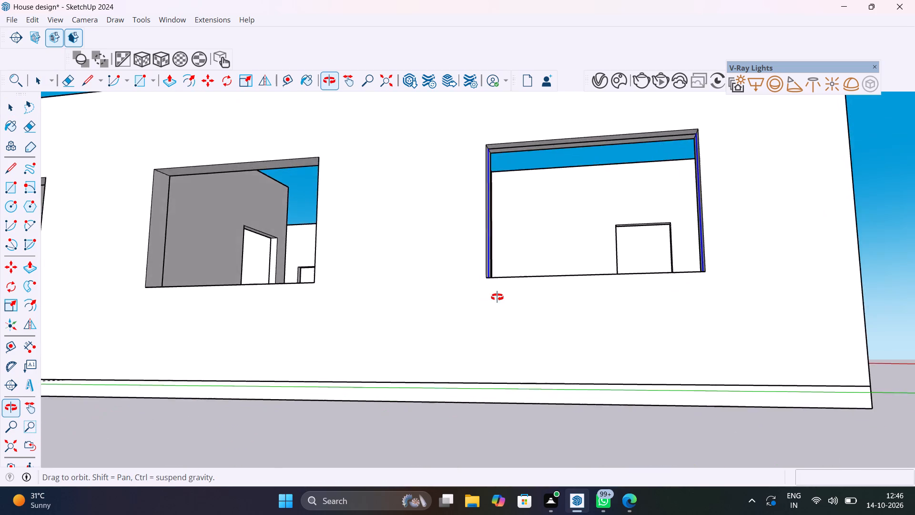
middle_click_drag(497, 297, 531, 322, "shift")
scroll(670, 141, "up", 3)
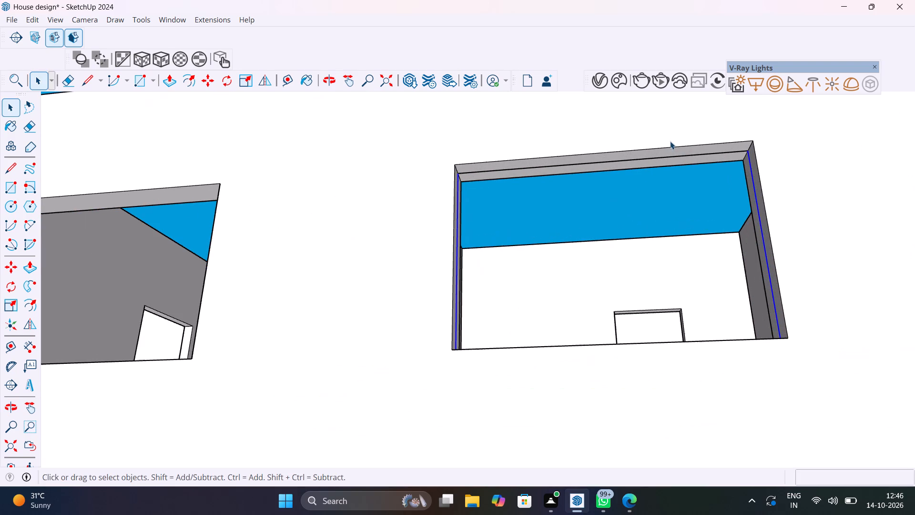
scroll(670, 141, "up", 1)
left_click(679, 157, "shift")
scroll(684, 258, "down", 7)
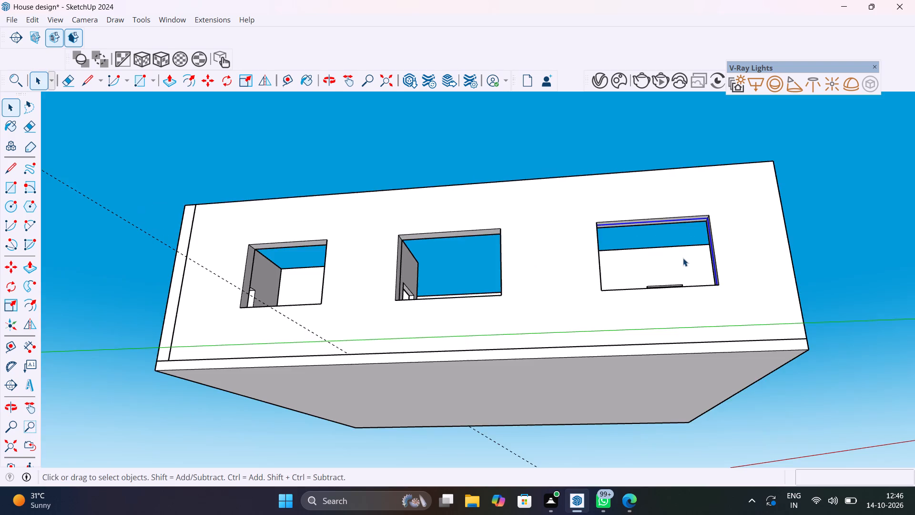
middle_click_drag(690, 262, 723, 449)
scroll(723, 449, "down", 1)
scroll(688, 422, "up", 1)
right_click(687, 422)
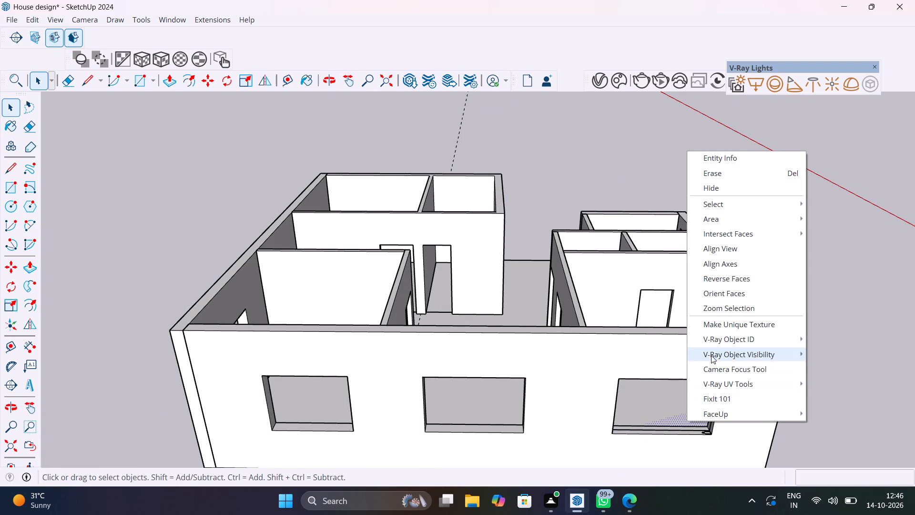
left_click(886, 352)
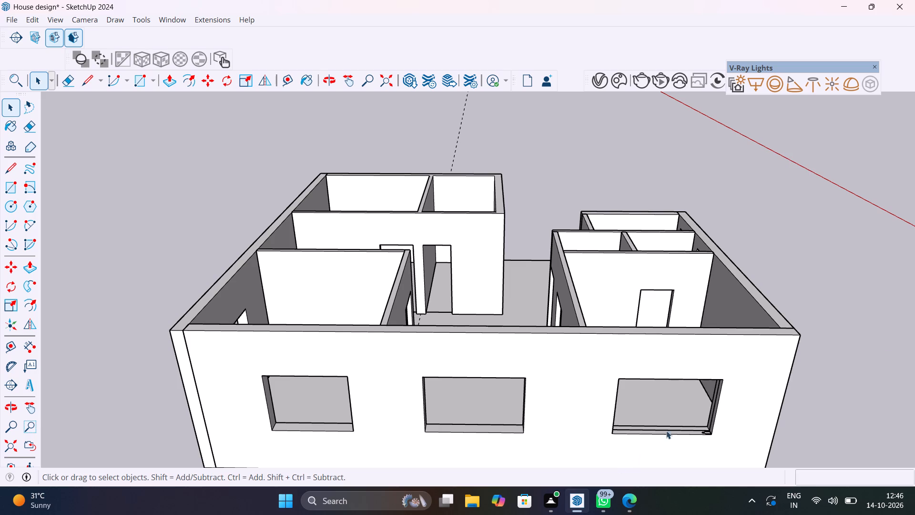
Select the four mid-depth loop edges along the end window's sill, jambs and head and weld them into one path.
scroll(669, 429, "up", 15)
left_click(693, 435, "shift")
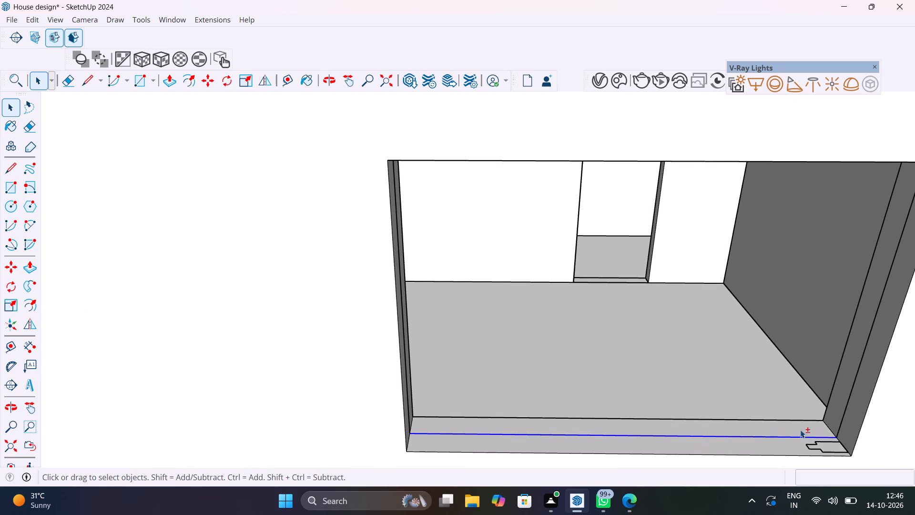
left_click(850, 403, "shift")
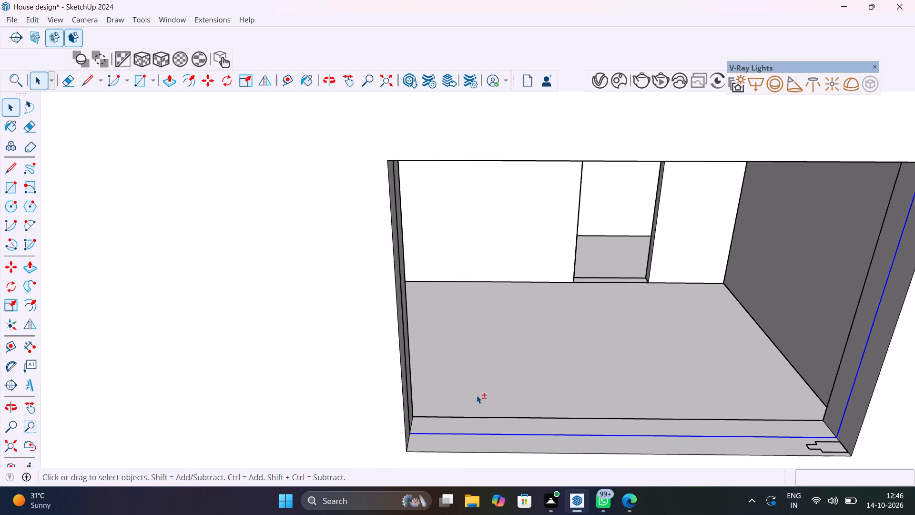
left_click(408, 412, "shift")
scroll(416, 391, "up", 1)
middle_click_drag(416, 391, 404, 391)
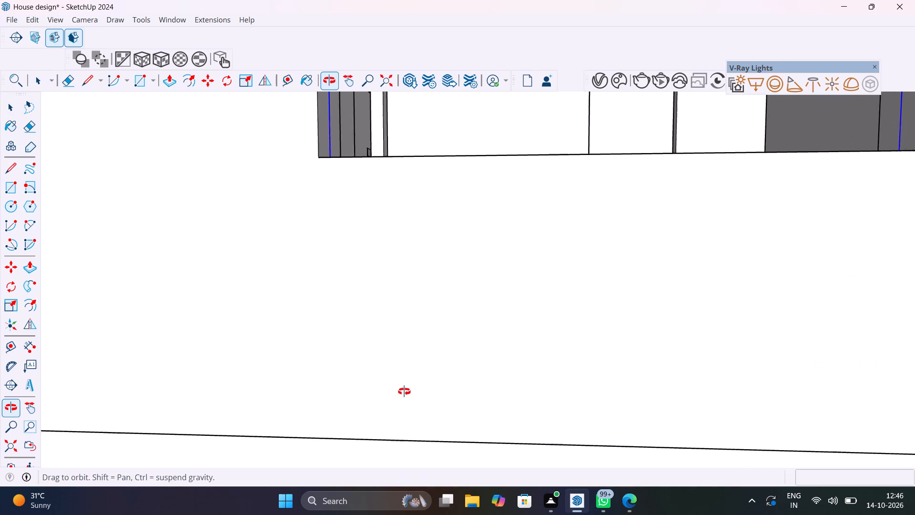
middle_click_drag(404, 391, 422, 514)
middle_click_drag(503, 285, 502, 380, "shift")
scroll(504, 286, "down", 1, "shift")
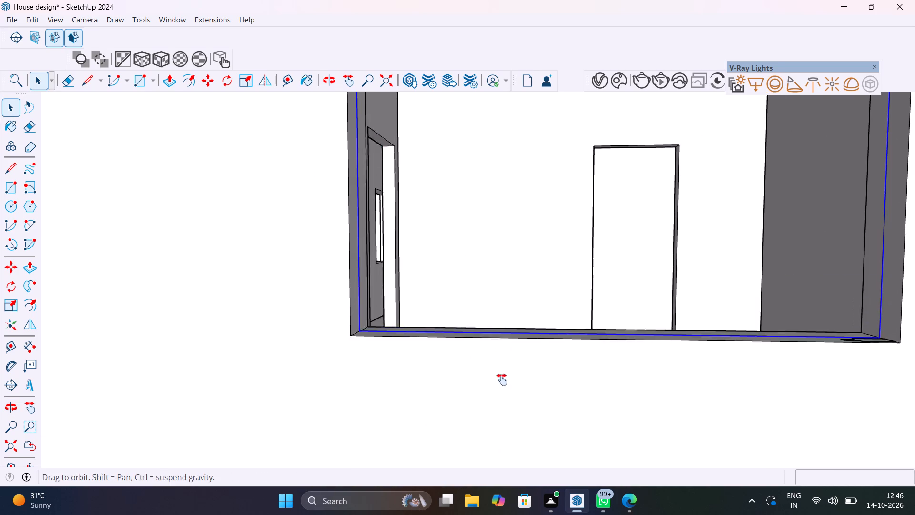
middle_click_drag(502, 380, 498, 455, "shift")
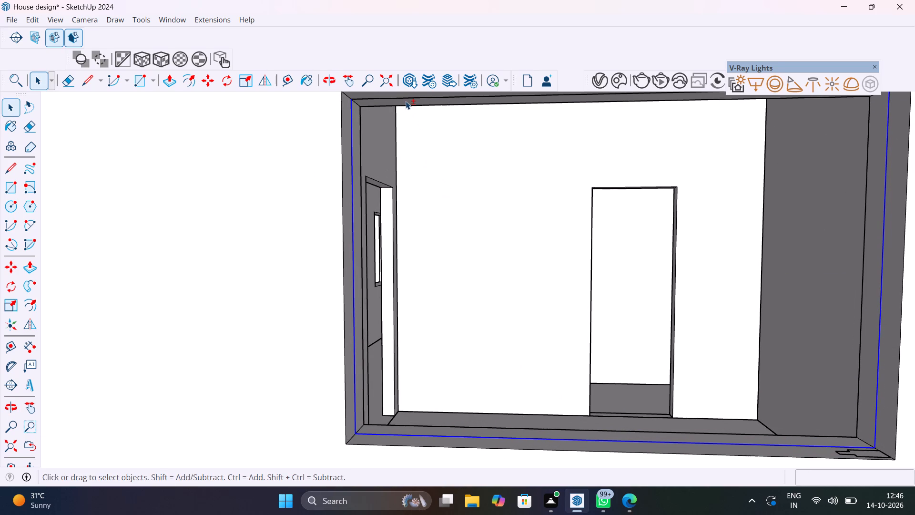
left_click(408, 99, "shift")
right_click(408, 99, "shift")
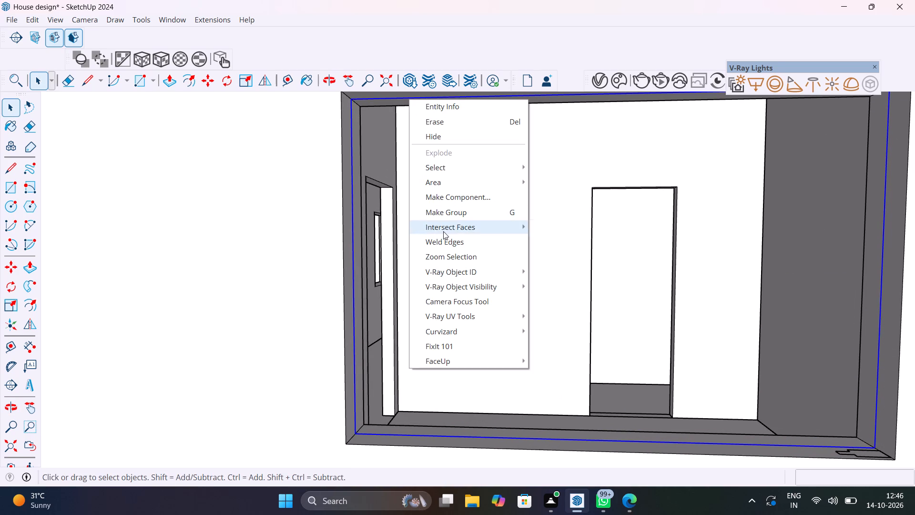
left_click(452, 246, "shift")
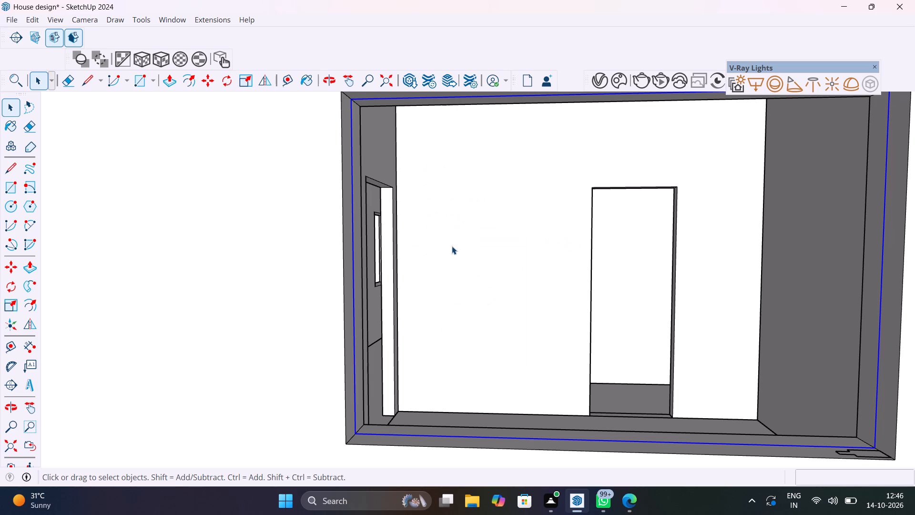
Extrude the stepped profile on the sill around the end window's welded mid-depth path with Follow Me.
scroll(494, 381, "down", 6)
middle_click_drag(494, 381, 546, 456)
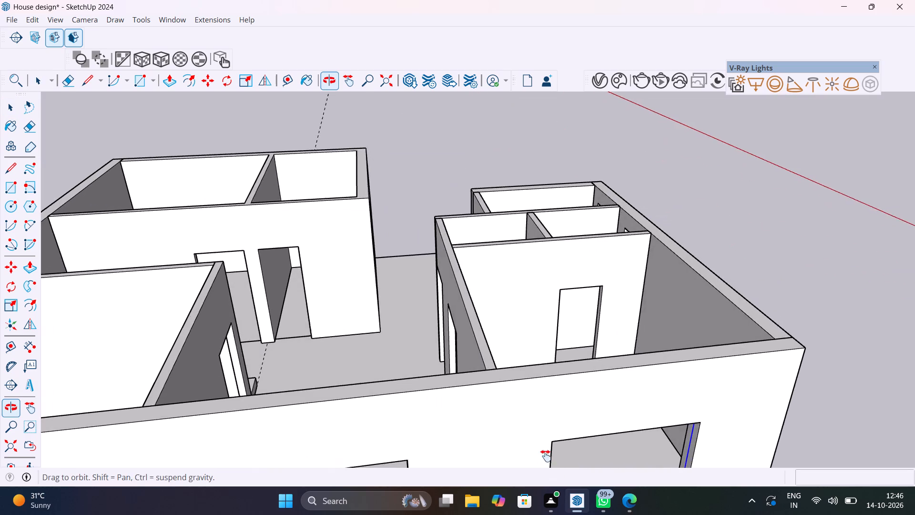
middle_click_drag(546, 456, 513, 377)
scroll(606, 367, "up", 12)
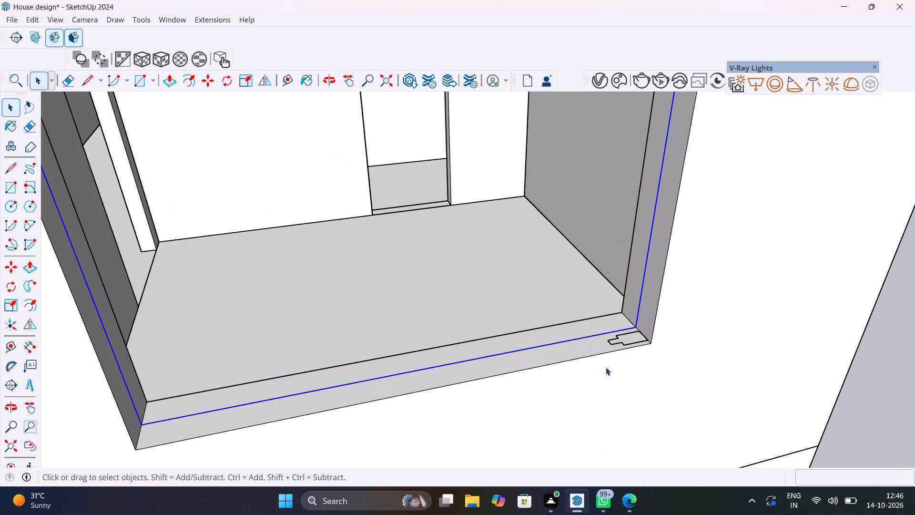
middle_click_drag(606, 367, 695, 443)
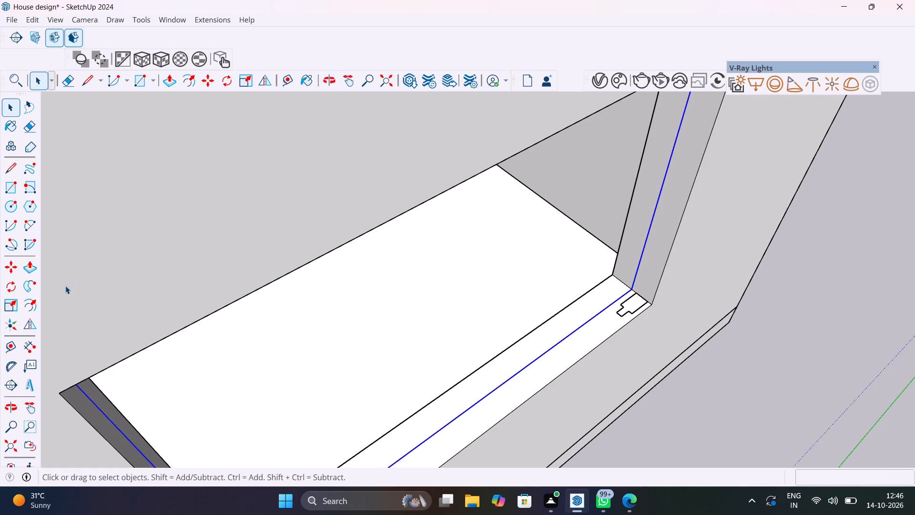
left_click(26, 285)
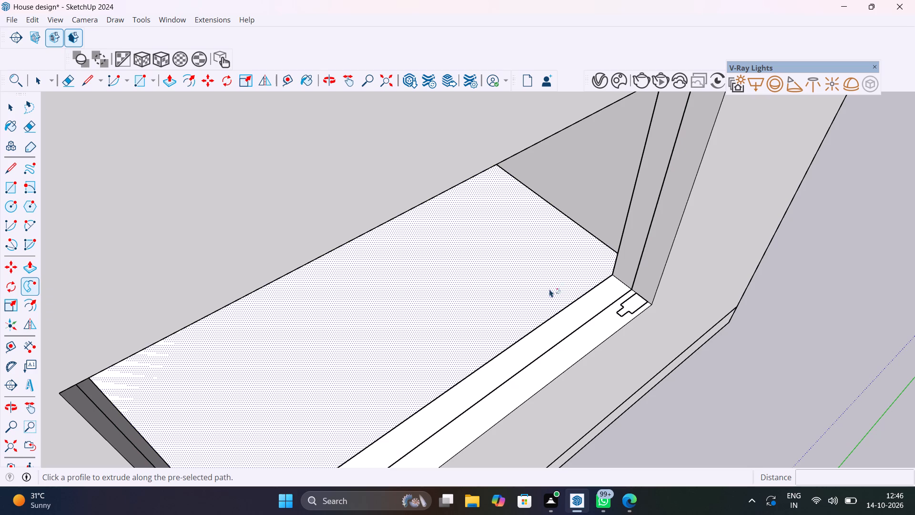
left_click(631, 306)
scroll(630, 306, "down", 7)
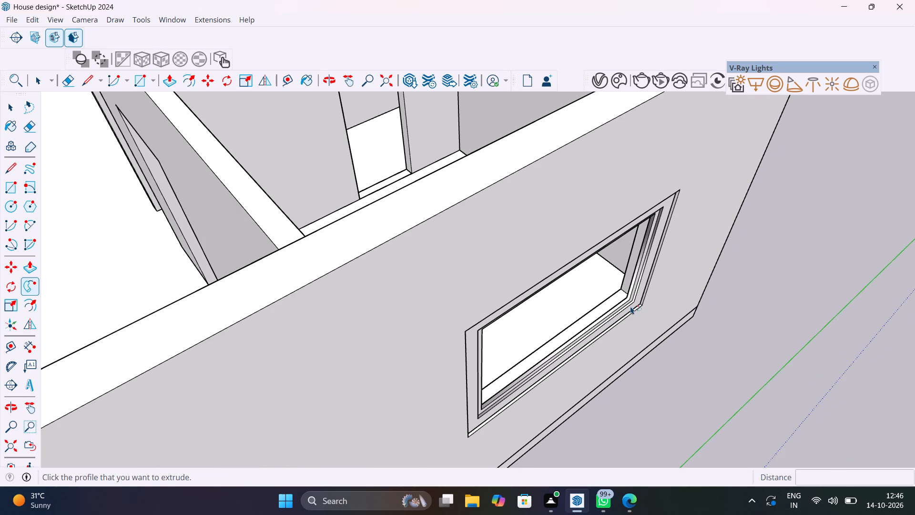
right_click(599, 363)
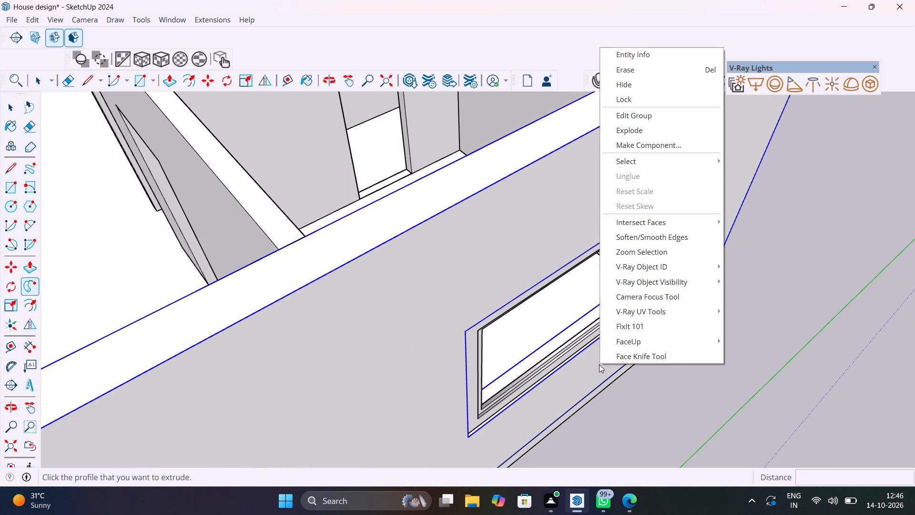
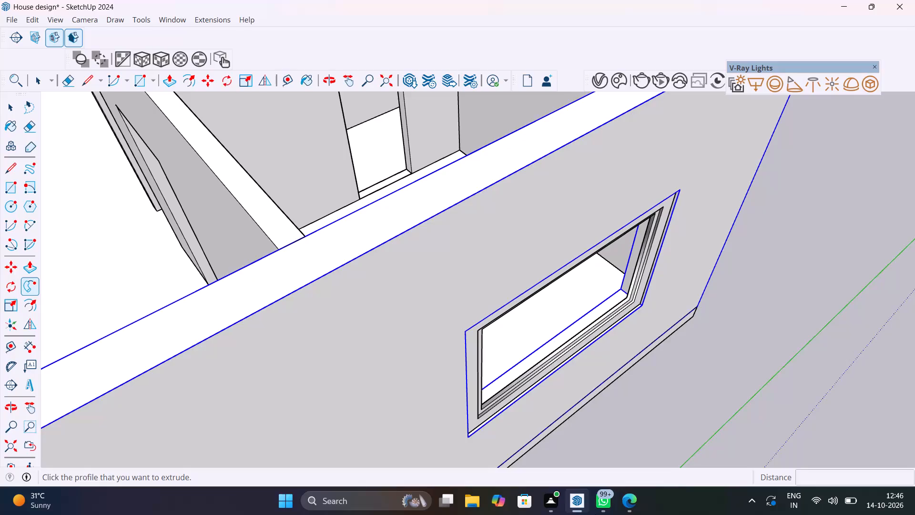
Group all the connected faces and edges of the window frame in the wall opening.
key("space")
left_click(796, 315)
scroll(652, 305, "up", 10)
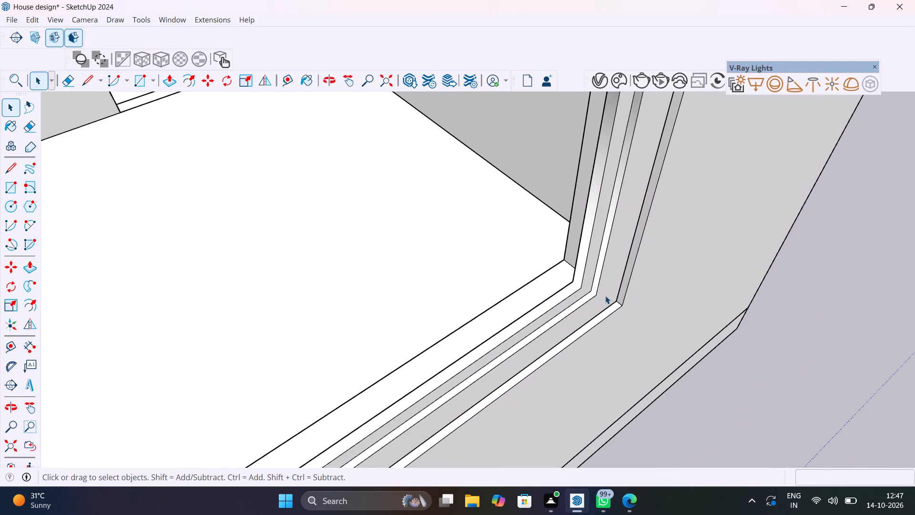
triple_click(605, 296)
left_click(605, 295)
right_click(605, 295)
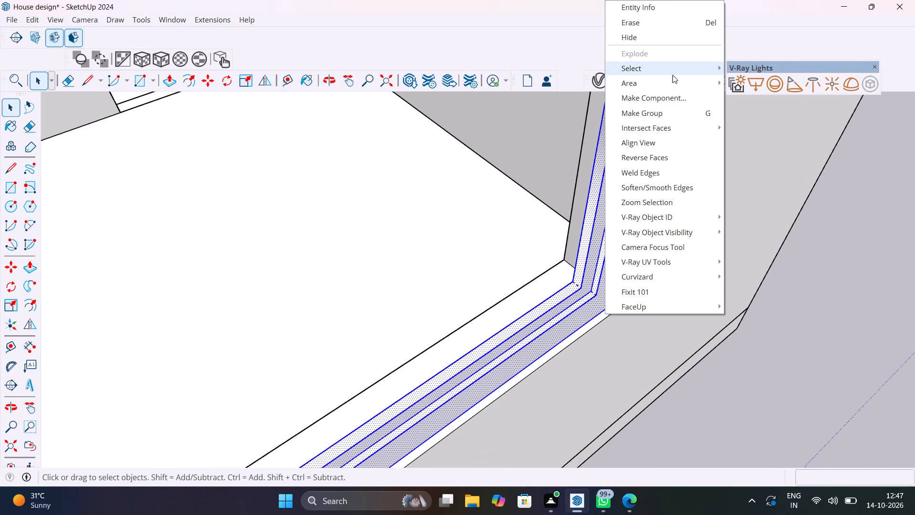
left_click(677, 113)
left_click(834, 264)
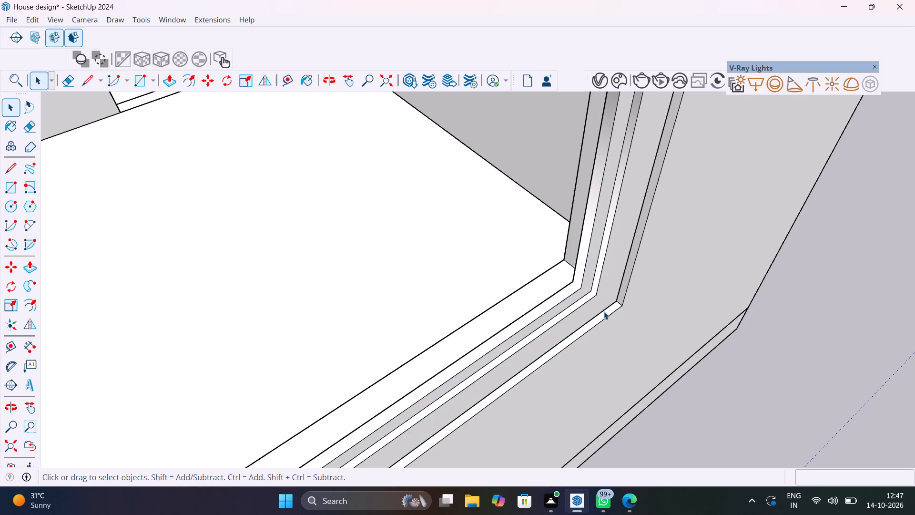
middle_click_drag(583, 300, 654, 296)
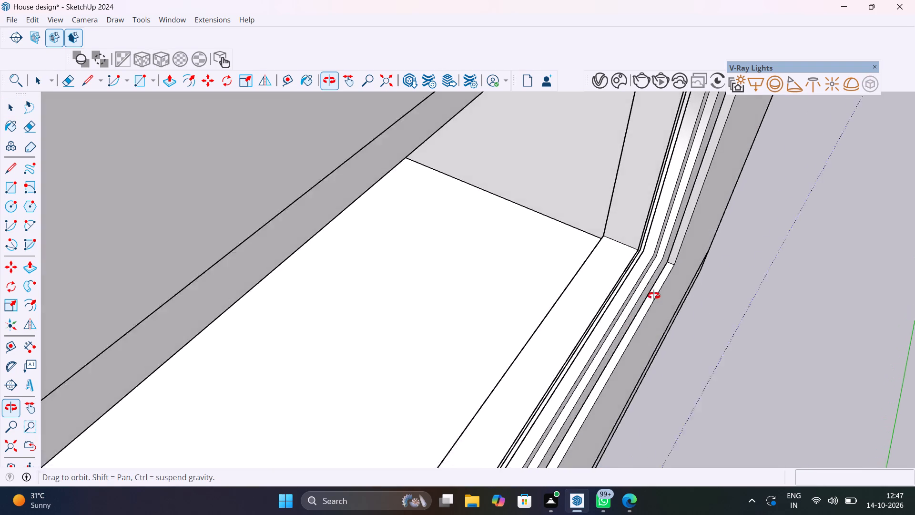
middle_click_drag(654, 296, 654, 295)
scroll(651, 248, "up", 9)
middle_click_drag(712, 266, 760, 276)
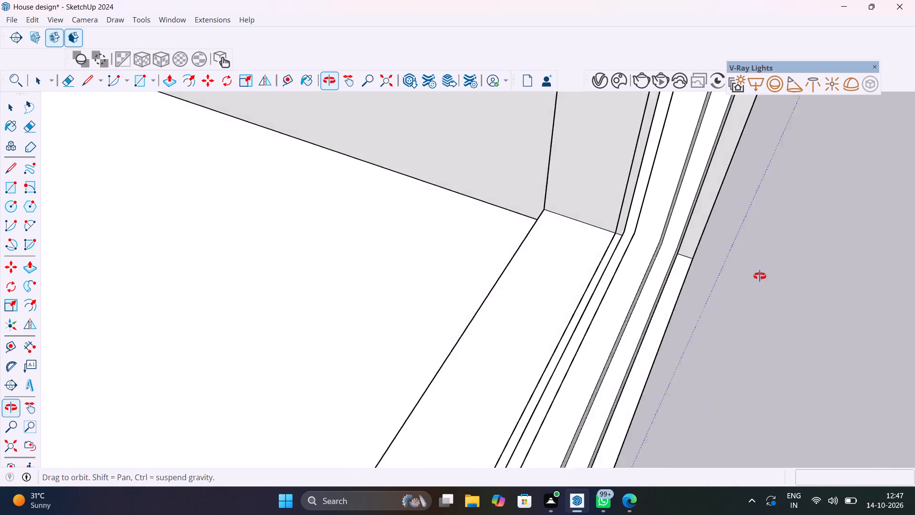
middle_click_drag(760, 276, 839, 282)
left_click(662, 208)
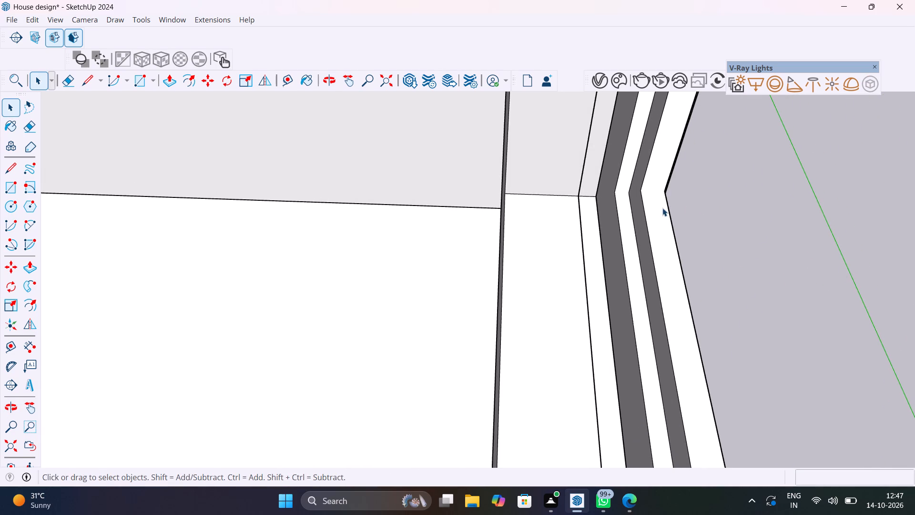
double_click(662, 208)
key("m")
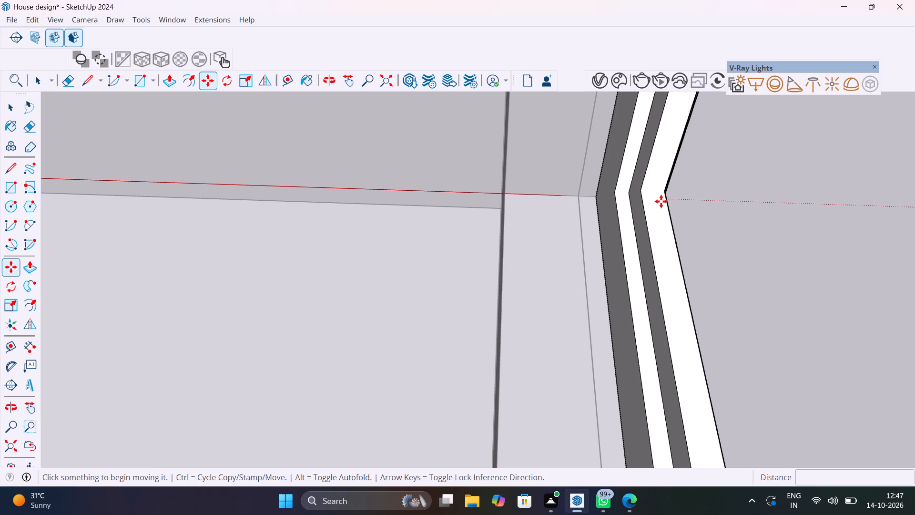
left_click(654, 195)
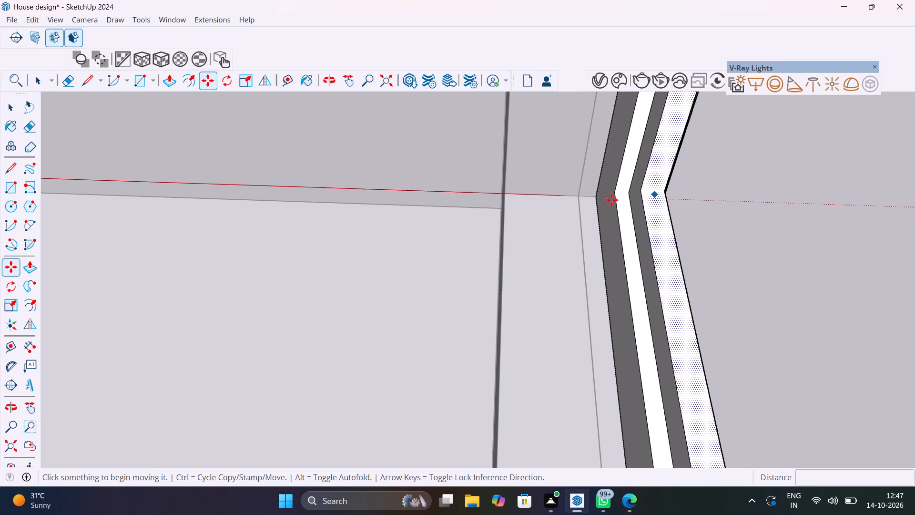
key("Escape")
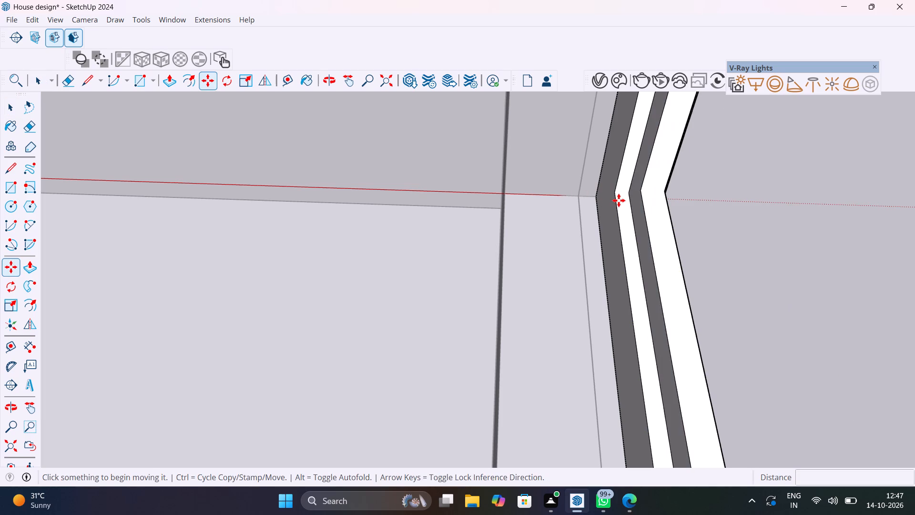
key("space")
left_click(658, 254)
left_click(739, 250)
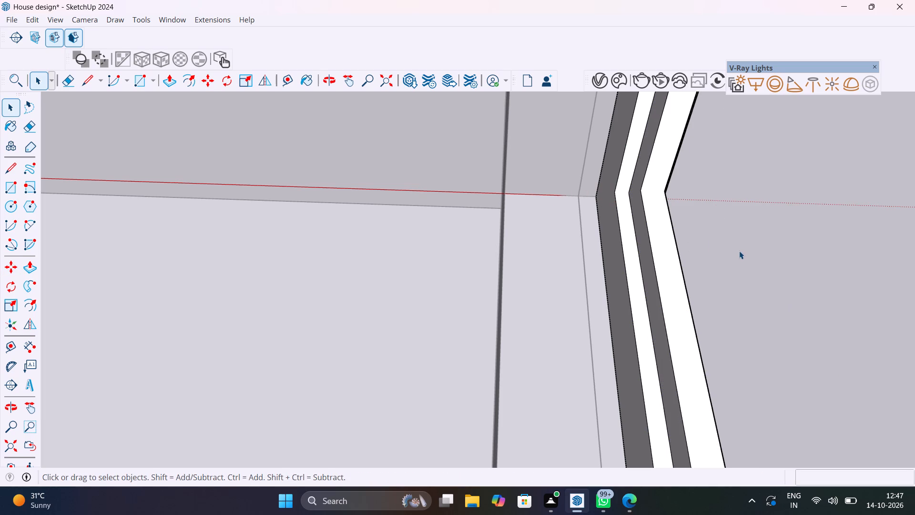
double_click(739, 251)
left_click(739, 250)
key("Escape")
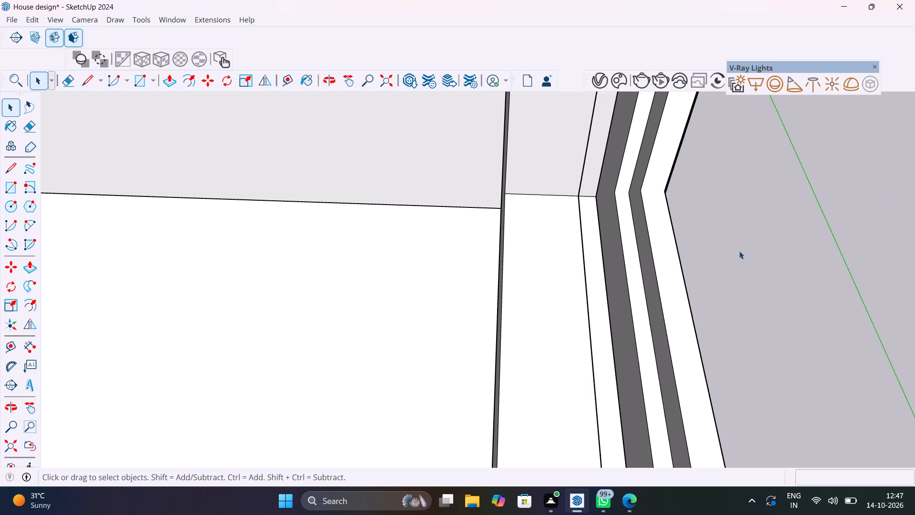
Move the window frame group about 2 7/16" along the red axis, deeper into the wall opening.
left_click(661, 270)
key("m")
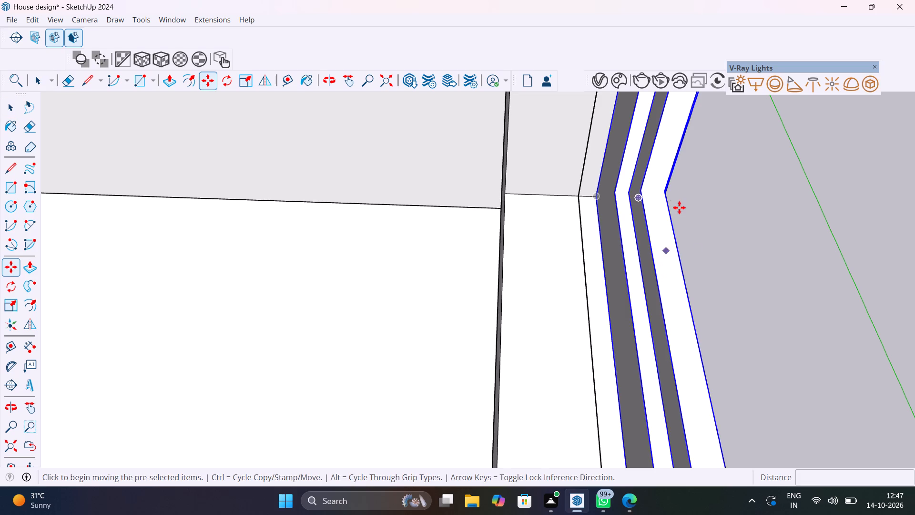
left_click(657, 194)
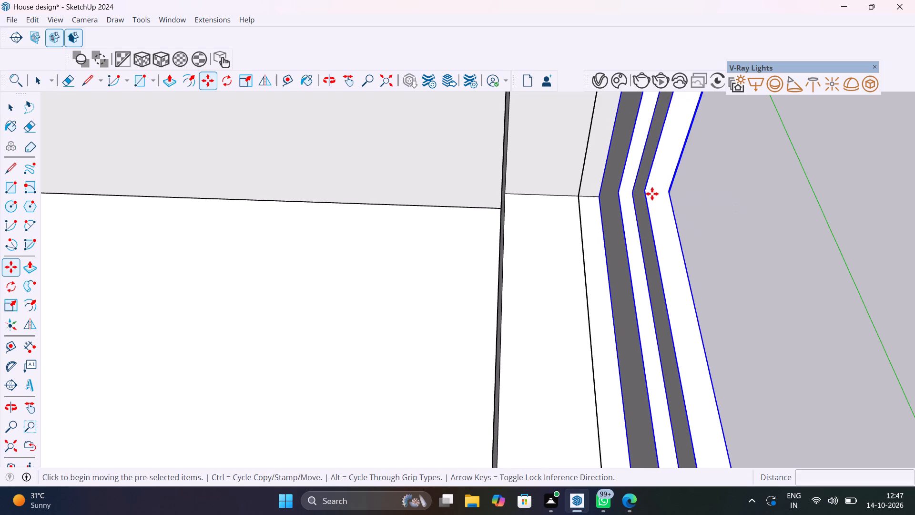
middle_click_drag(614, 196, 581, 187)
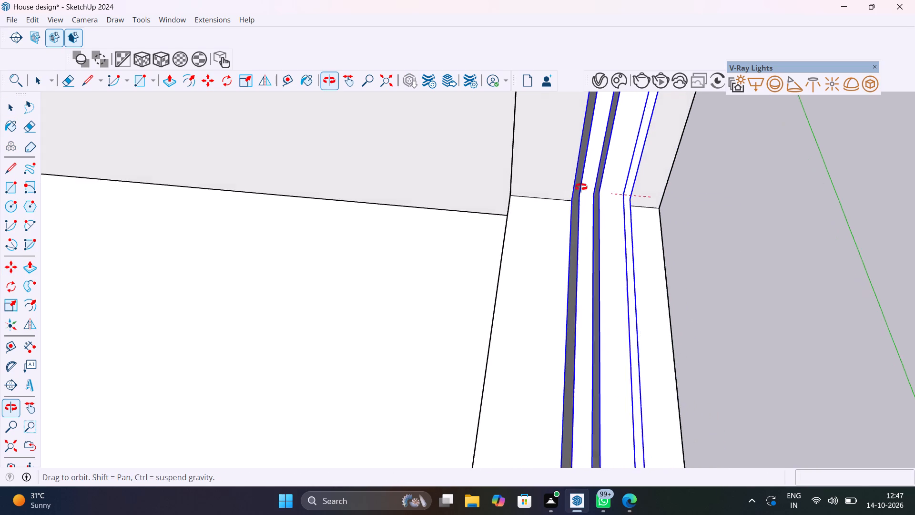
middle_click_drag(581, 187, 468, 170)
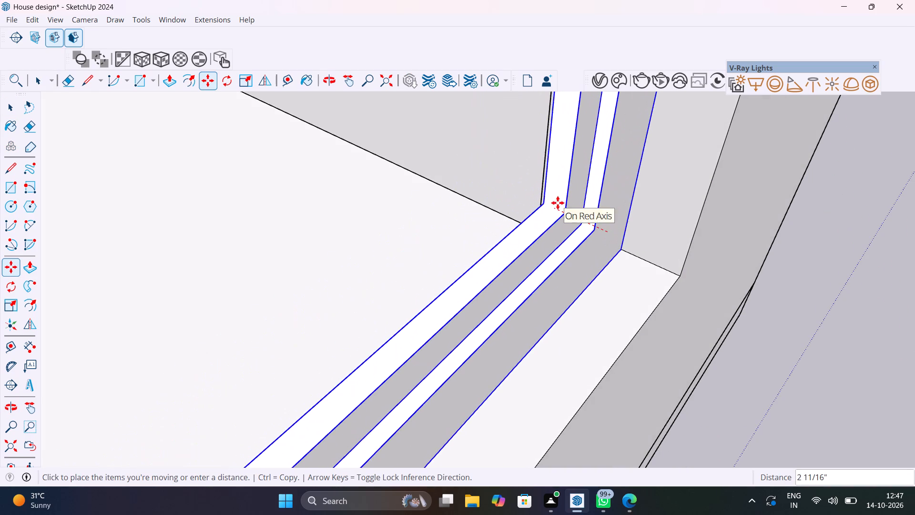
left_click(561, 205)
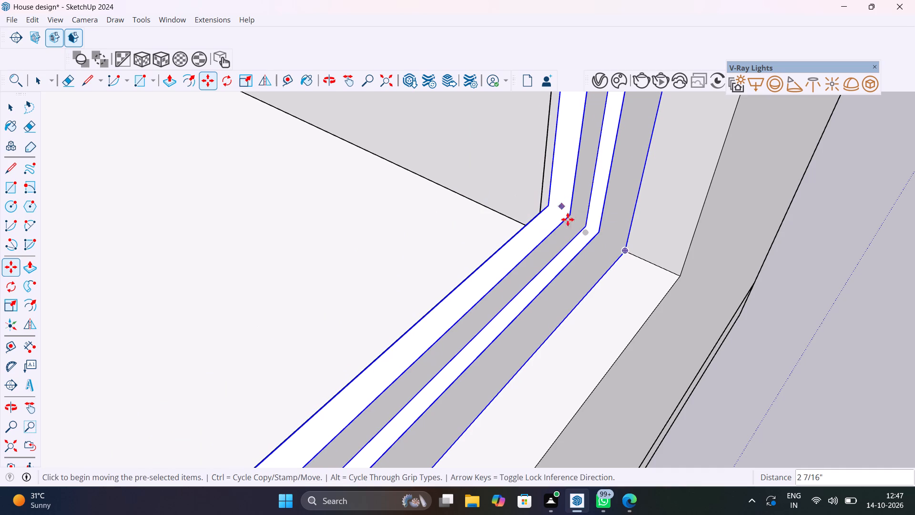
scroll(576, 227, "down", 20)
scroll(576, 227, "down", 1)
key("space")
left_click(633, 295)
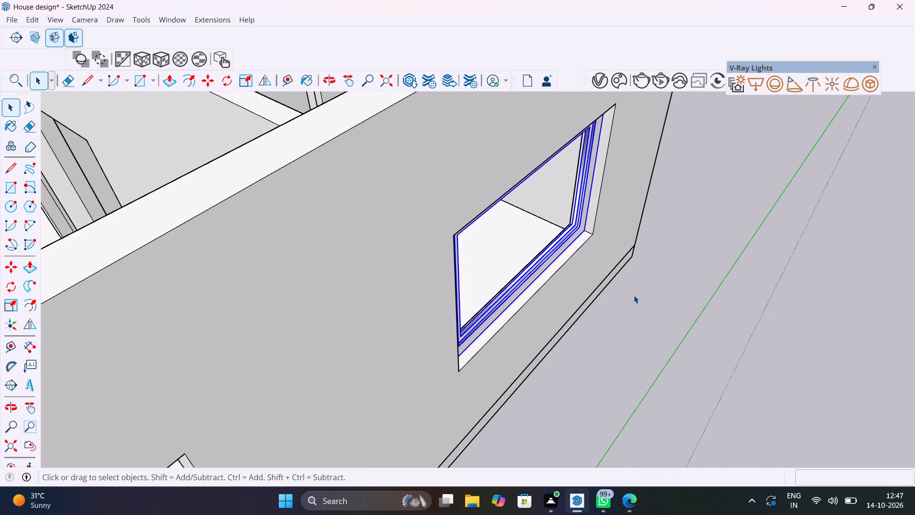
Draw a rectangle of about 5' by 3' between opposite inner corners of the window frame as the glass pane.
scroll(634, 295, "down", 1)
middle_click_drag(633, 294, 454, 184)
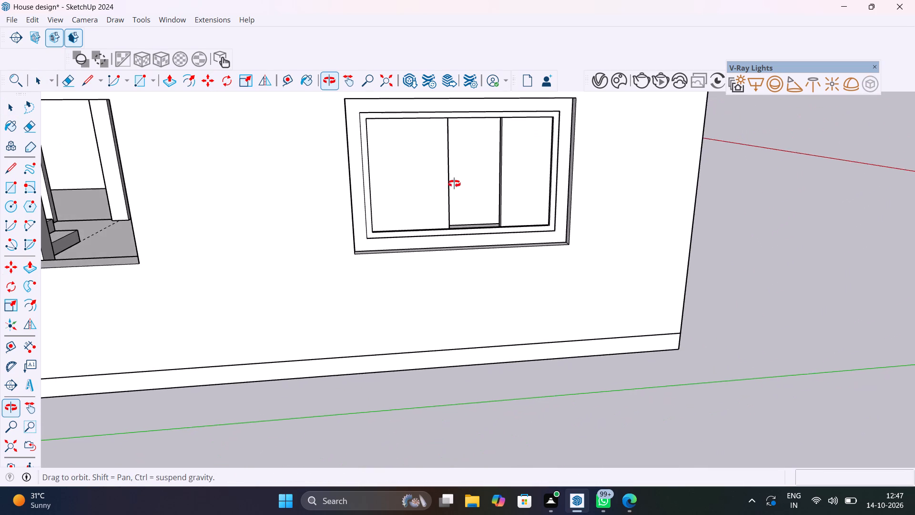
middle_click_drag(454, 184, 496, 169)
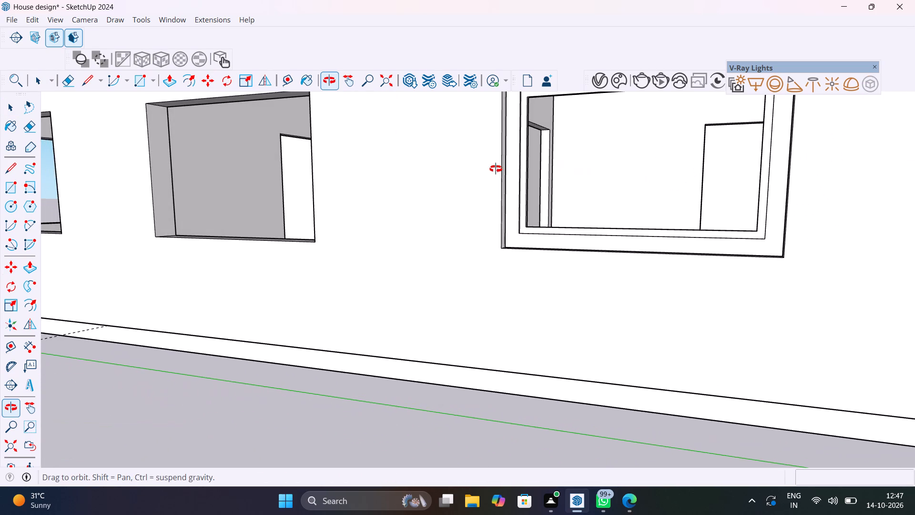
middle_click_drag(496, 169, 474, 221)
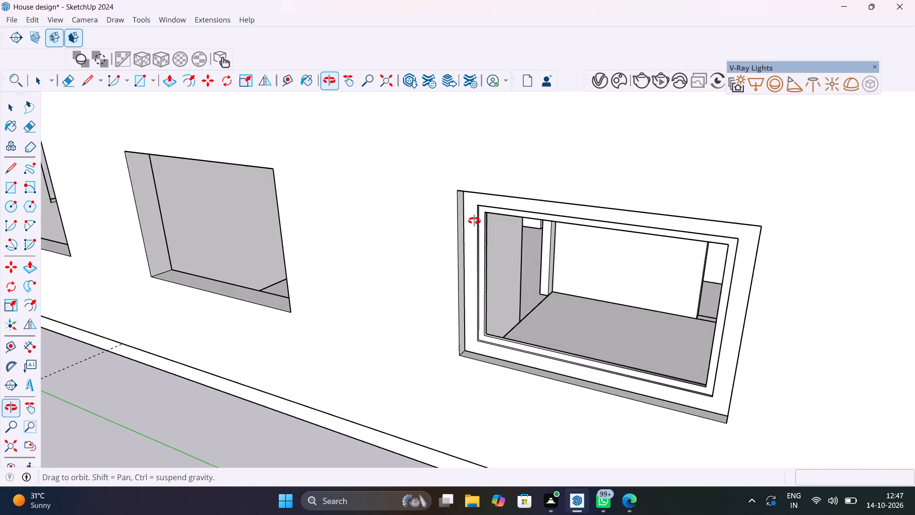
middle_click_drag(474, 221, 385, 226)
scroll(389, 230, "up", 10)
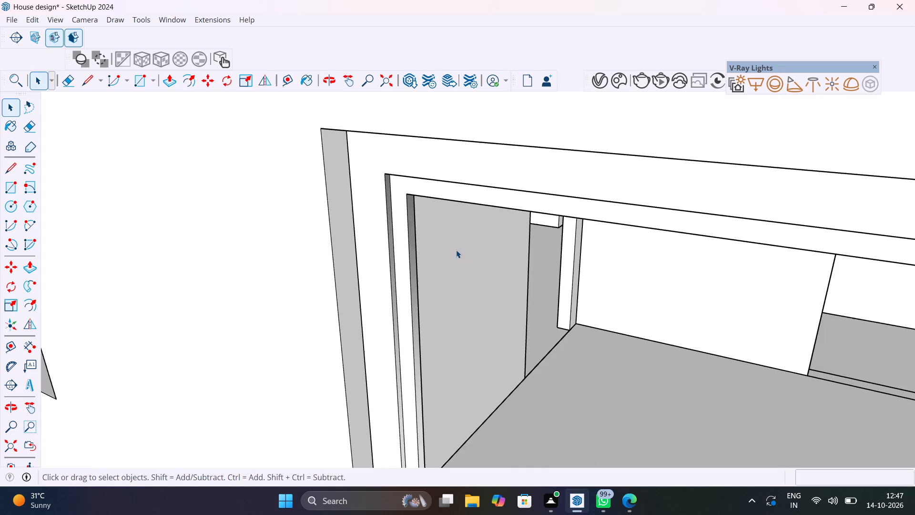
middle_click_drag(456, 248, 493, 276)
scroll(492, 276, "up", 1)
scroll(493, 276, "down", 8)
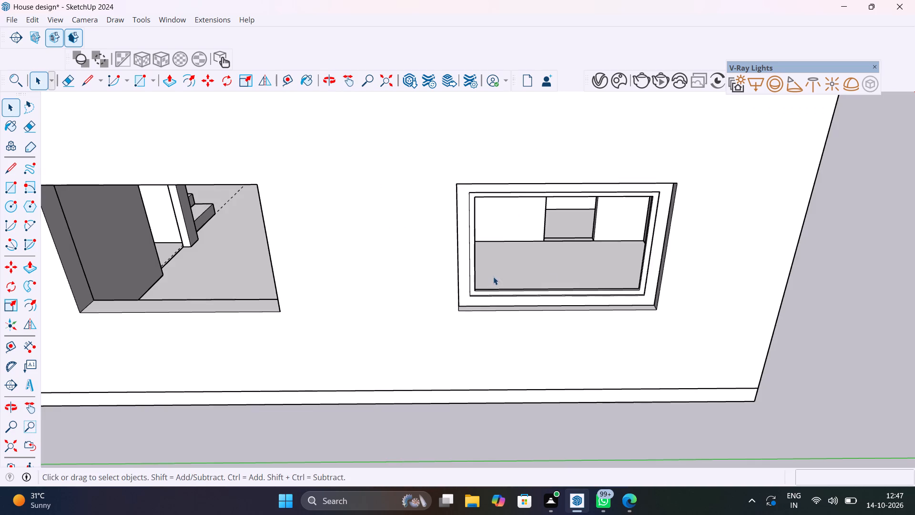
scroll(470, 203, "up", 11)
middle_click_drag(501, 202, 441, 185)
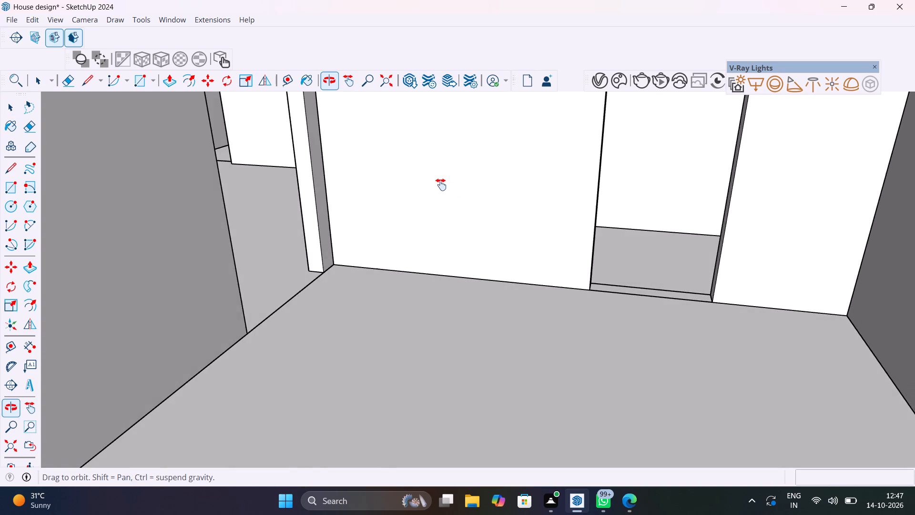
middle_click_drag(441, 185, 456, 184)
scroll(455, 190, "down", 6)
scroll(271, 114, "up", 2)
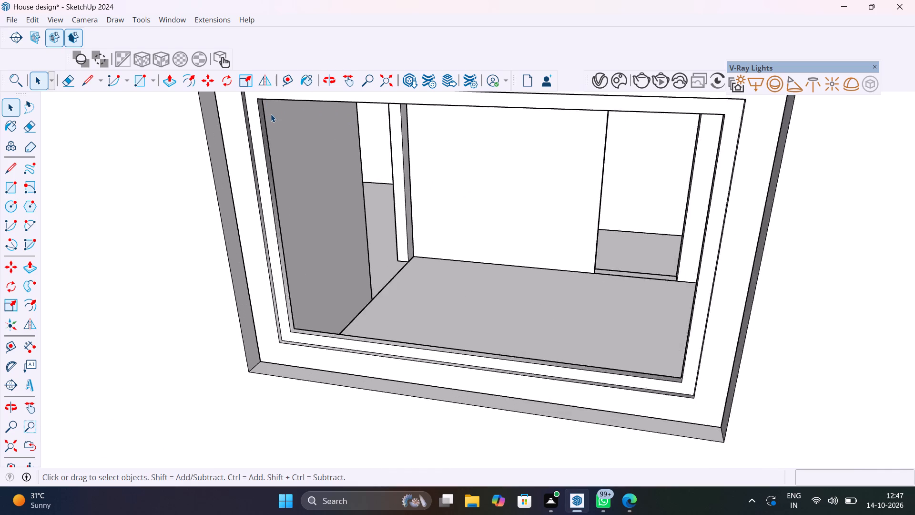
scroll(271, 114, "up", 7)
middle_click_drag(270, 116, 288, 118, "shift")
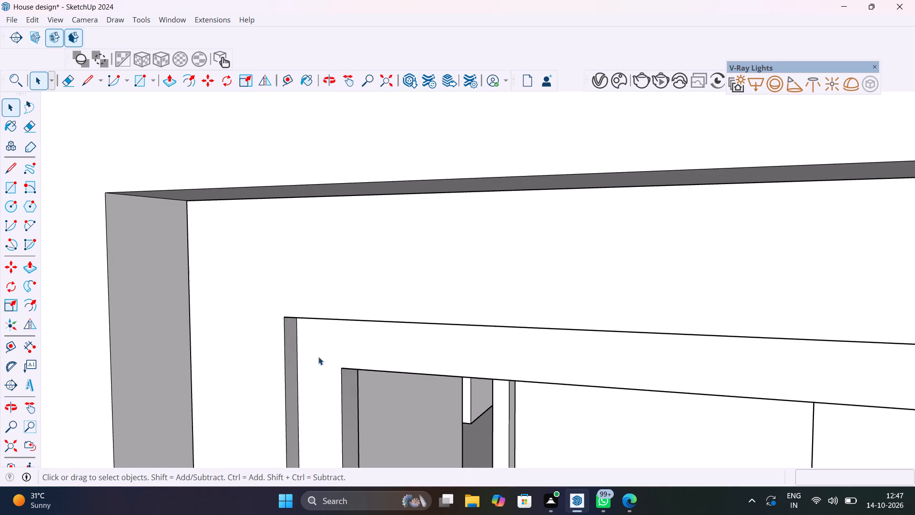
scroll(338, 361, "up", 6)
middle_click_drag(368, 381, 322, 227, "shift")
scroll(322, 228, "up", 5)
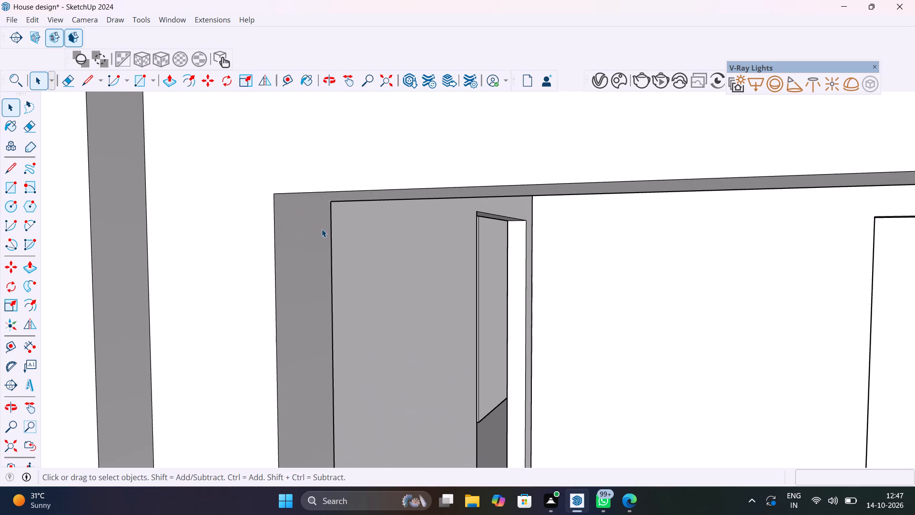
key("r")
left_click_drag(307, 205, 314, 237)
scroll(337, 302, "down", 17)
scroll(394, 370, "down", 2)
middle_click_drag(440, 406, 443, 408)
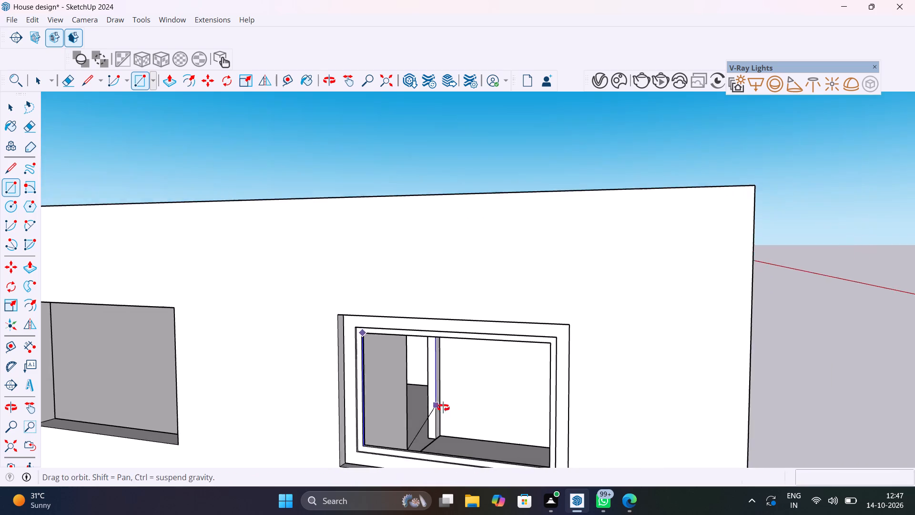
middle_click_drag(443, 408, 301, 307)
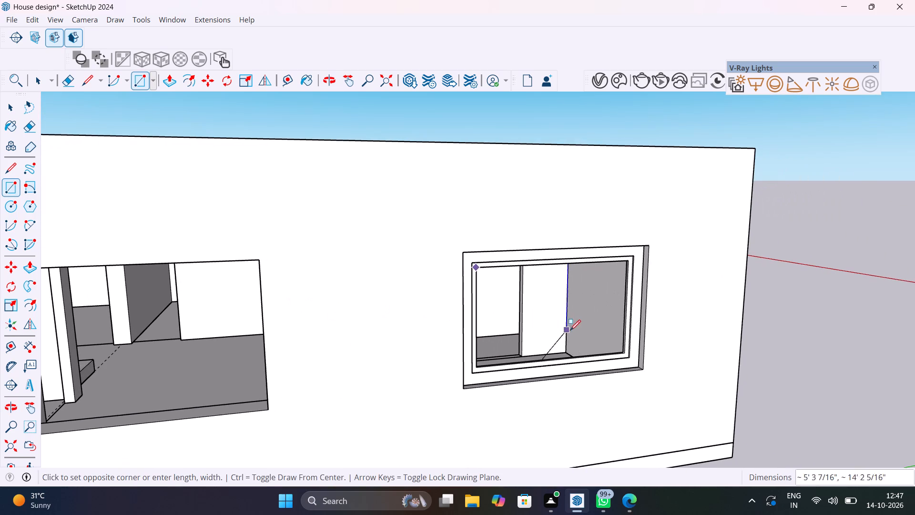
scroll(610, 350, "up", 17)
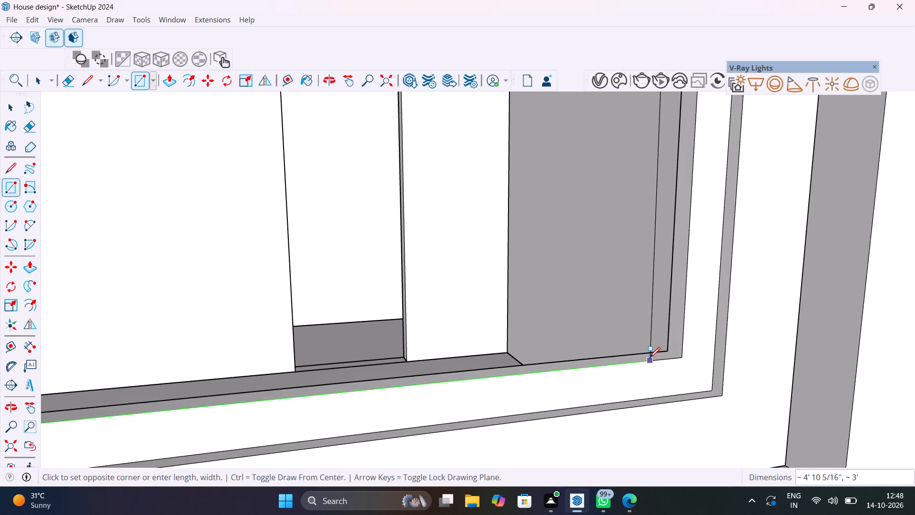
middle_click_drag(652, 360, 678, 431)
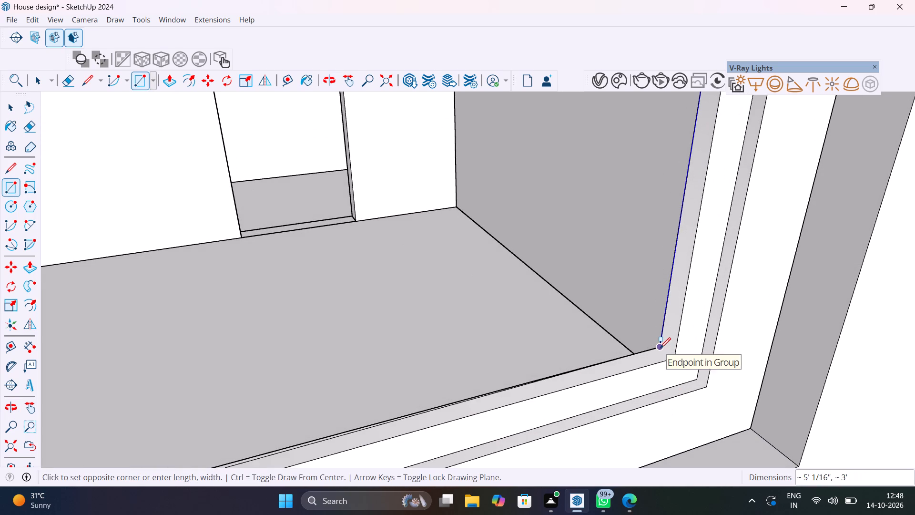
scroll(660, 348, "up", 6)
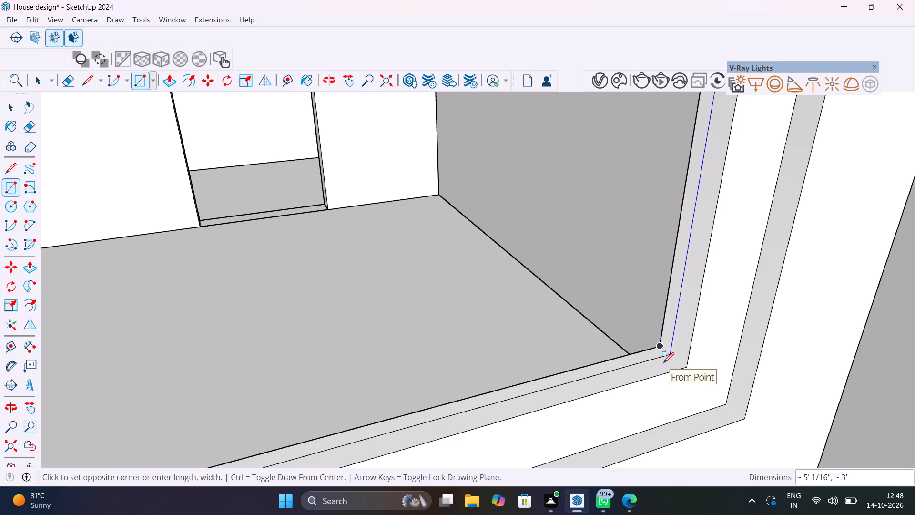
left_click(663, 363)
key("space")
Paint the pane face inside the window frame with Translucent Glass Gray from the Glass and Mirrors materials.
left_click(609, 307)
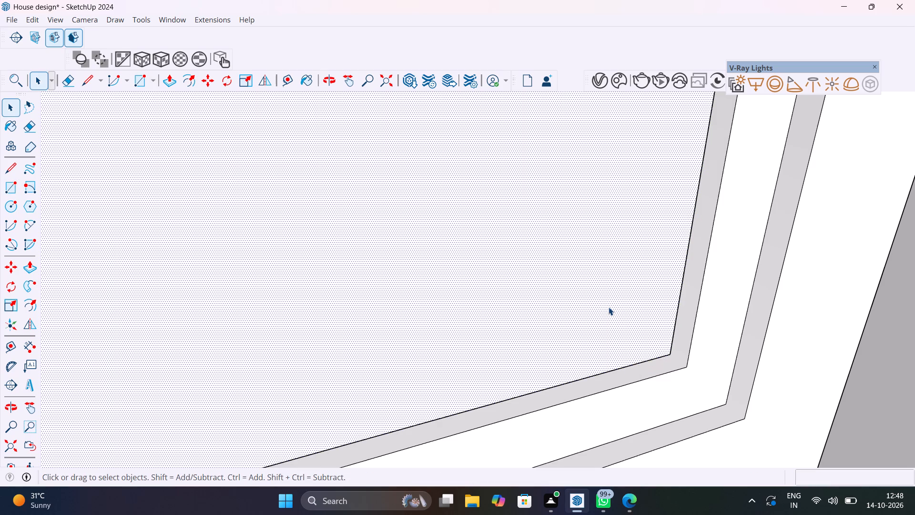
key("b")
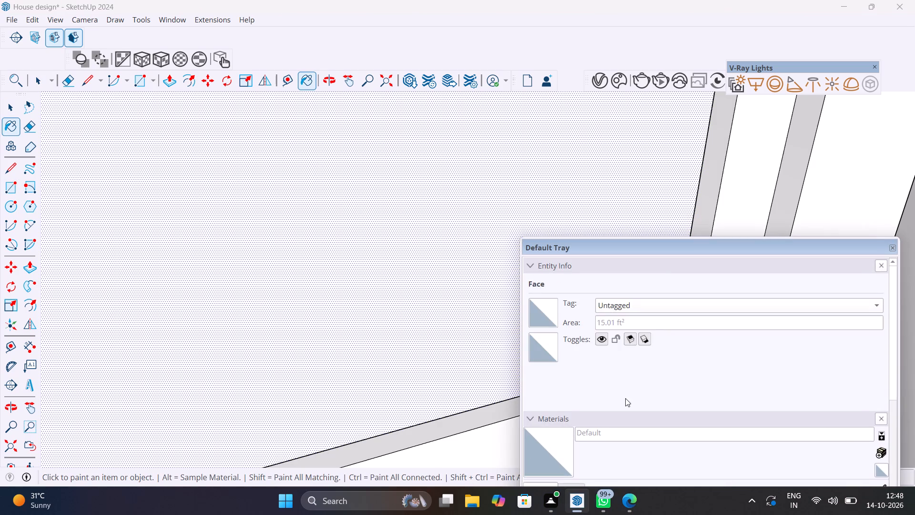
scroll(630, 409, "down", 3)
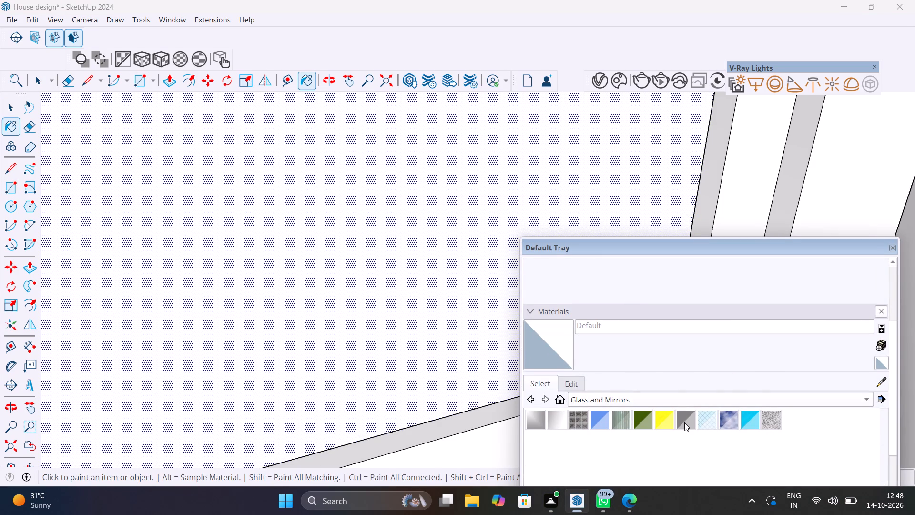
left_click(684, 422)
left_click(500, 306)
scroll(504, 309, "down", 7)
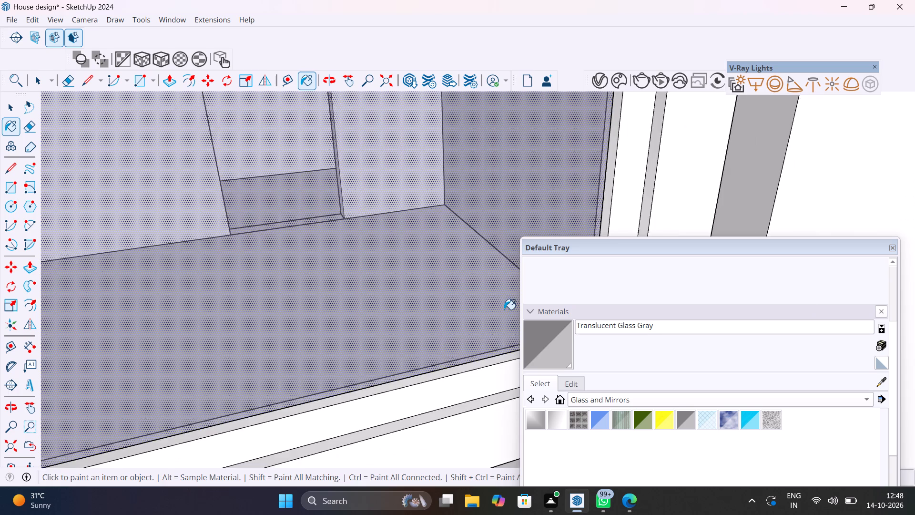
Group the gray glass pane and its edges together with the window frame.
scroll(504, 309, "down", 8)
key("space")
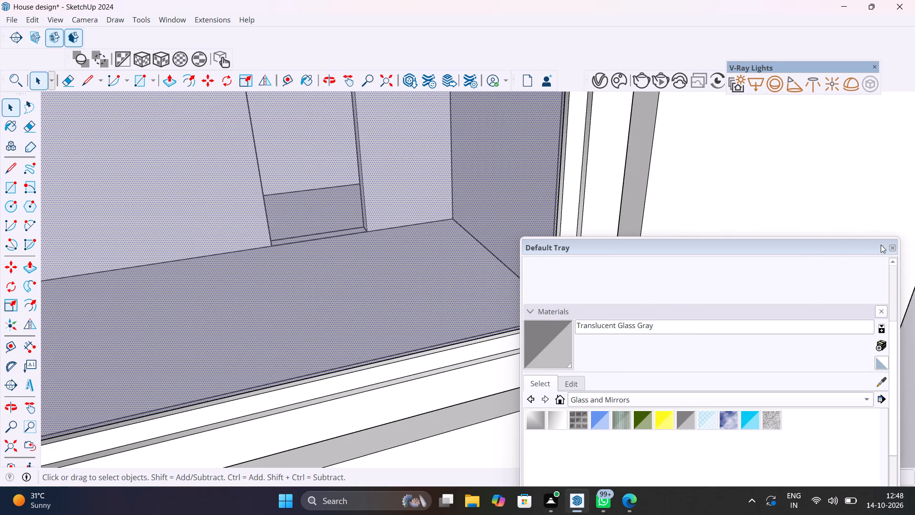
left_click(892, 249)
scroll(613, 278, "down", 15)
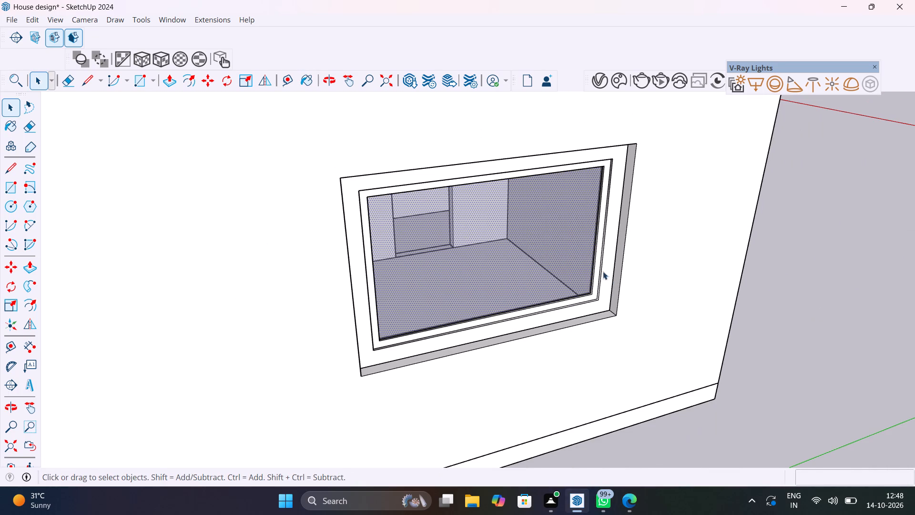
left_click(579, 263)
double_click(579, 263)
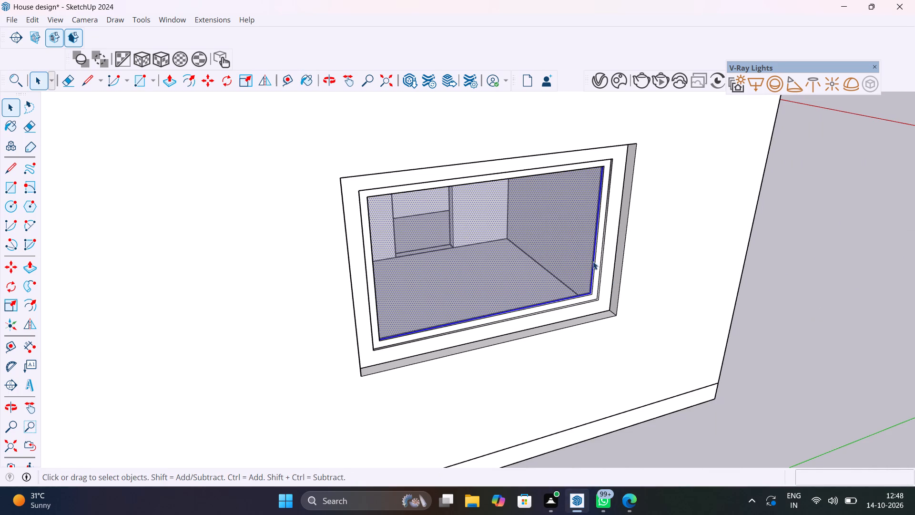
left_click(612, 262, "shift")
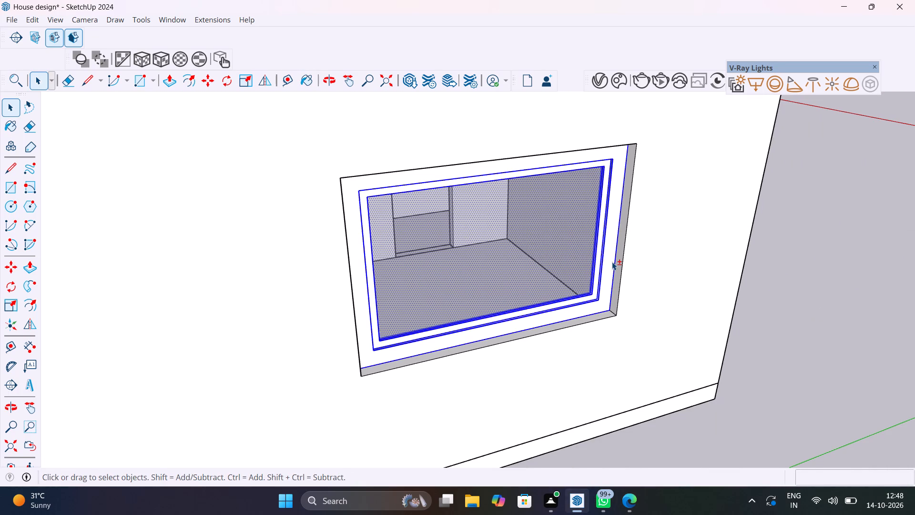
right_click(612, 262, "shift")
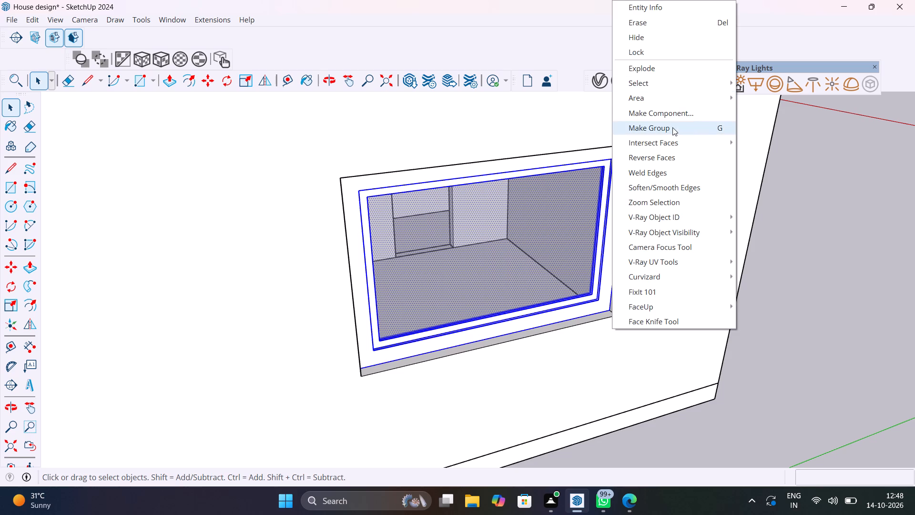
left_click(672, 127, "shift")
scroll(650, 196, "down", 14)
left_click(722, 194)
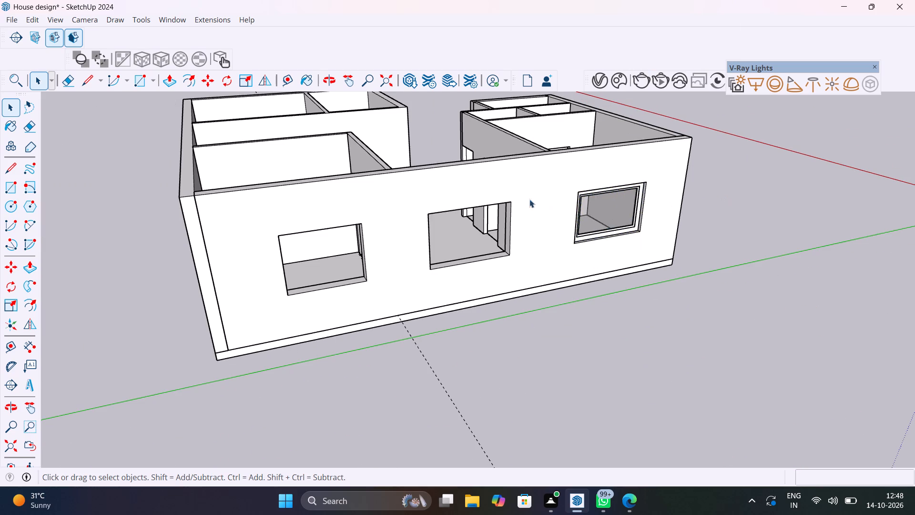
Draw a 4' by 6' rectangle across the middle window opening, between midpoints of the wall-thickness edges at opposite corners.
scroll(478, 249, "up", 10)
middle_click_drag(503, 255, 512, 238)
scroll(501, 248, "down", 15)
scroll(386, 171, "up", 5)
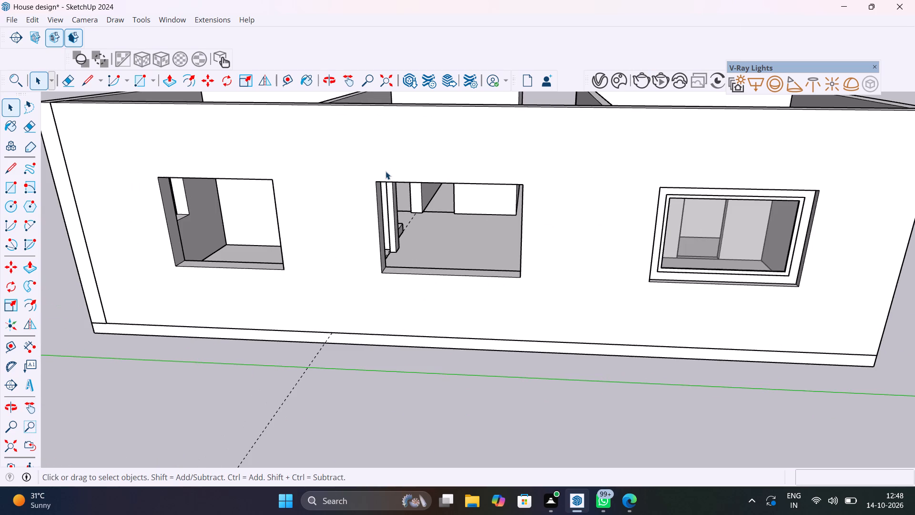
scroll(393, 176, "up", 5)
middle_click_drag(388, 171, 387, 165)
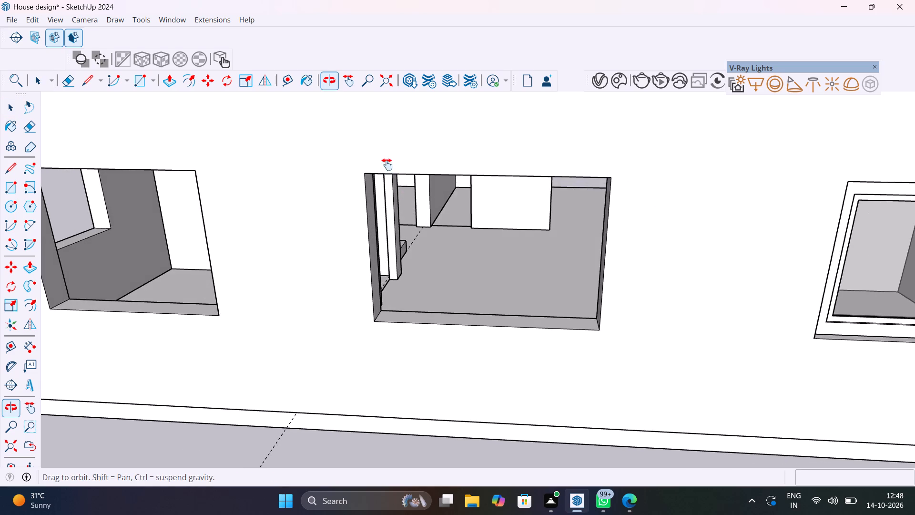
middle_click_drag(387, 165, 359, 139)
key("r")
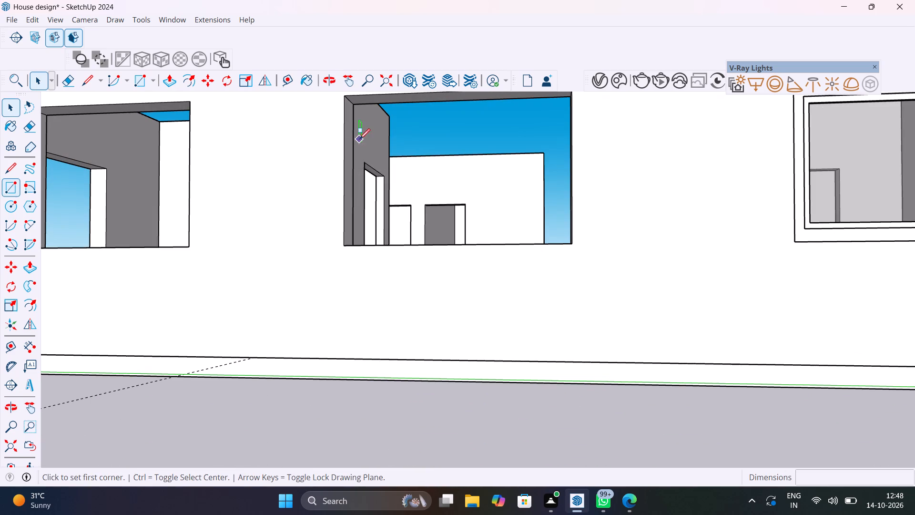
scroll(352, 103, "up", 13)
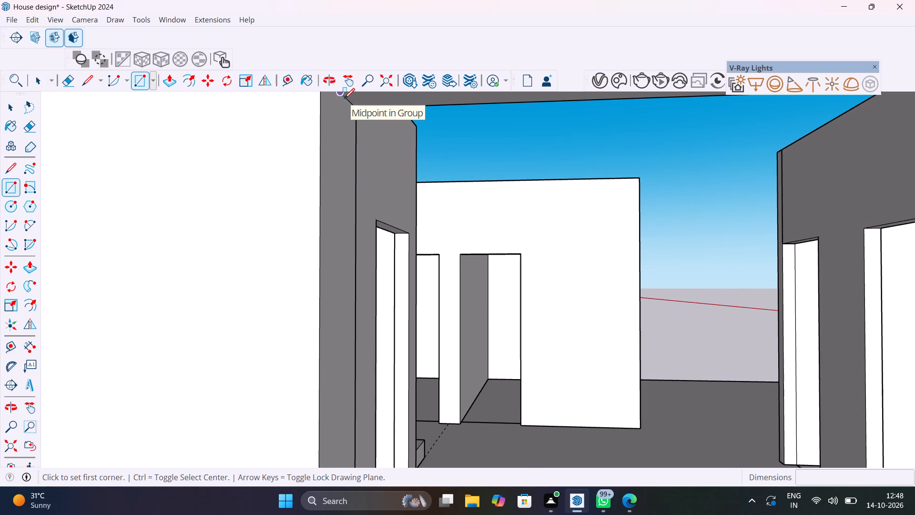
middle_click_drag(344, 98, 333, 171, "shift")
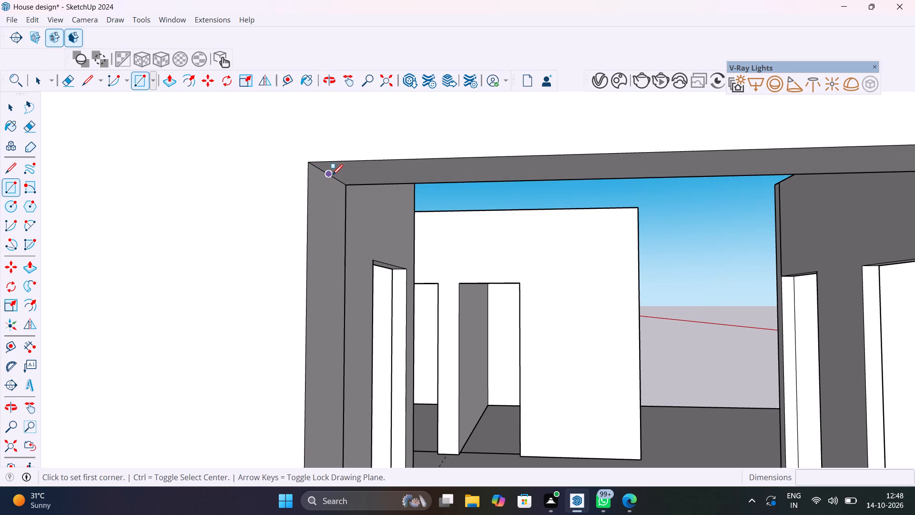
left_click(332, 175)
scroll(351, 202, "down", 14)
middle_click_drag(389, 257, 464, 344)
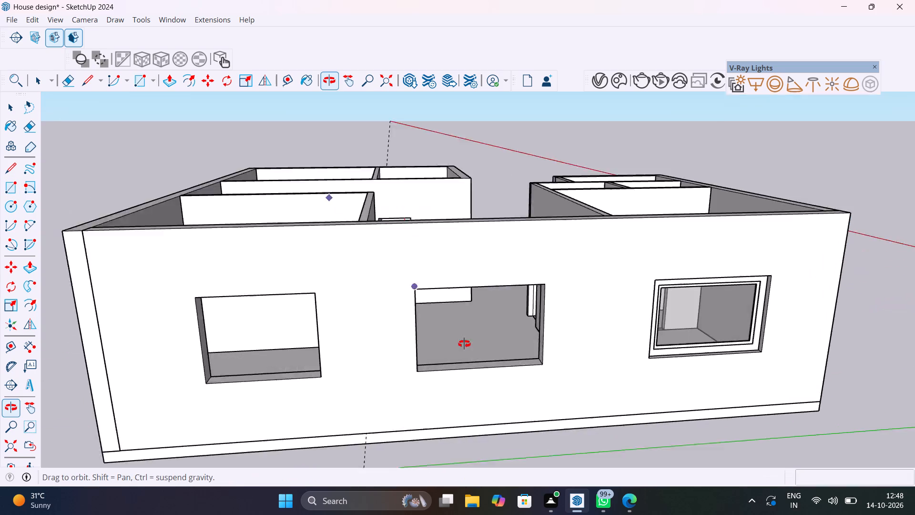
middle_click_drag(464, 344, 473, 353)
scroll(557, 380, "up", 11)
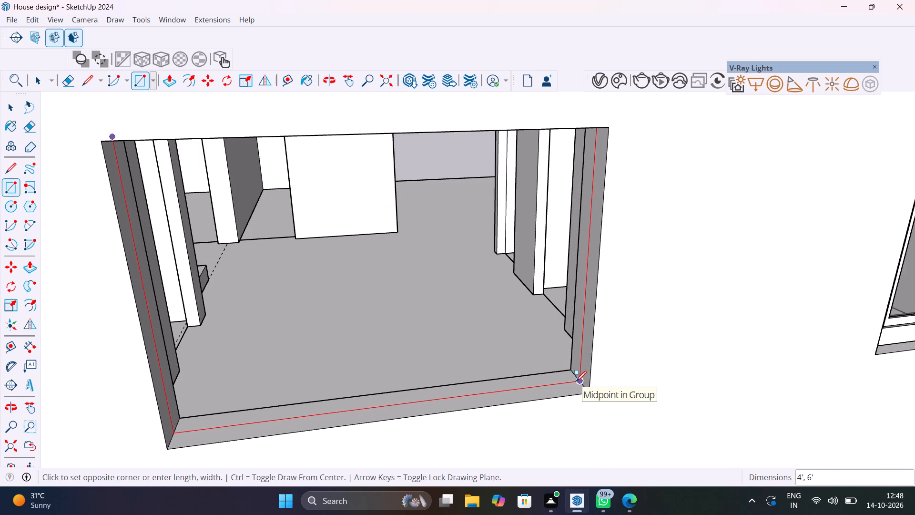
left_click(576, 381)
Delete the rectangle's face in the middle opening, keeping its border edges.
key("space")
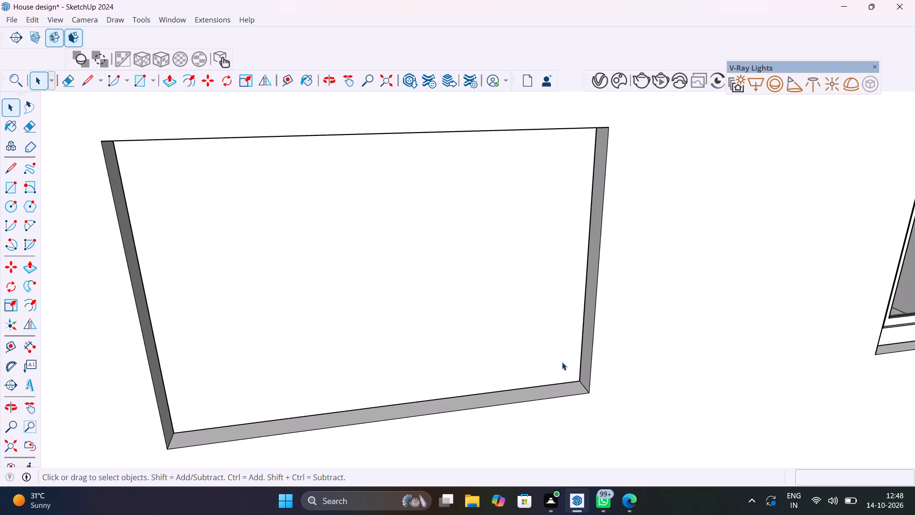
left_click(557, 354)
key("Delete")
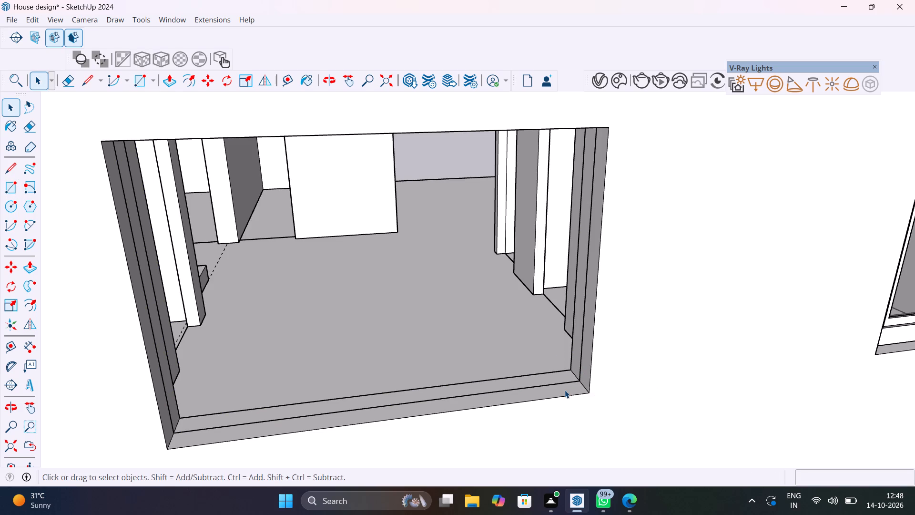
Draw a profile rectangle about 1 1/2" by 1 11/16" on the middle opening's sill, against the side jamb.
scroll(577, 382, "up", 8)
middle_click_drag(568, 396, 636, 439)
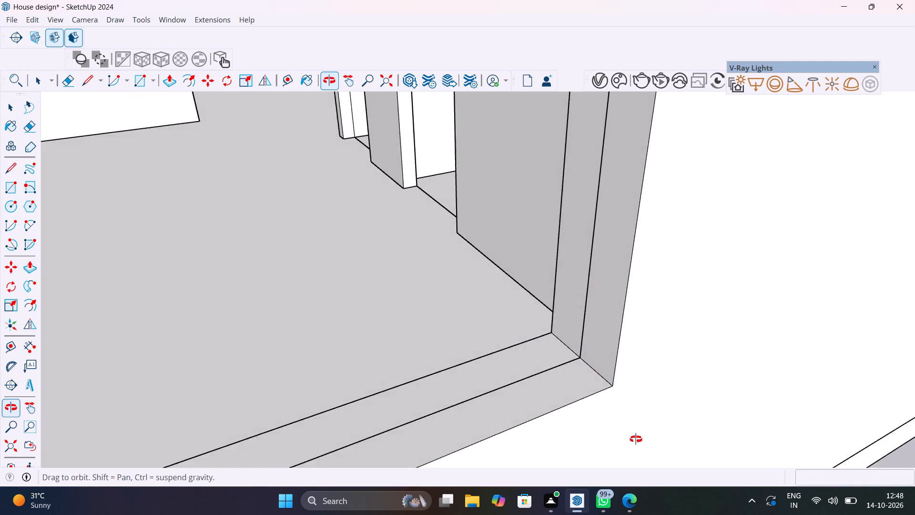
middle_click_drag(636, 439, 704, 448)
scroll(590, 347, "up", 15)
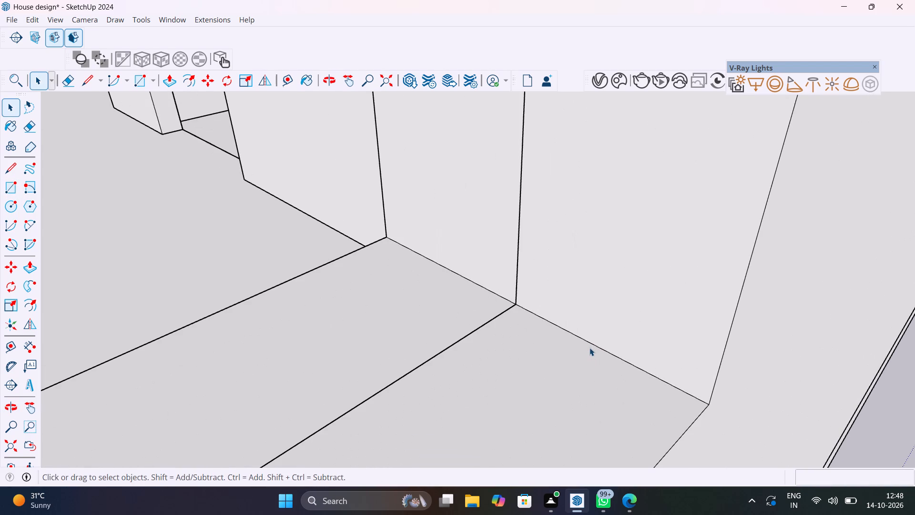
key("r")
left_click(571, 336)
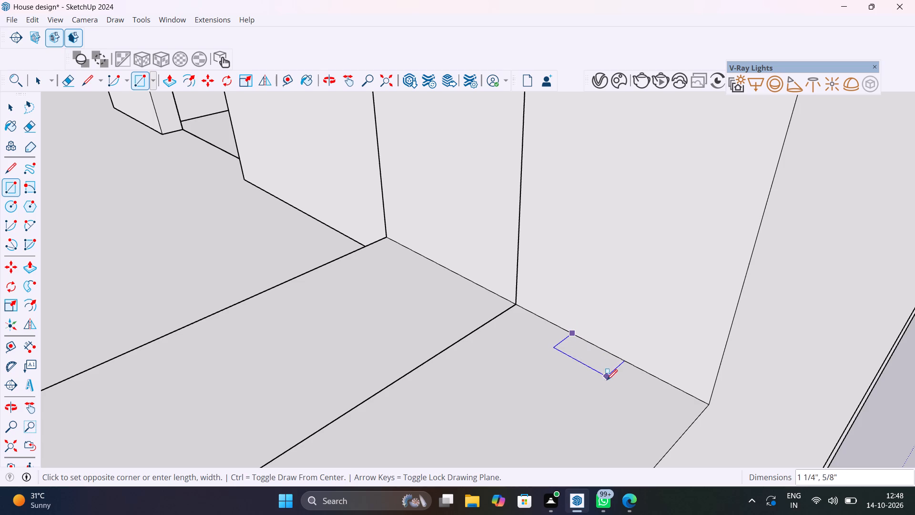
left_click(586, 412)
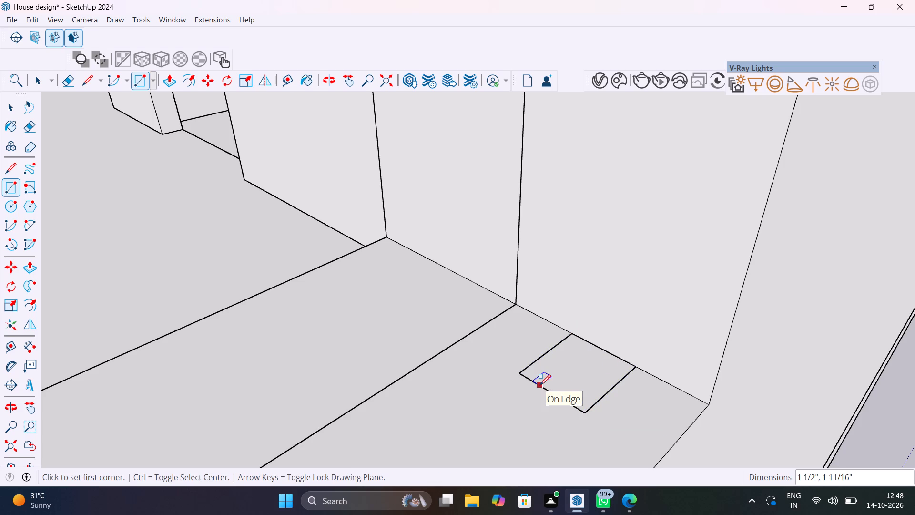
Draw a smaller rectangle on the sill, adjoining the inner edge of the first profile rectangle.
left_click(540, 385)
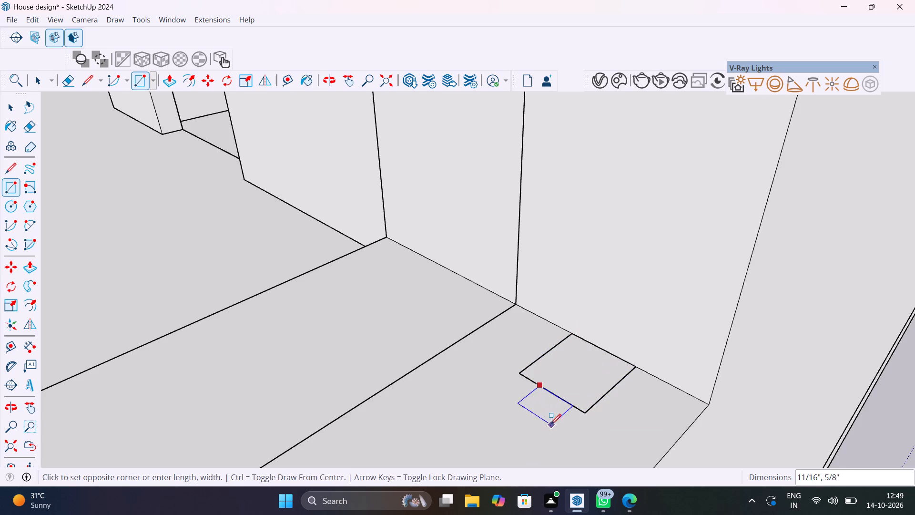
left_click(550, 433)
Move the smaller rectangle's three outer edges about 1/8" along the larger rectangle's edge to center them.
scroll(540, 397, "up", 5)
middle_click_drag(544, 398, 585, 416)
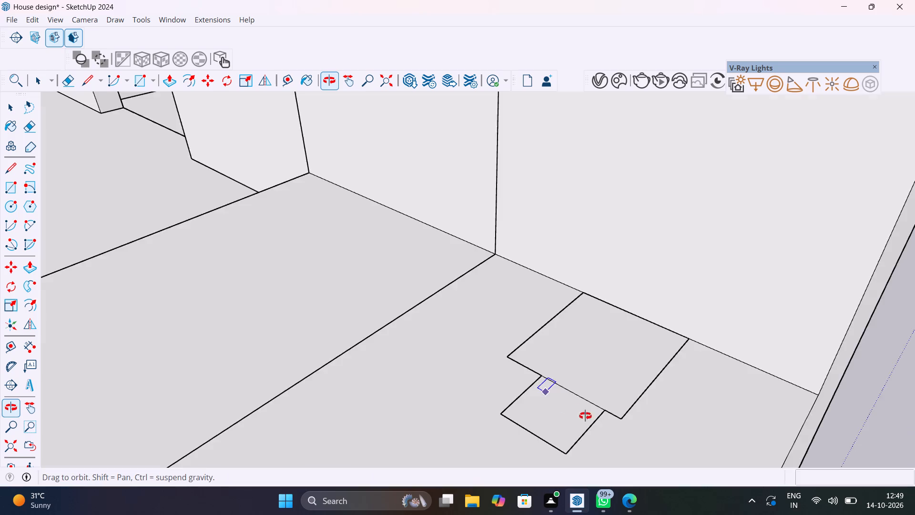
middle_click_drag(585, 416, 651, 441)
key("space")
left_click(543, 375)
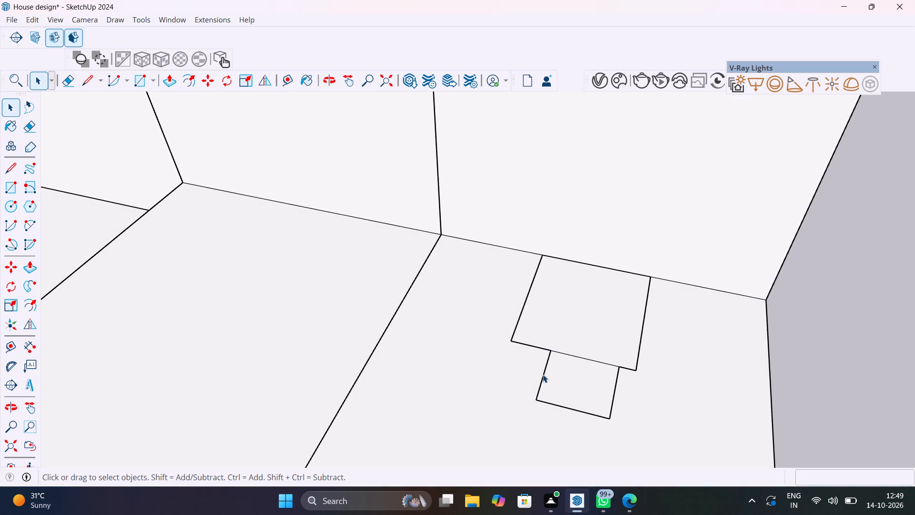
left_click(579, 411, "shift")
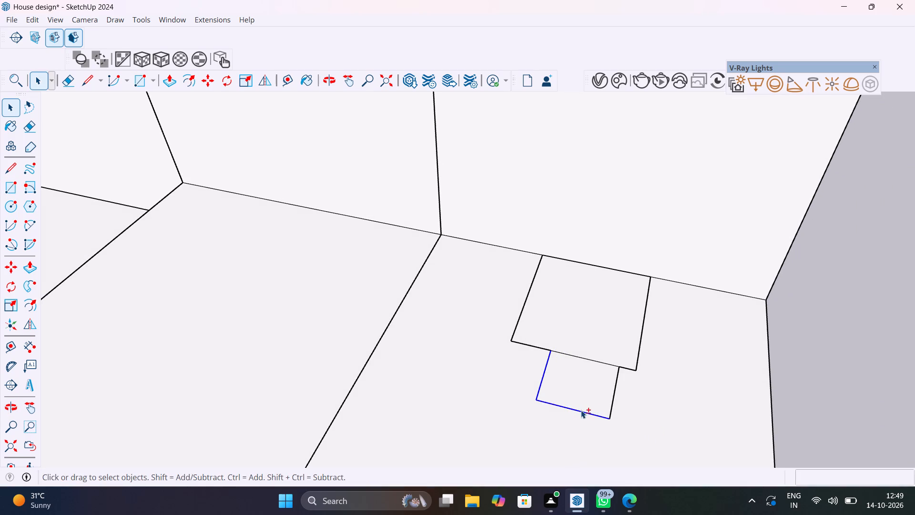
left_click(613, 400, "shift")
key("m")
left_click(550, 350)
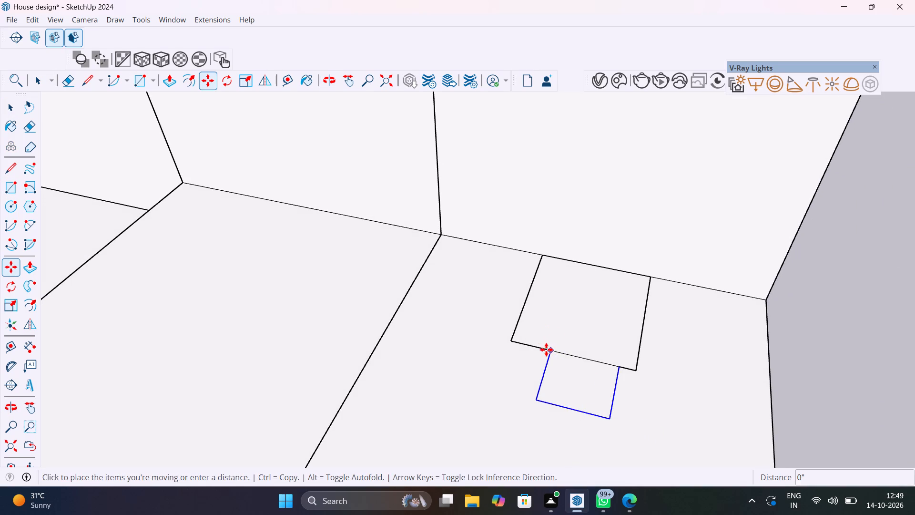
left_click(542, 349)
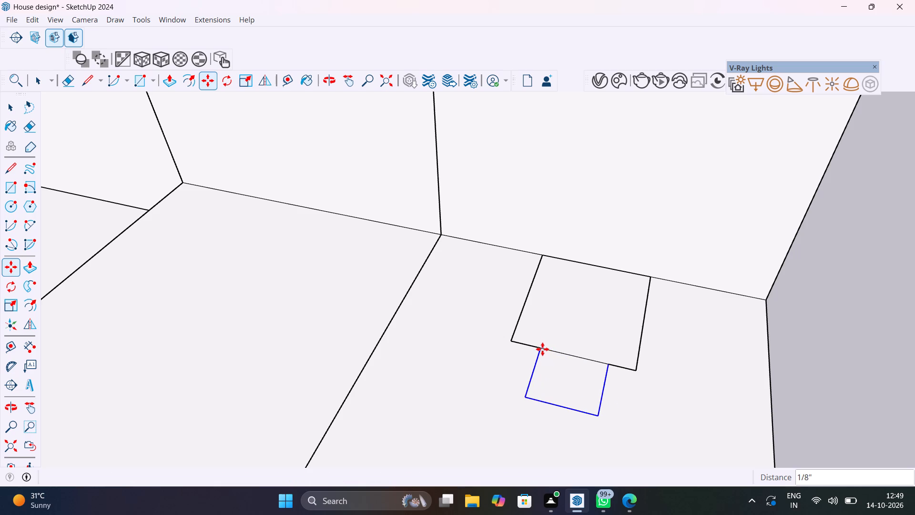
Delete the shared edge between the two rectangles to merge them into one stepped profile.
key("space")
left_click(576, 355)
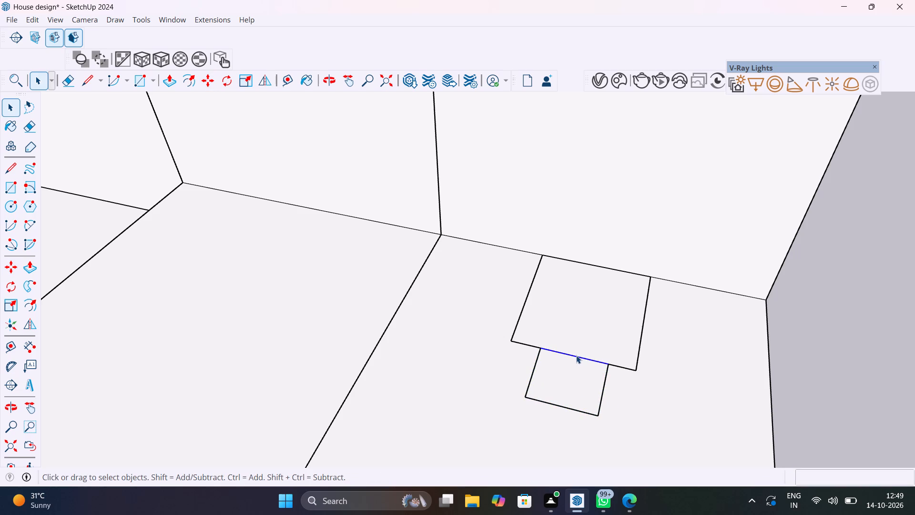
key("Delete")
Select the four mid-depth edges running around the middle opening's sill, jambs and head, and weld them into one path.
scroll(576, 355, "down", 6)
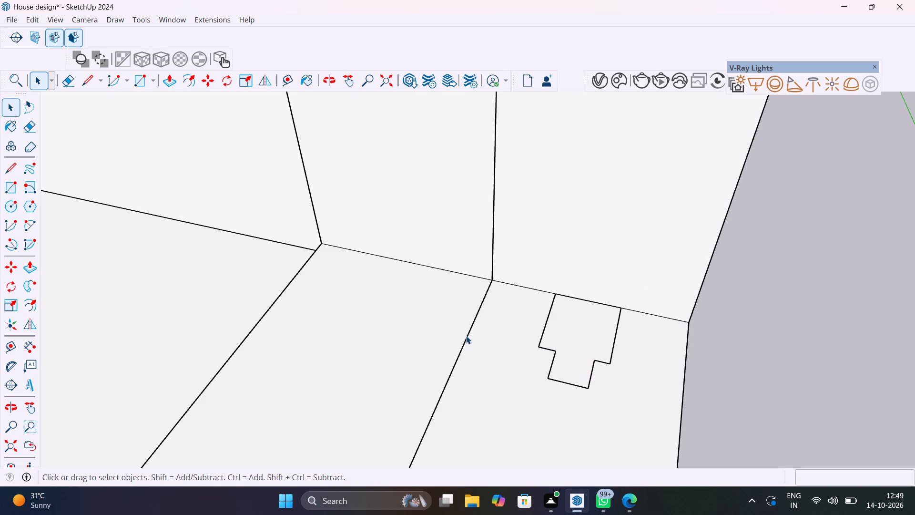
left_click(466, 336)
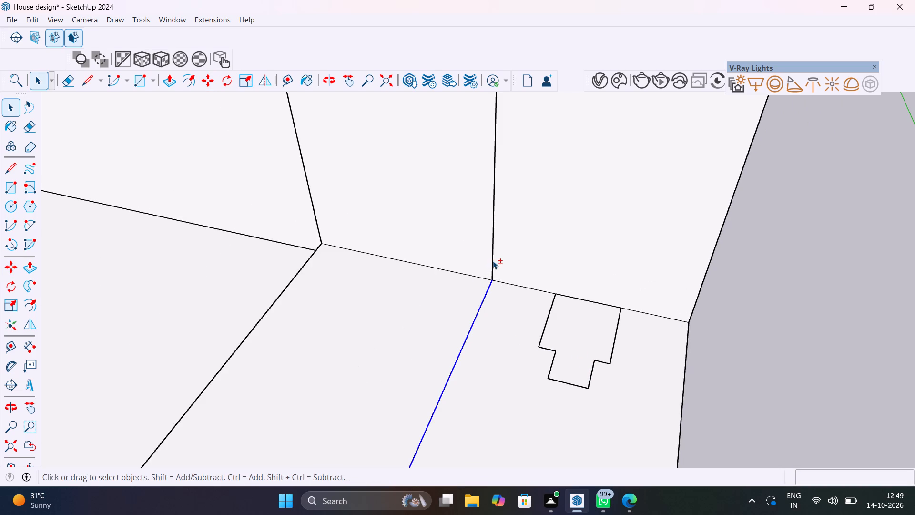
left_click(493, 260, "shift")
scroll(479, 280, "down", 16, "shift")
middle_click_drag(480, 298, 284, 297, "shift")
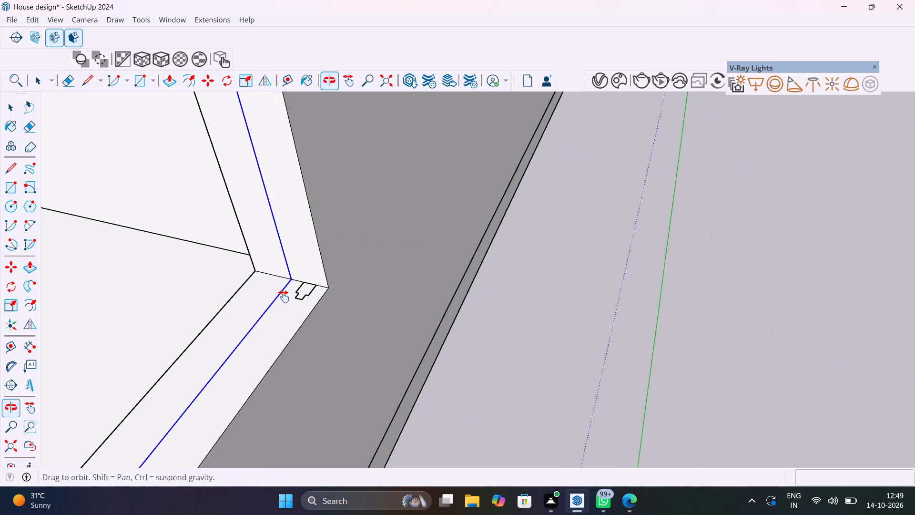
middle_click_drag(284, 297, 187, 293, "shift")
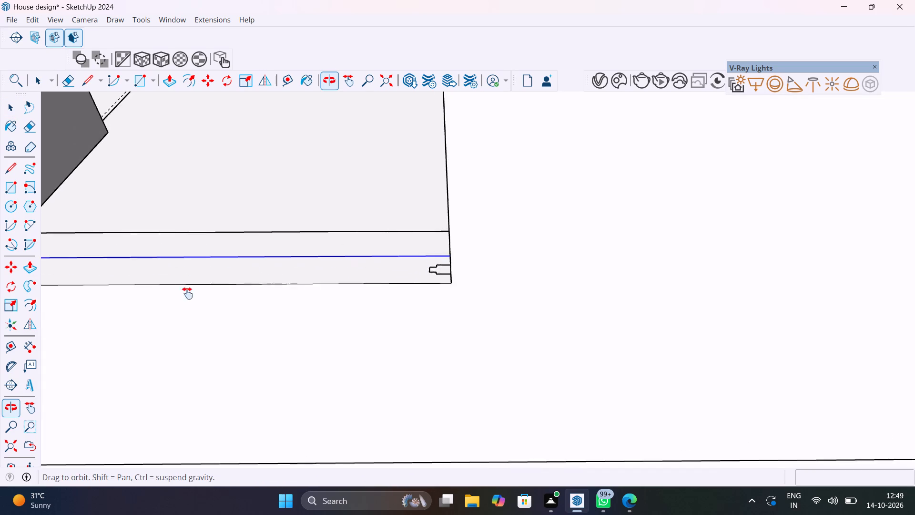
middle_click_drag(187, 293, 468, 312, "shift")
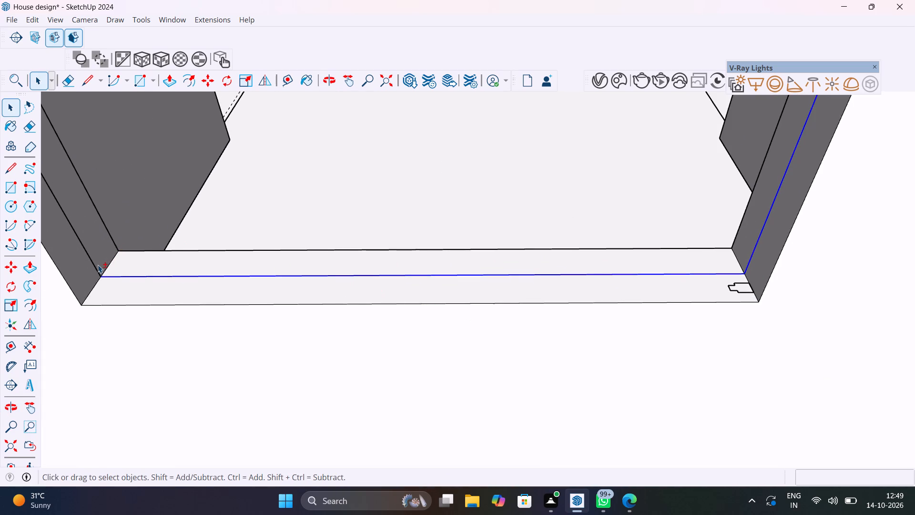
left_click(97, 271, "shift")
scroll(109, 272, "down", 12, "shift")
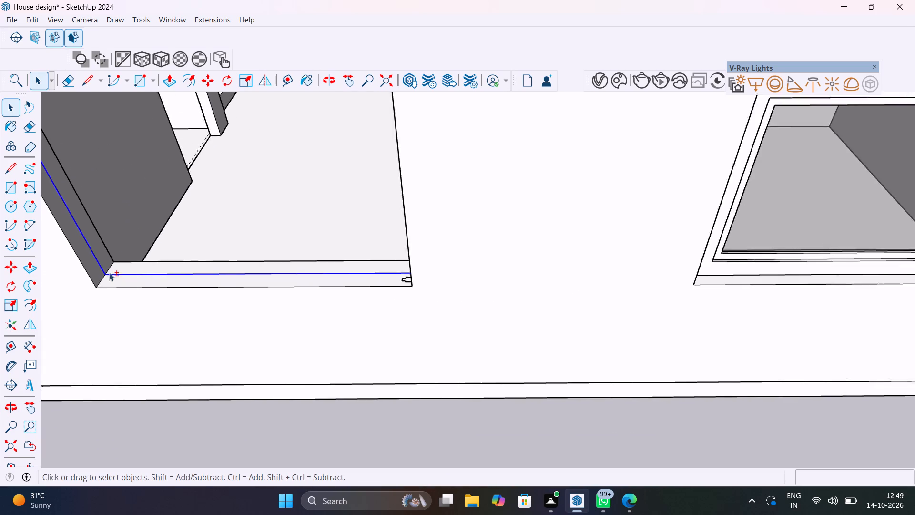
middle_click_drag(163, 292, 402, 247, "shift")
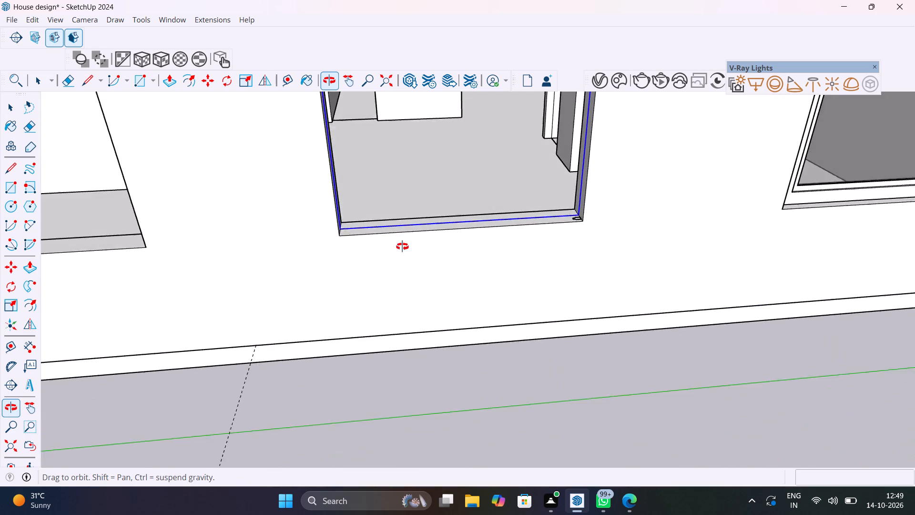
middle_click_drag(402, 247, 441, 504, "shift")
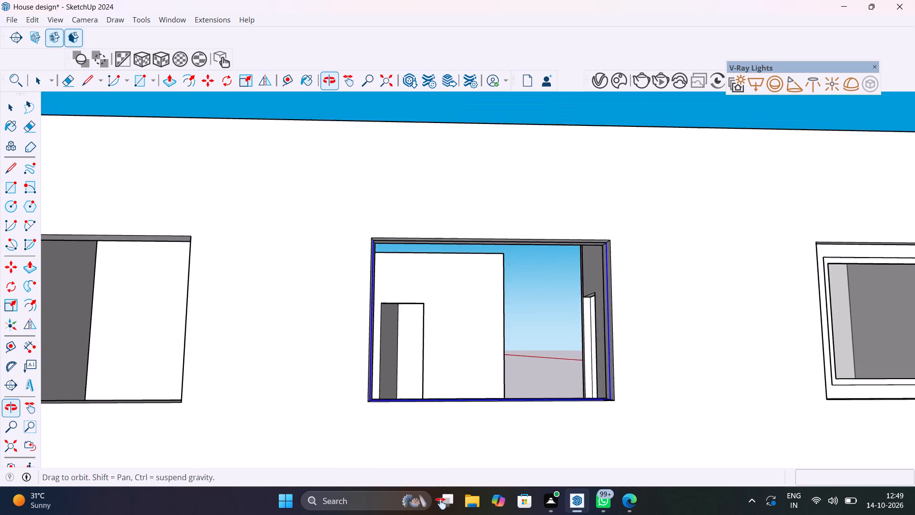
middle_click_drag(441, 504, 427, 448, "shift")
scroll(410, 173, "up", 5)
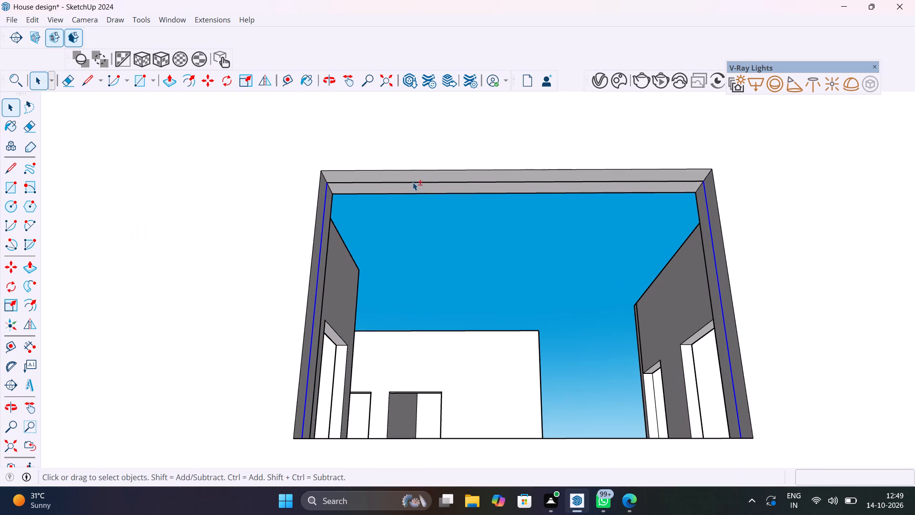
left_click(416, 182, "shift")
right_click(416, 182, "shift")
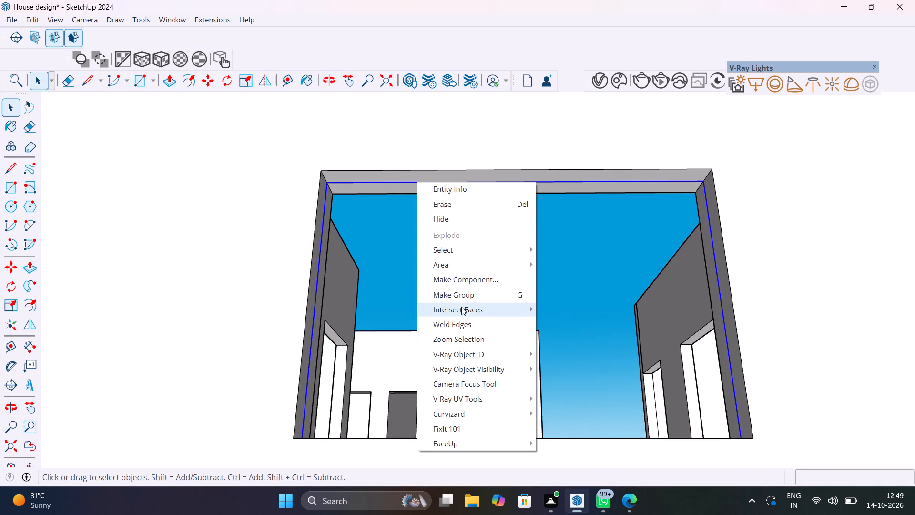
left_click(466, 324, "shift")
Extrude the stepped profile around the welded path with Follow Me to form the middle opening's window frame.
middle_click_drag(481, 351, 462, 342)
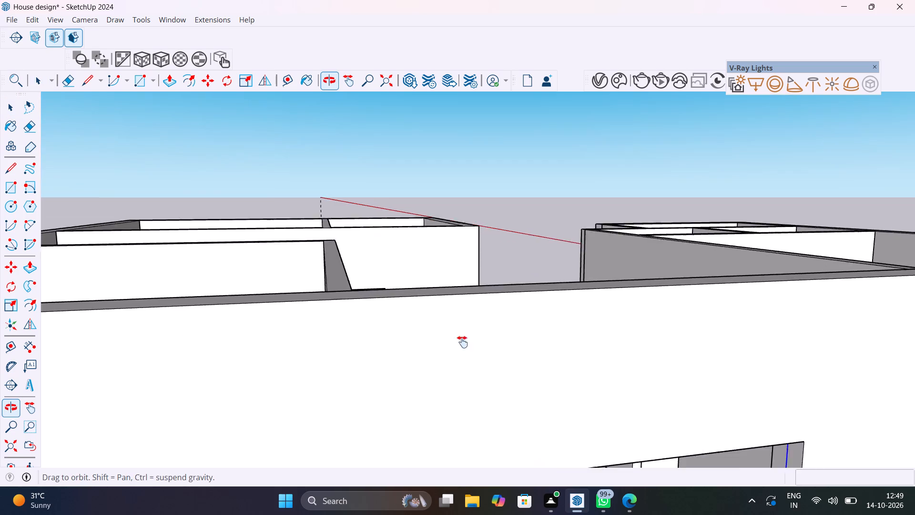
middle_click_drag(462, 342, 431, 303)
scroll(431, 303, "up", 1)
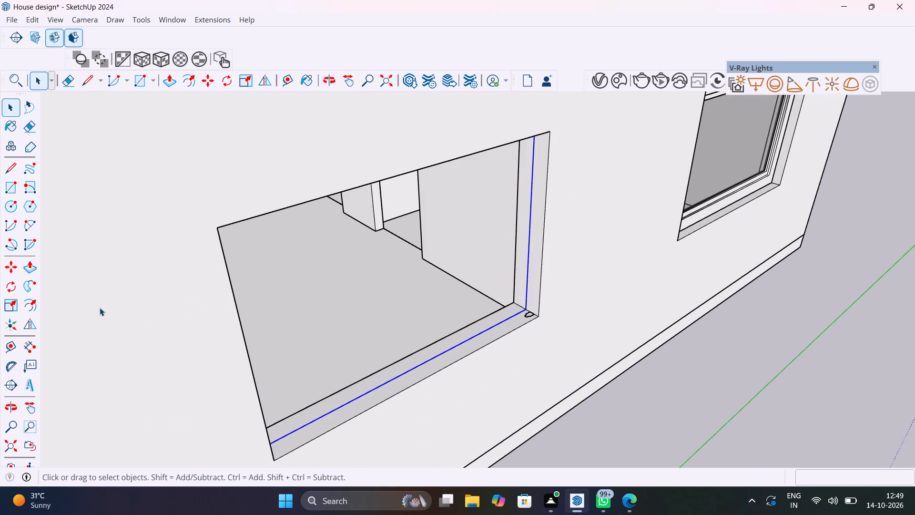
left_click(33, 287)
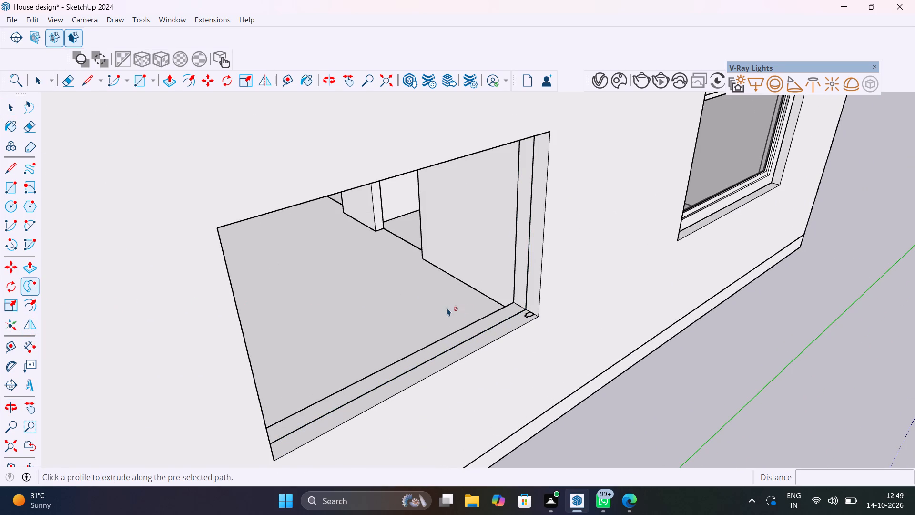
scroll(525, 317, "up", 14)
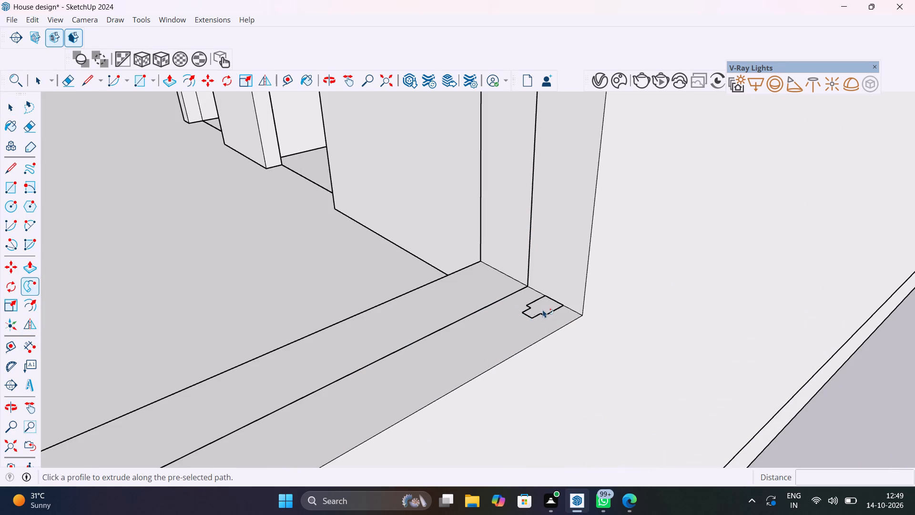
left_click(543, 309)
Select all the connected geometry of the middle opening's new frame and make it a group.
scroll(543, 309, "down", 15)
key("space")
triple_click(542, 301)
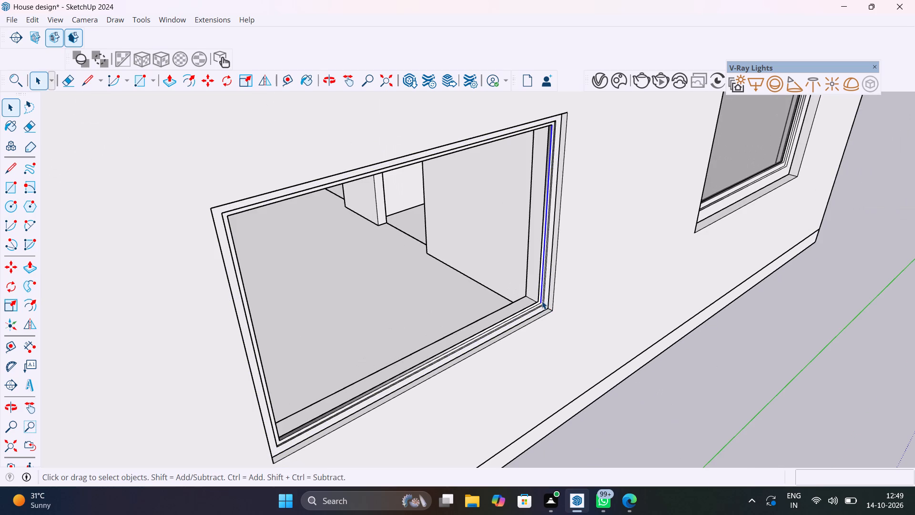
left_click(542, 301)
right_click(542, 301)
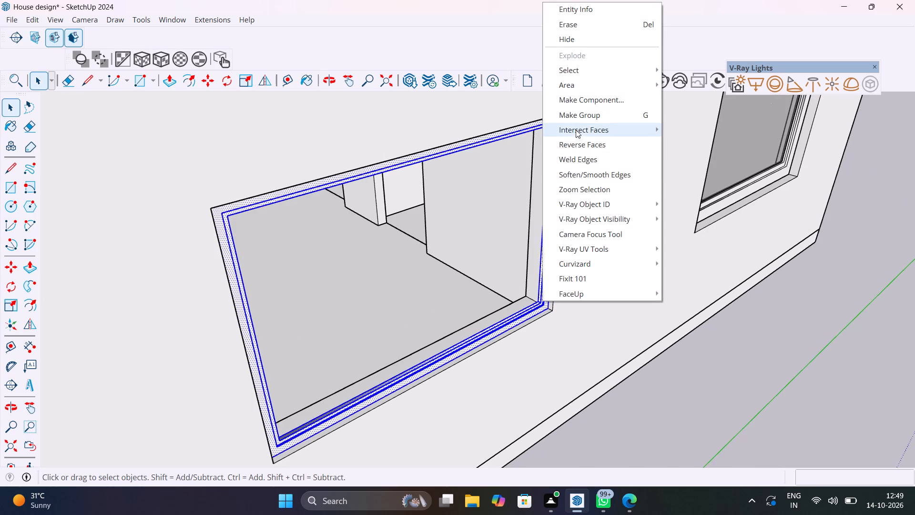
left_click(583, 114)
left_click(731, 353)
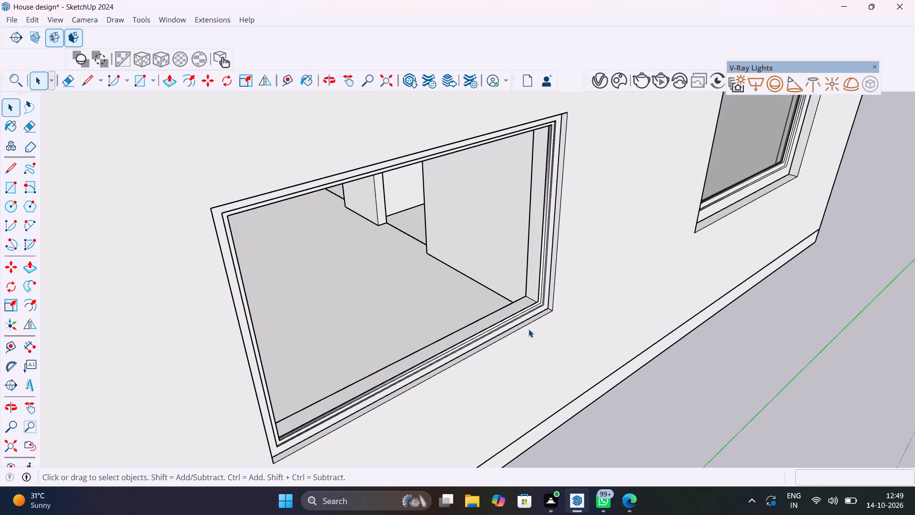
Move the grouped frame about 1 5/8" through the wall thickness, toward the room's interior.
scroll(535, 313, "up", 14)
middle_click_drag(567, 321, 697, 383)
scroll(697, 383, "up", 1)
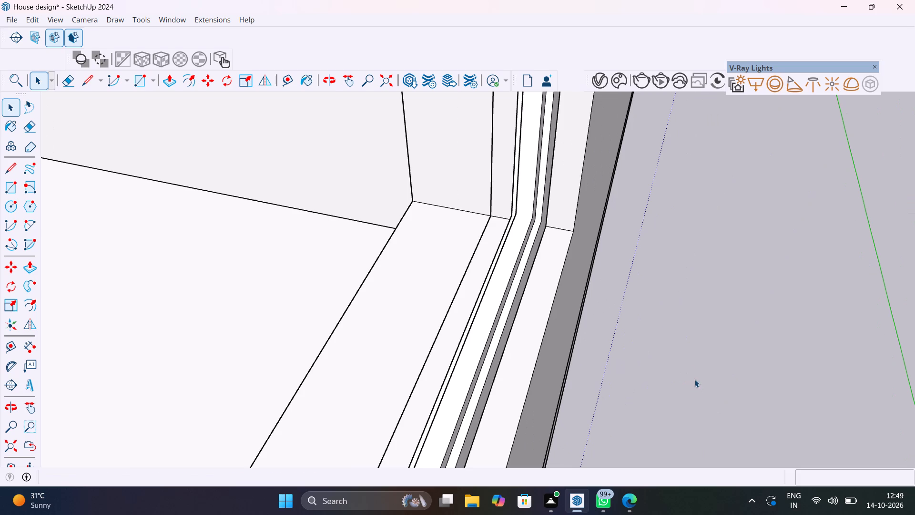
left_click(526, 217)
scroll(526, 218, "up", 5)
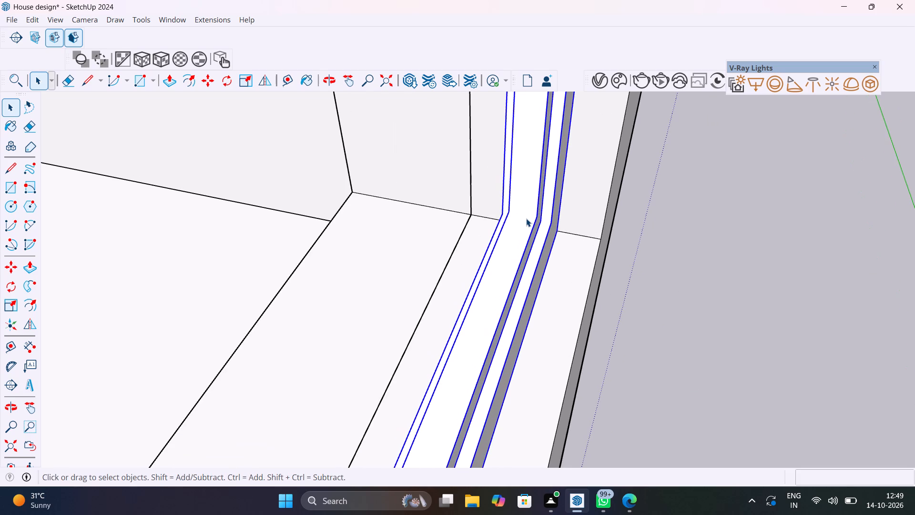
key("m")
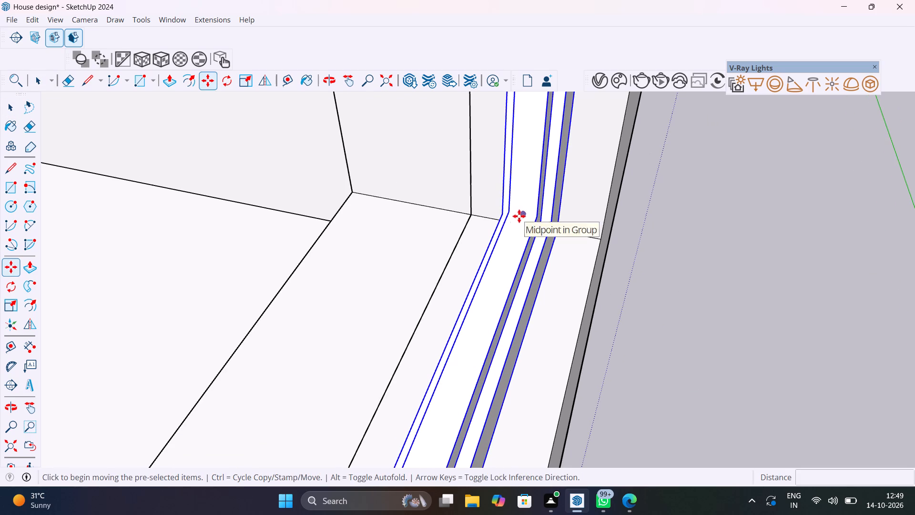
left_click(524, 215)
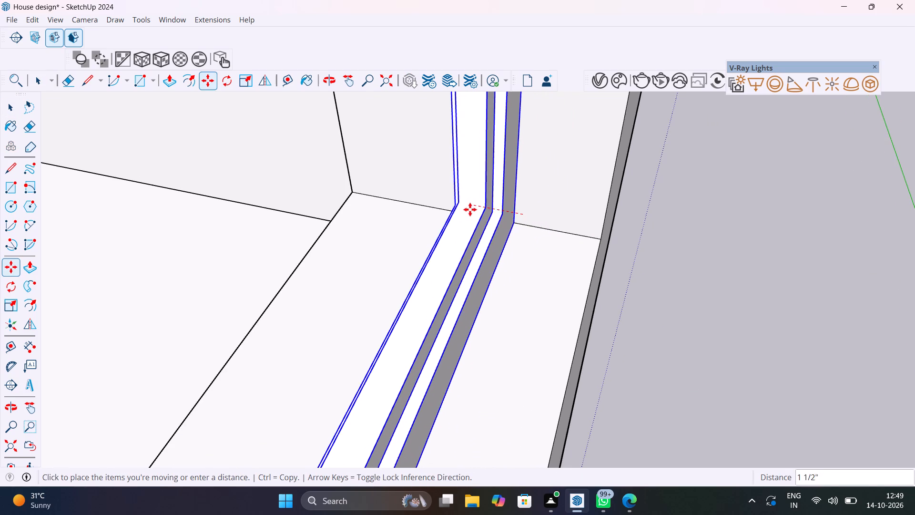
left_click(468, 209)
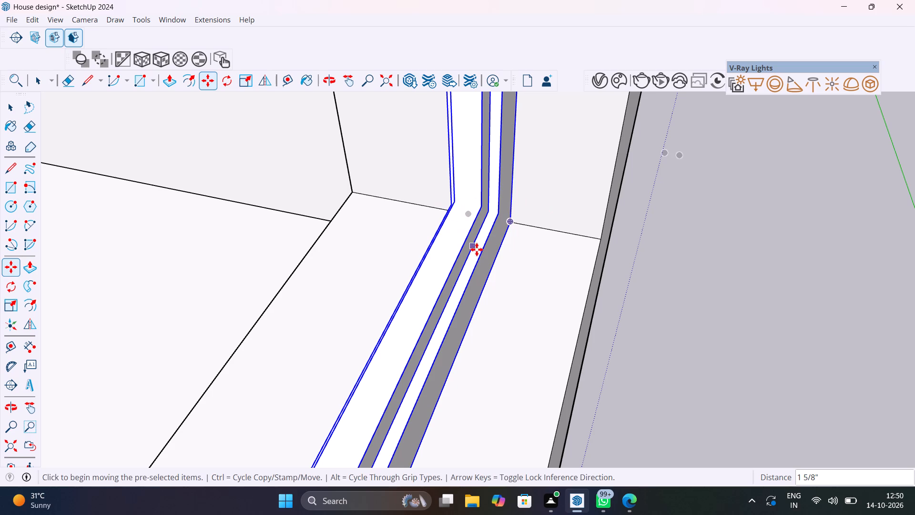
key("space")
scroll(477, 249, "down", 15)
left_click(656, 281)
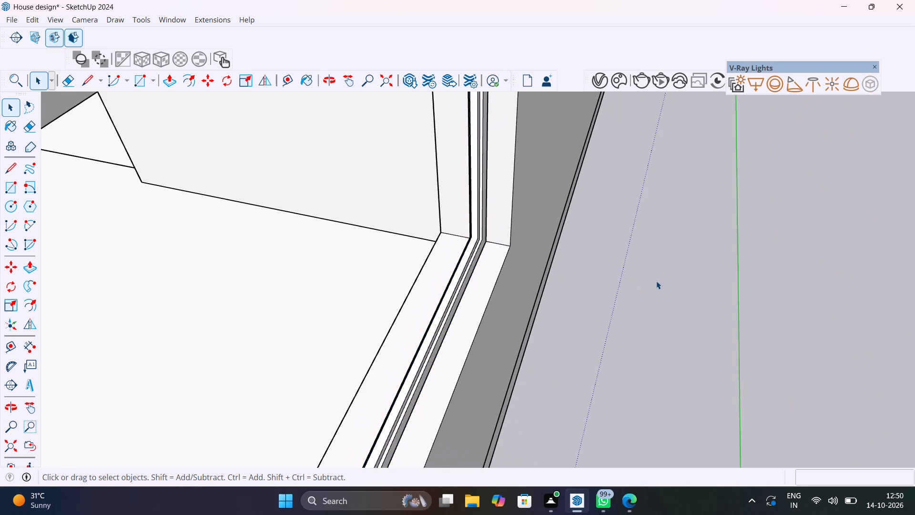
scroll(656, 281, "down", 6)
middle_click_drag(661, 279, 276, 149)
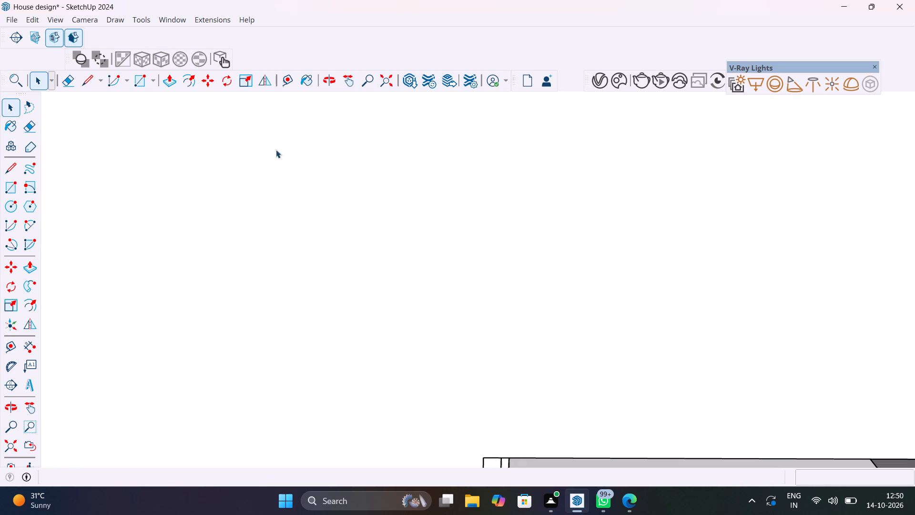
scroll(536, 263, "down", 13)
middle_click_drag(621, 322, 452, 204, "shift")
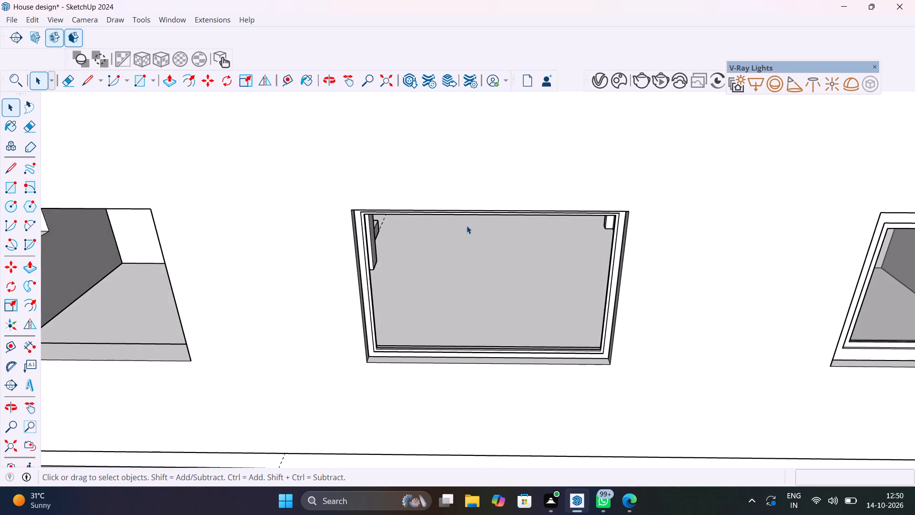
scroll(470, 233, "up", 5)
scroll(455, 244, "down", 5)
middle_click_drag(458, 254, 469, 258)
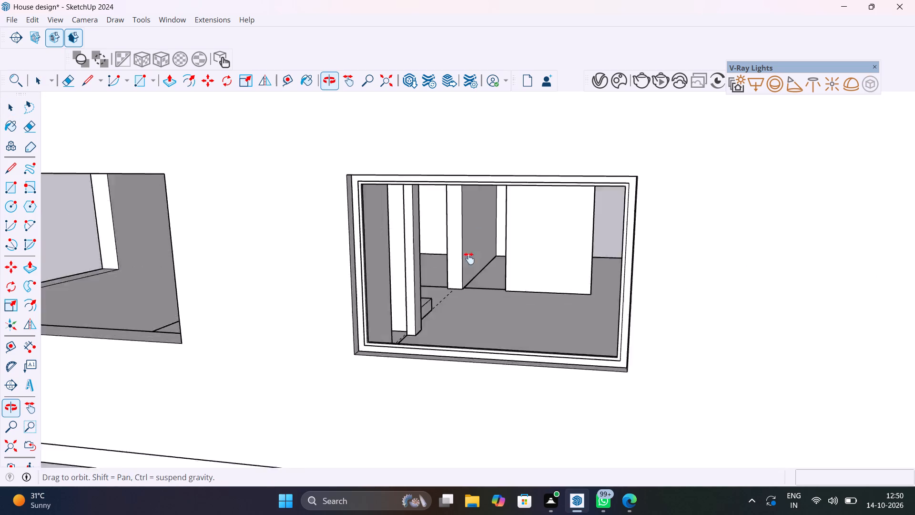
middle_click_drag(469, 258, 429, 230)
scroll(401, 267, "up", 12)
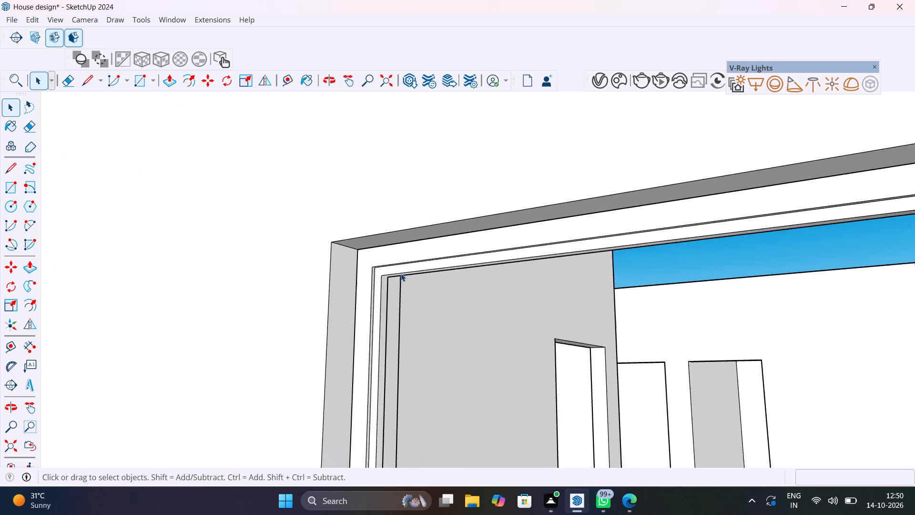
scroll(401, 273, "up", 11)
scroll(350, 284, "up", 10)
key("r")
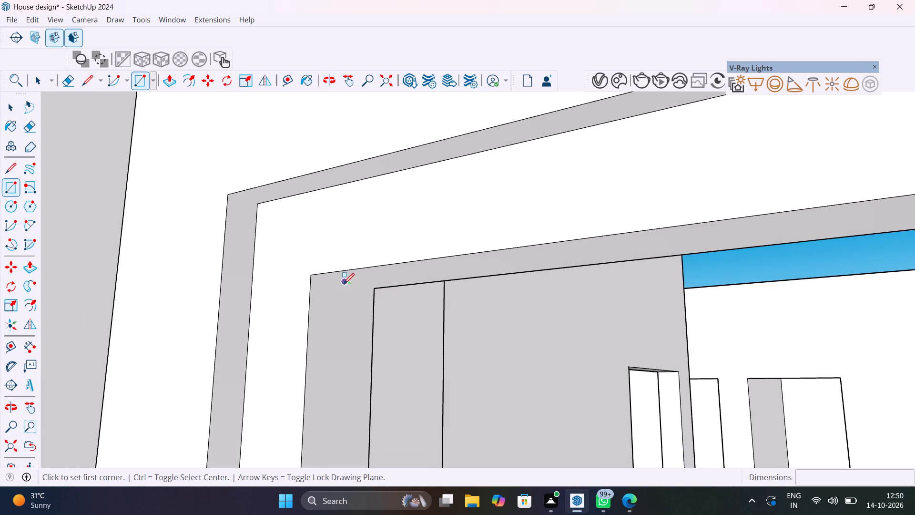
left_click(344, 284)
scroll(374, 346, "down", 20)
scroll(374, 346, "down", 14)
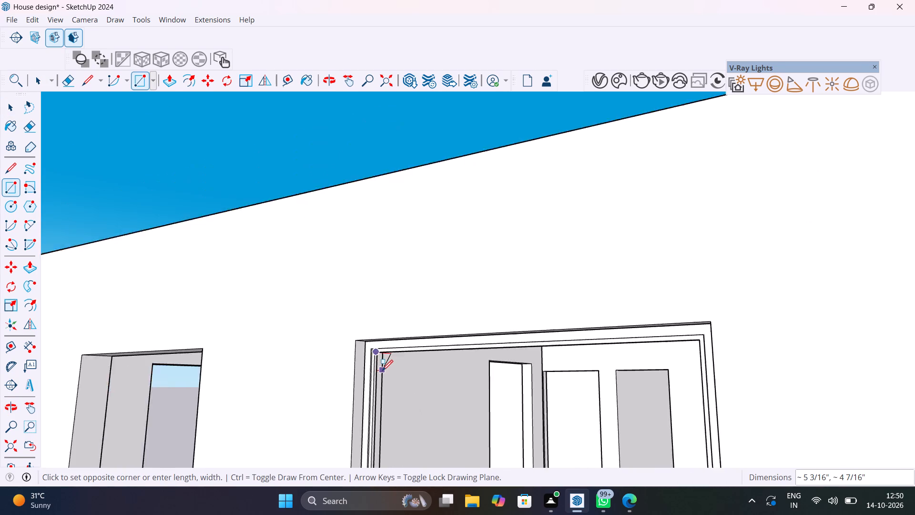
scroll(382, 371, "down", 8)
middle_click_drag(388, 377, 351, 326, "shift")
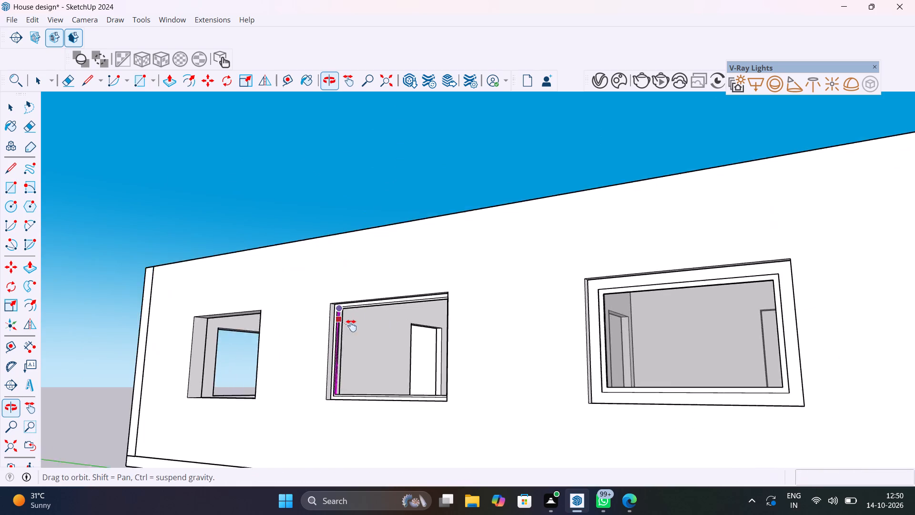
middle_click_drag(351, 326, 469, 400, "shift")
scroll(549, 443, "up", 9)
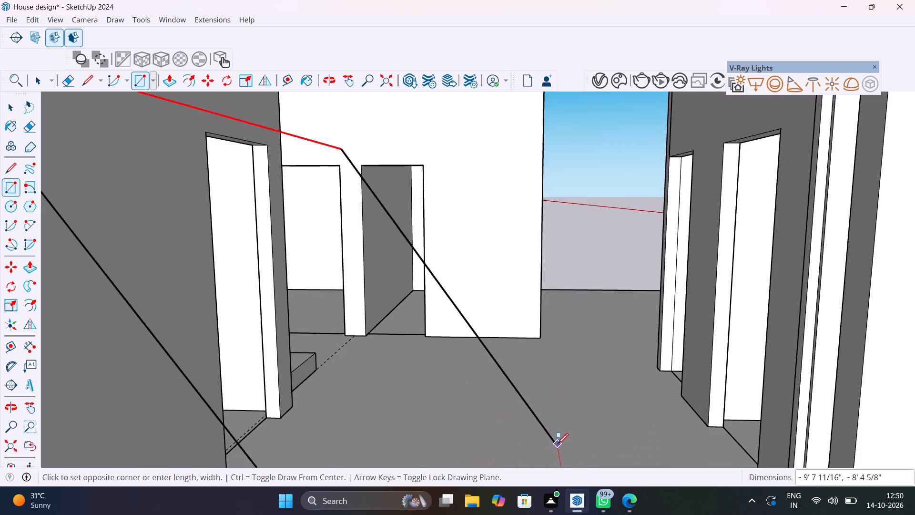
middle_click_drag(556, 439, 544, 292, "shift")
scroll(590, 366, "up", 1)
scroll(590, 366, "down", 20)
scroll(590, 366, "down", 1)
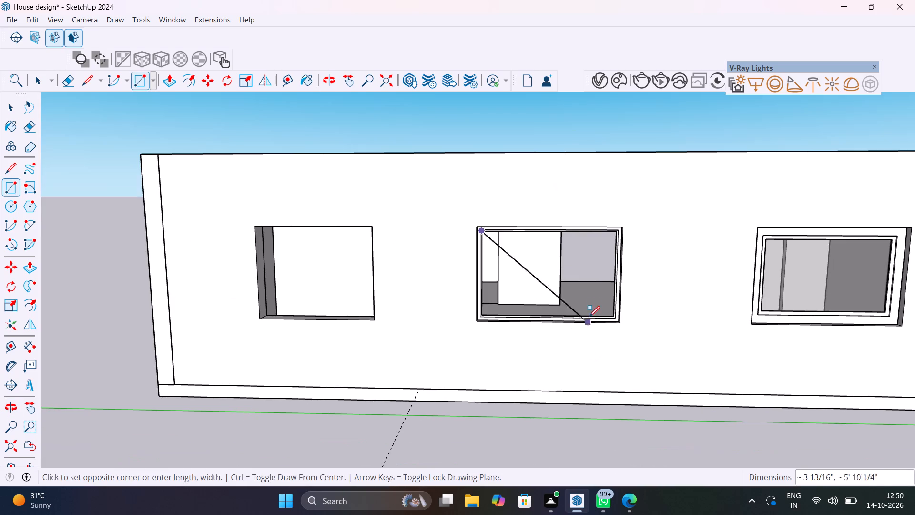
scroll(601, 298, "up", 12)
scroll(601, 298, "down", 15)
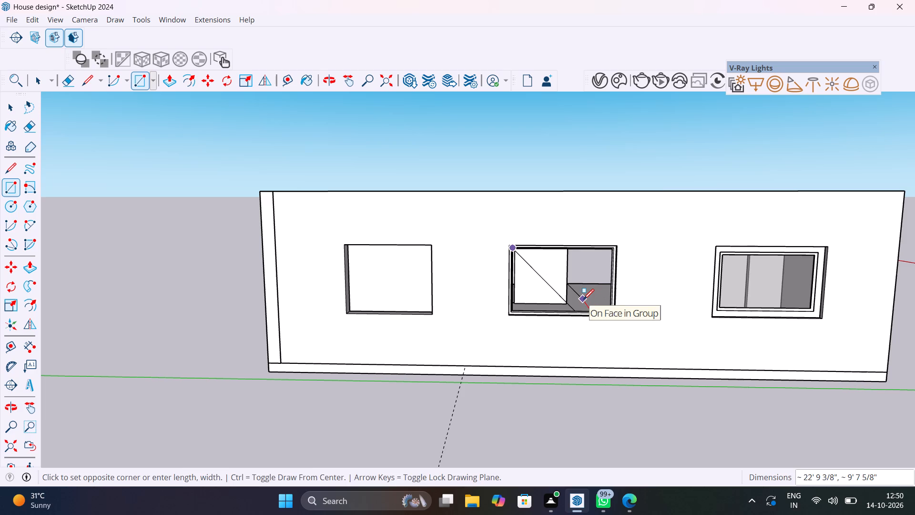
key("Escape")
Draw a rectangle about 5' 7" by 3' 7" for the glass pane inside the middle window's frame, between diagonally opposite inner corners.
scroll(592, 305, "up", 3)
middle_click_drag(602, 311, 668, 383)
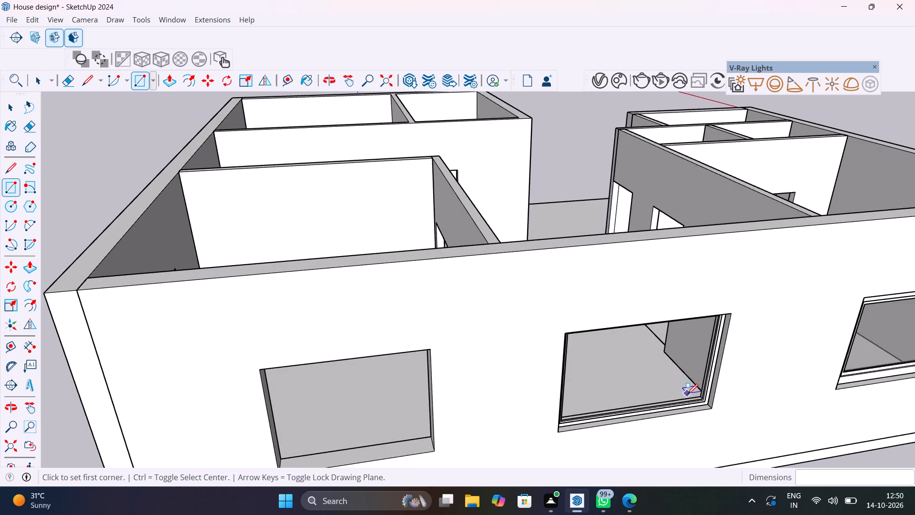
scroll(691, 399, "down", 1)
scroll(697, 407, "up", 20)
scroll(697, 407, "up", 3)
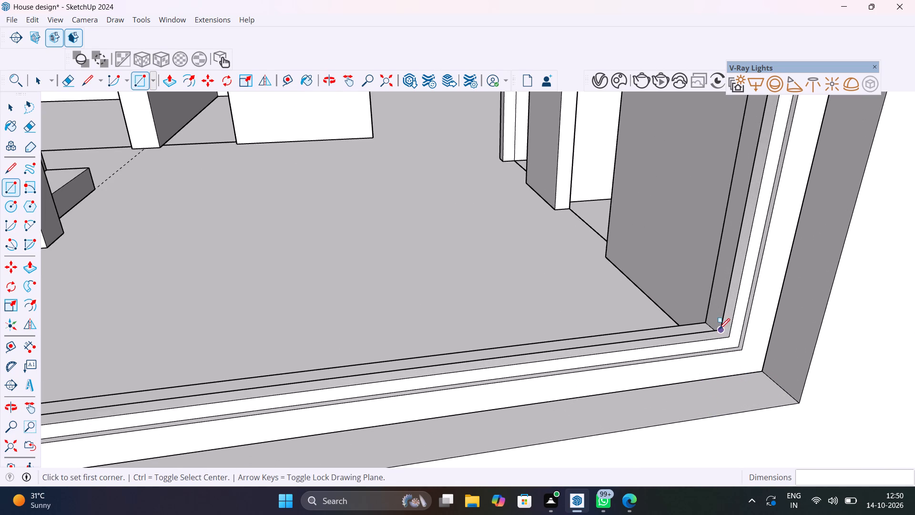
scroll(721, 331, "up", 12)
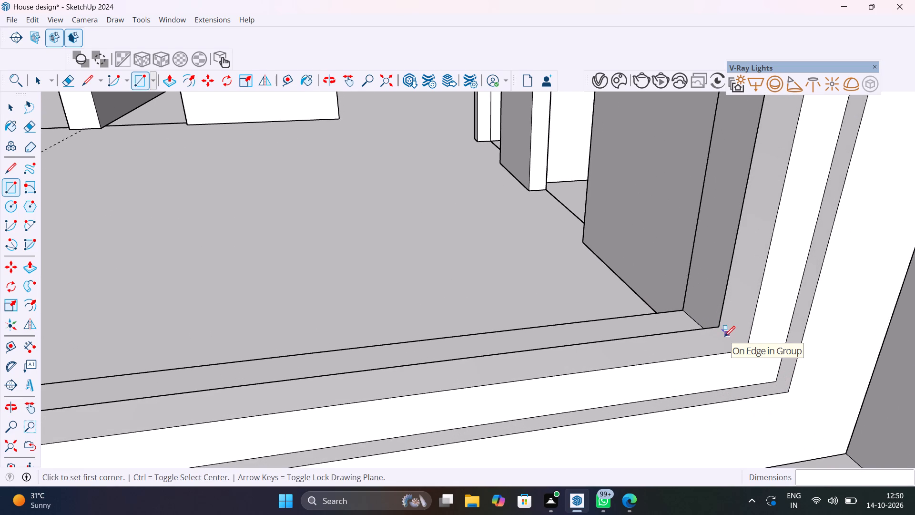
scroll(717, 340, "up", 3)
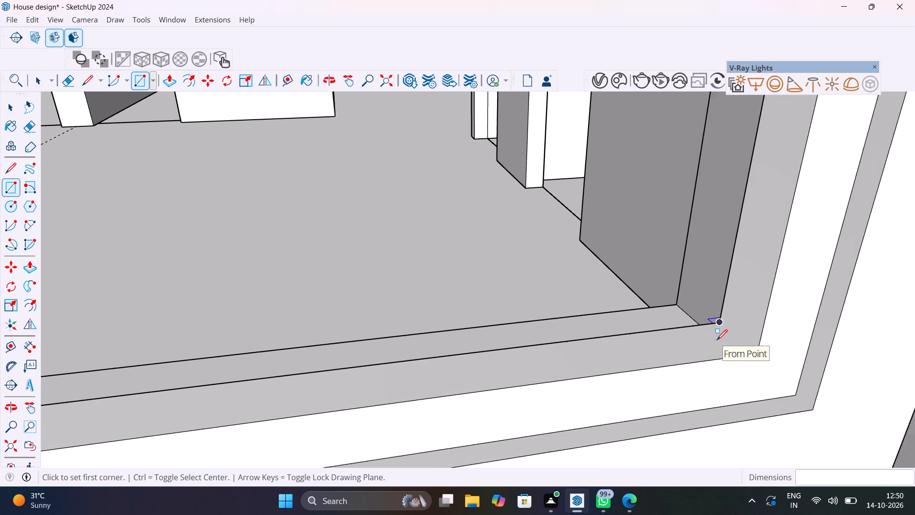
scroll(717, 340, "up", 7)
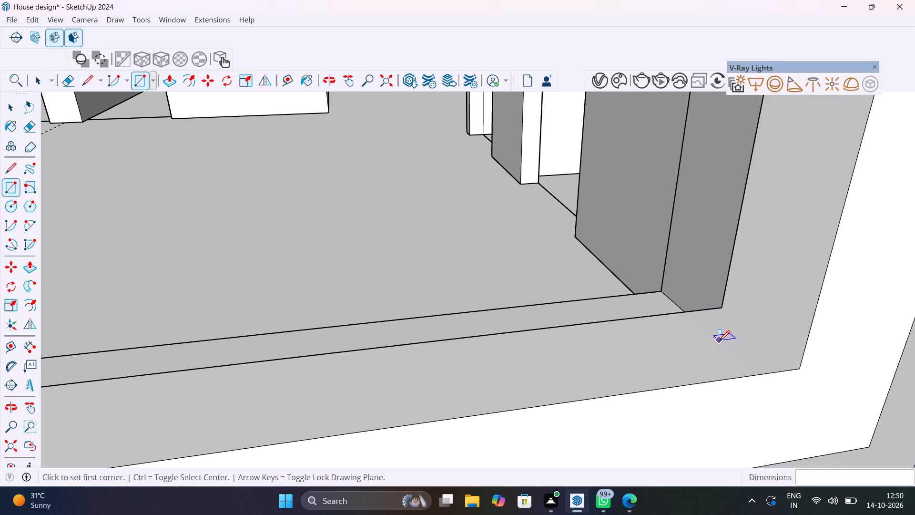
left_click(732, 335)
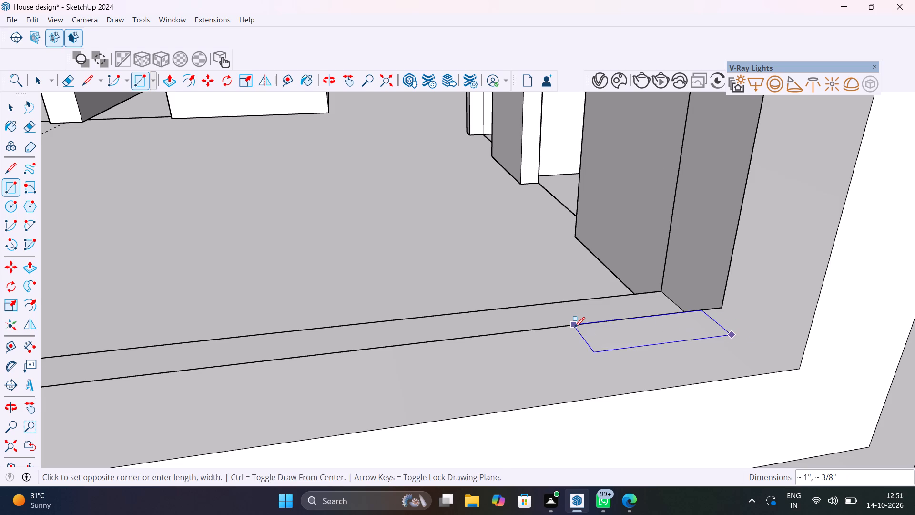
scroll(574, 328, "down", 20)
scroll(574, 328, "down", 1)
scroll(434, 221, "down", 16)
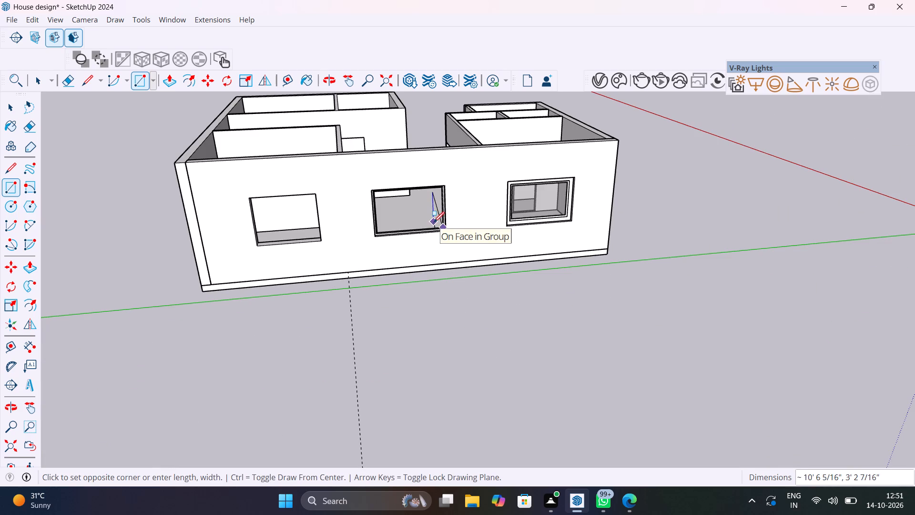
scroll(384, 190, "up", 15)
scroll(372, 206, "down", 8)
middle_click_drag(356, 206, 315, 155)
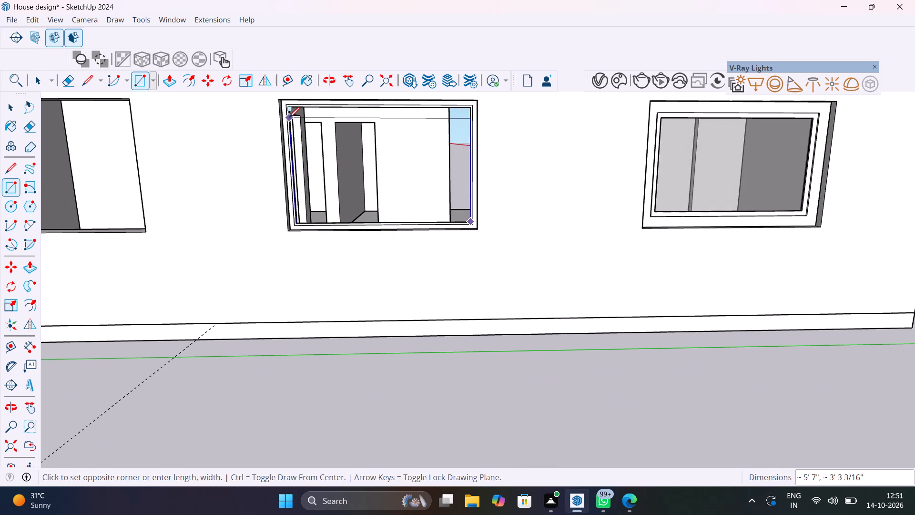
scroll(289, 117, "up", 10)
middle_click_drag(293, 115, 316, 158, "shift")
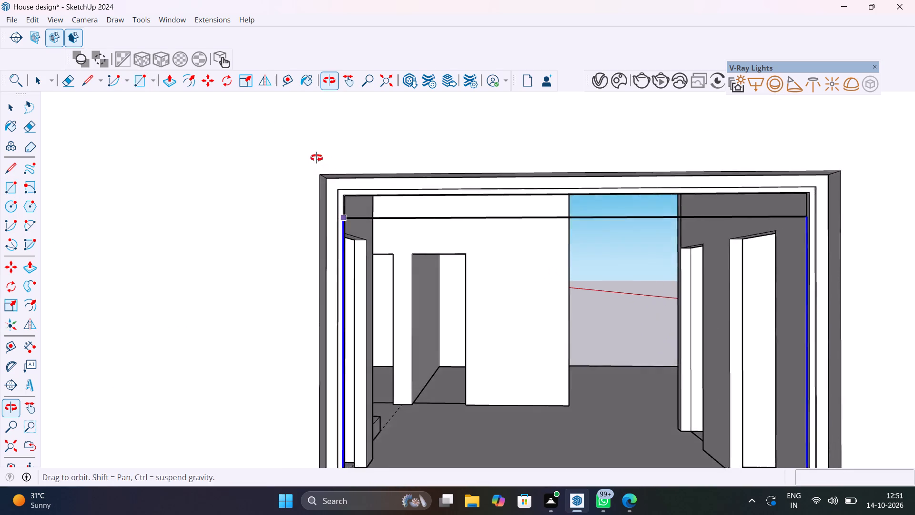
middle_click_drag(316, 158, 316, 144, "shift")
scroll(316, 144, "up", 1)
scroll(354, 214, "up", 11)
scroll(354, 215, "down", 12)
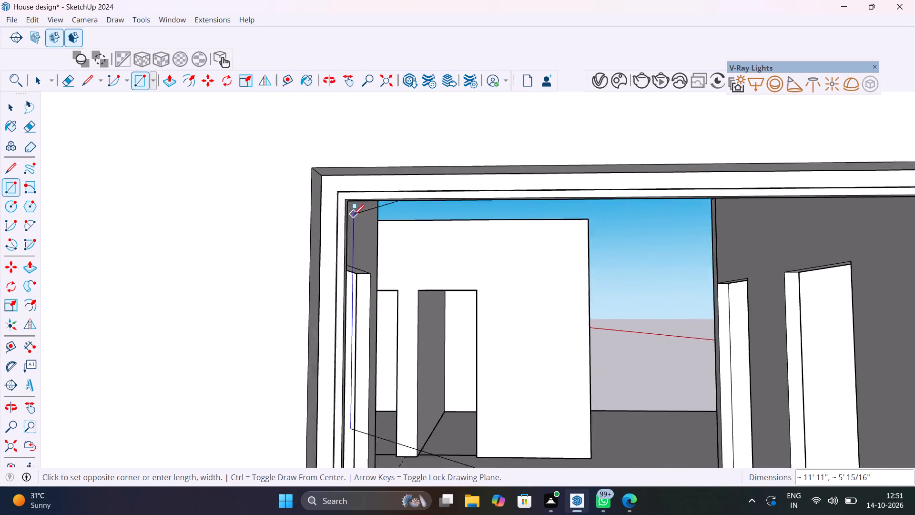
scroll(342, 197, "up", 12)
middle_click_drag(362, 219, 301, 168)
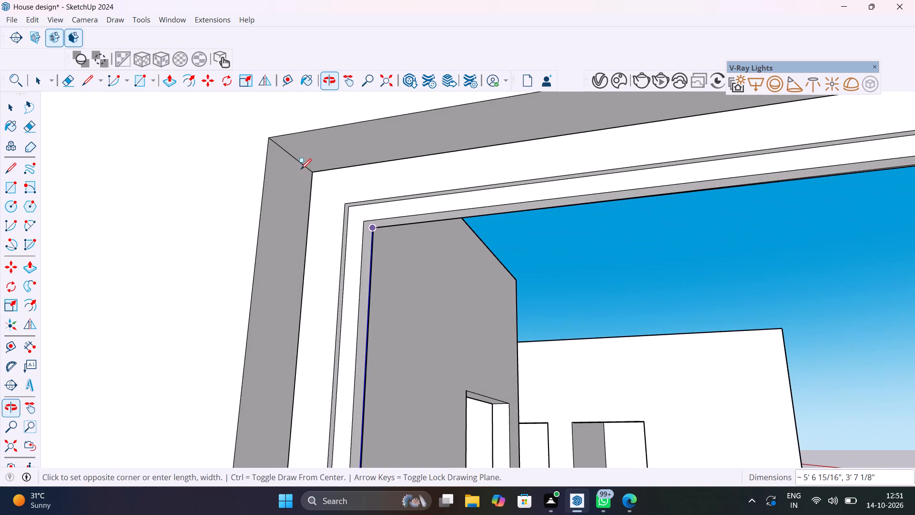
scroll(372, 231, "up", 15)
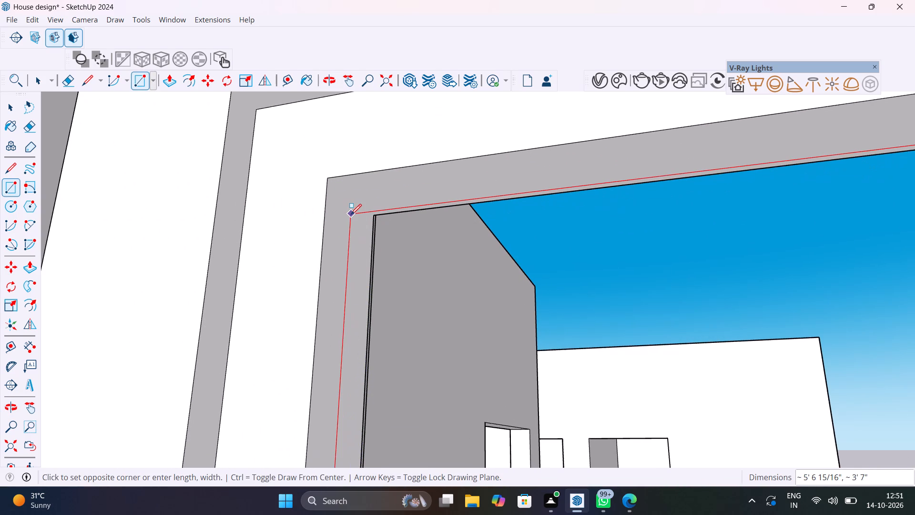
left_click(354, 213)
Paint the middle window's pane with Translucent Glass Gray from the Glass and Mirrors collection.
scroll(364, 231, "down", 7)
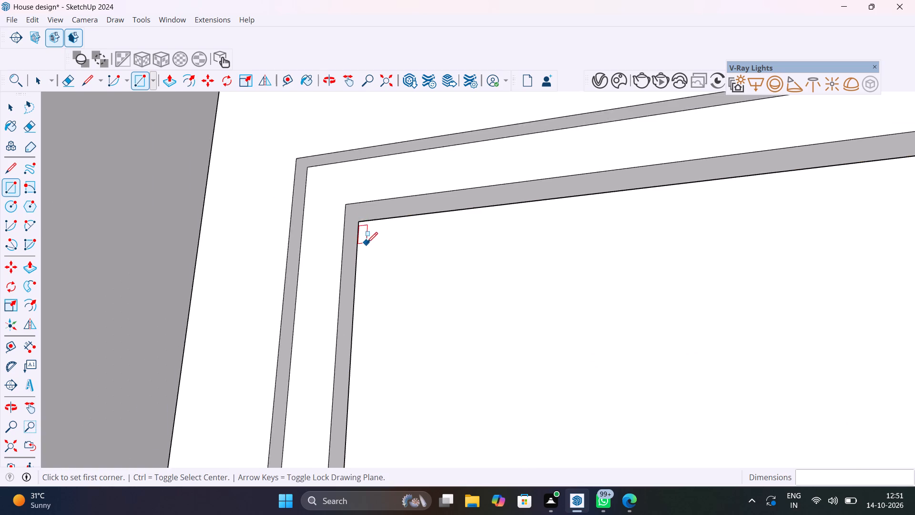
scroll(367, 243, "down", 20)
scroll(367, 243, "down", 16)
middle_click_drag(395, 289, 442, 342)
key("b")
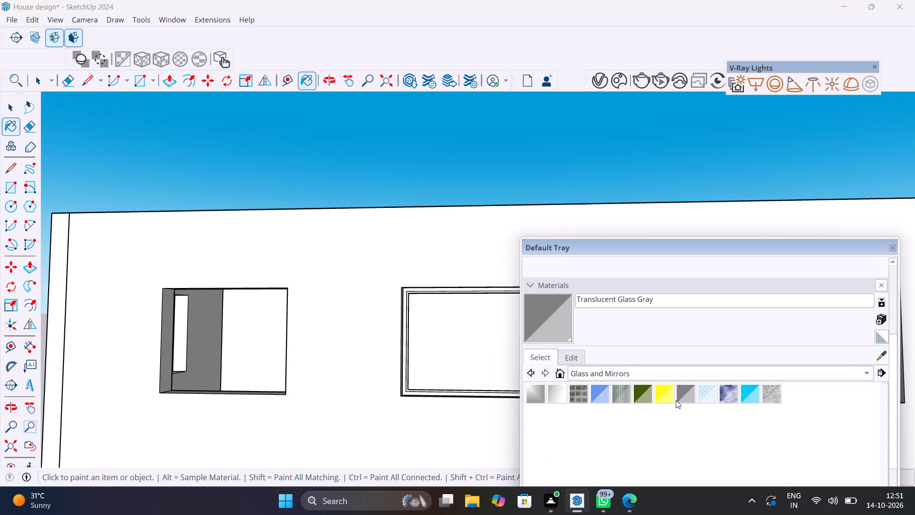
left_click(690, 398)
left_click(491, 341)
key("space")
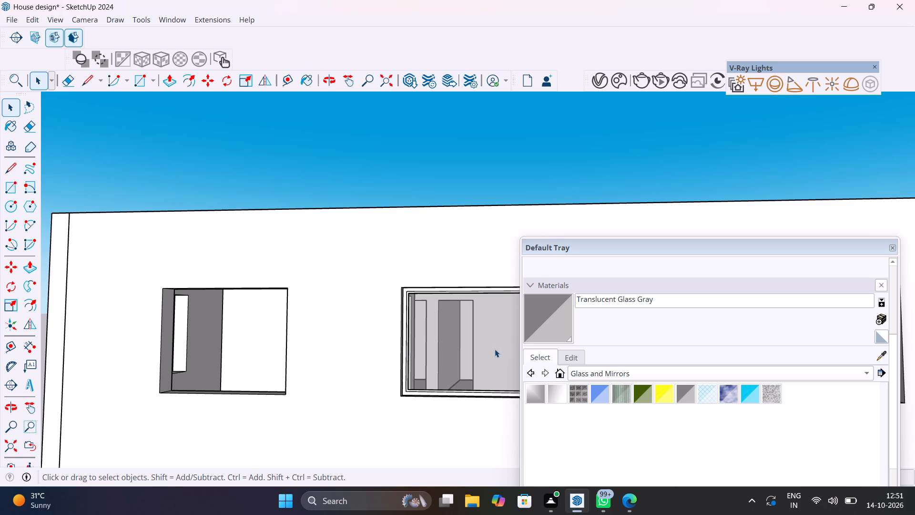
Draw a rectangle spanning the remaining empty window opening, mid-depth in the wall, from a head corner to the diagonally opposite sill corner.
scroll(495, 349, "down", 8)
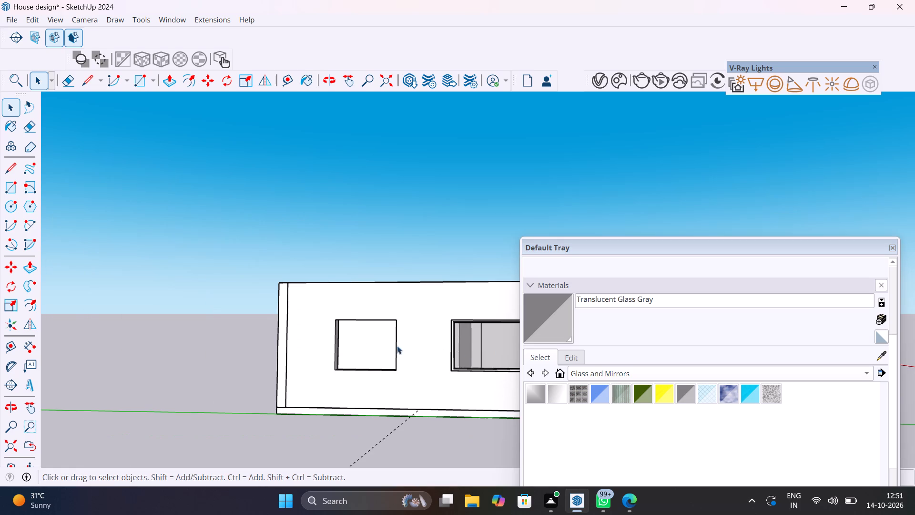
middle_click_drag(403, 350, 467, 422)
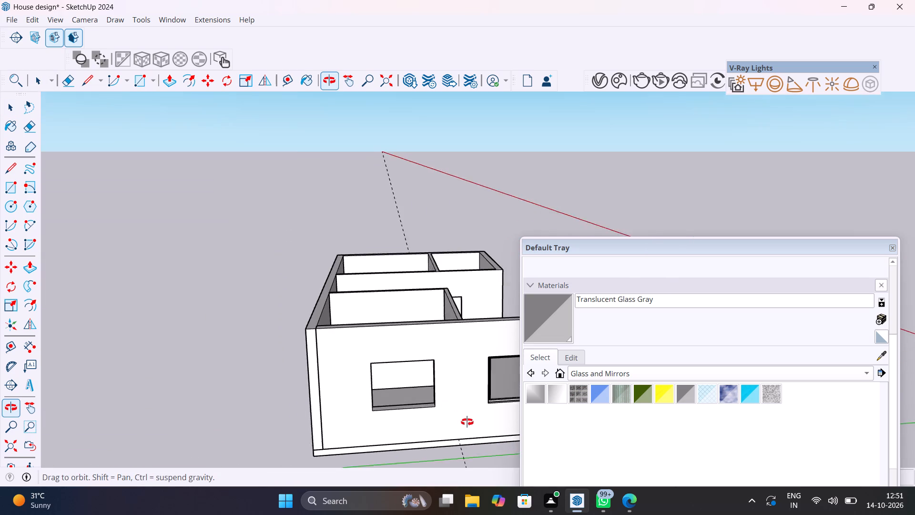
middle_click_drag(467, 422, 444, 348)
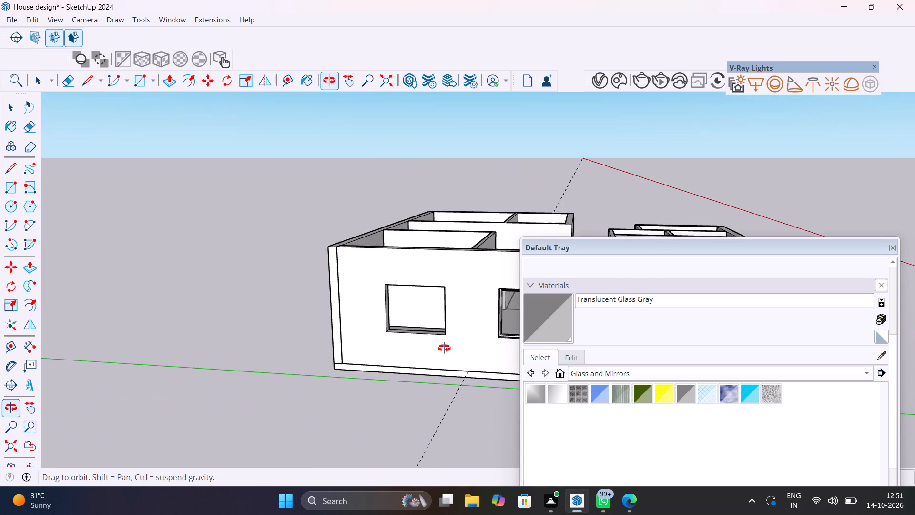
middle_click_drag(444, 348, 444, 349)
scroll(386, 294, "up", 12)
middle_click_drag(386, 294, 308, 264, "shift")
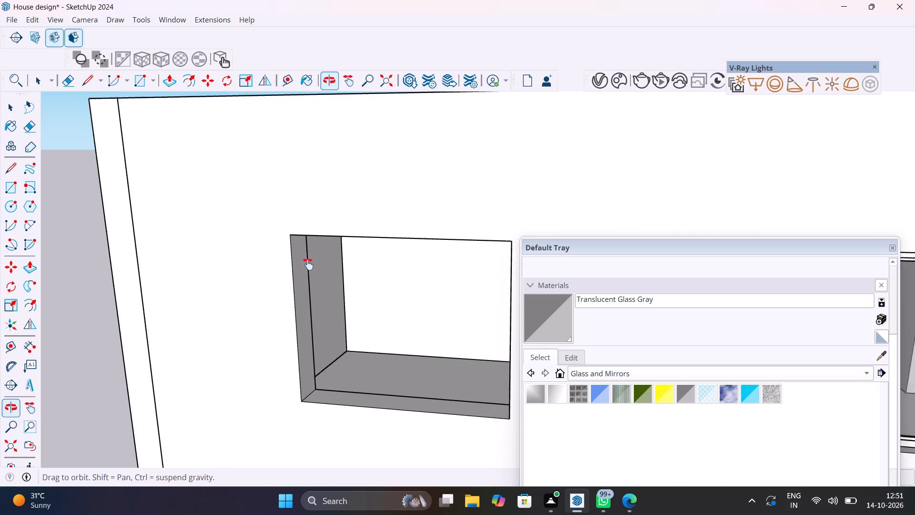
middle_click_drag(308, 264, 254, 242, "shift")
scroll(252, 179, "up", 7)
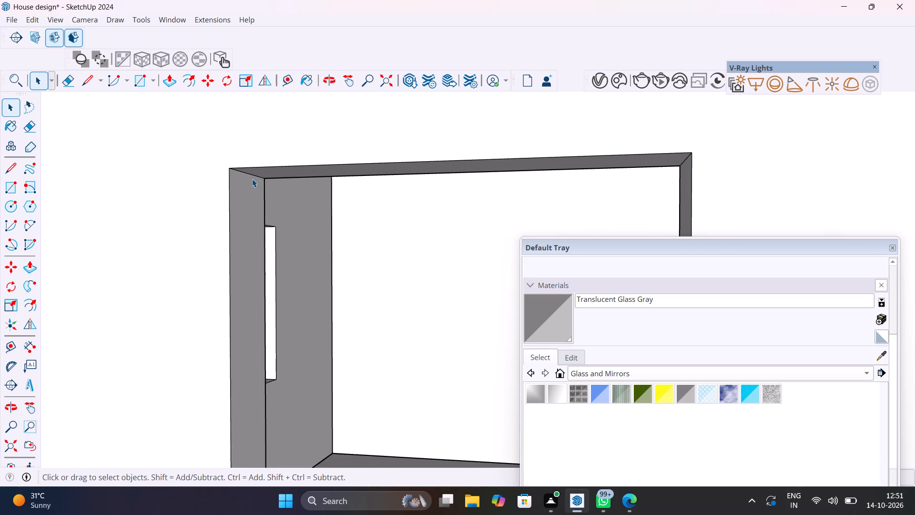
key("r")
left_click(253, 178)
scroll(285, 254, "down", 4)
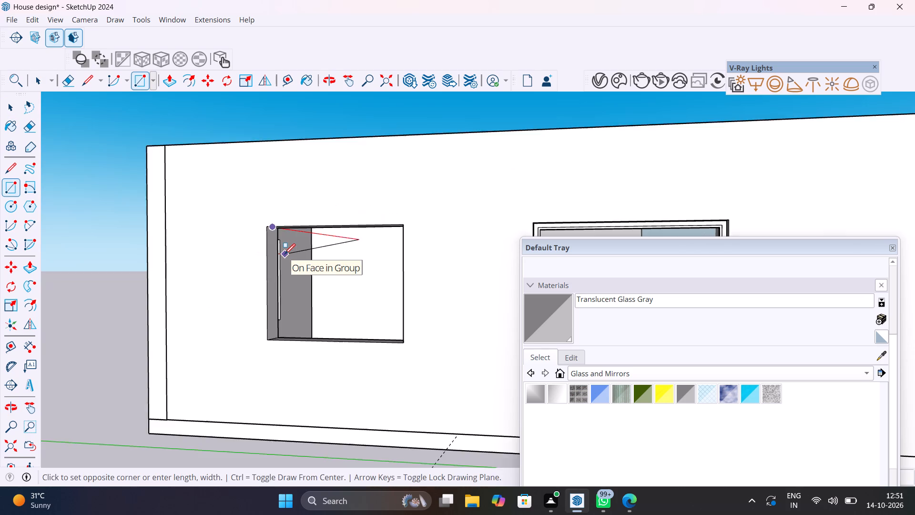
scroll(285, 254, "down", 10)
middle_click_drag(322, 300, 394, 351)
scroll(358, 323, "up", 8)
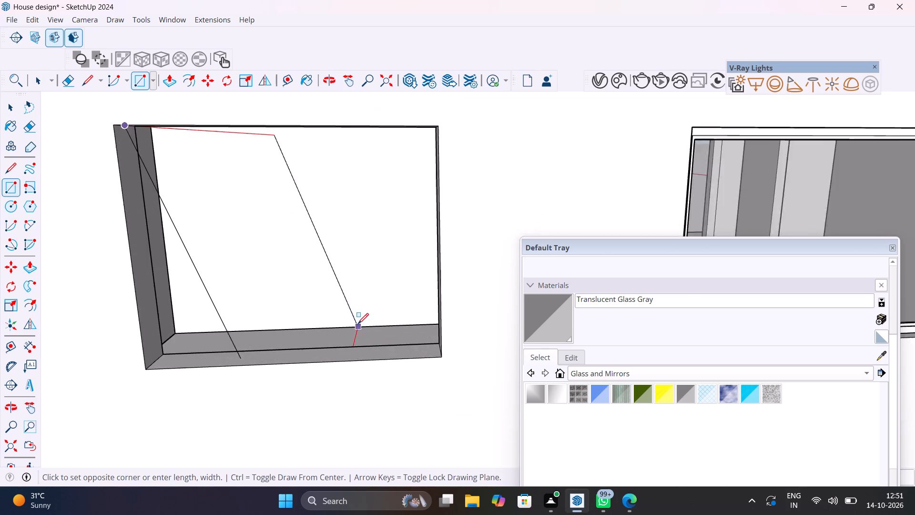
scroll(358, 324, "up", 2)
middle_click_drag(393, 345, 425, 332)
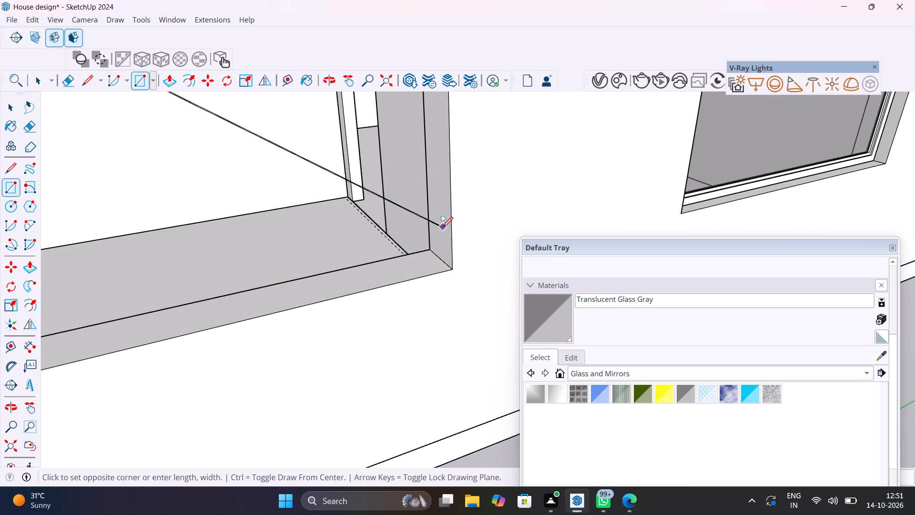
left_click(437, 262)
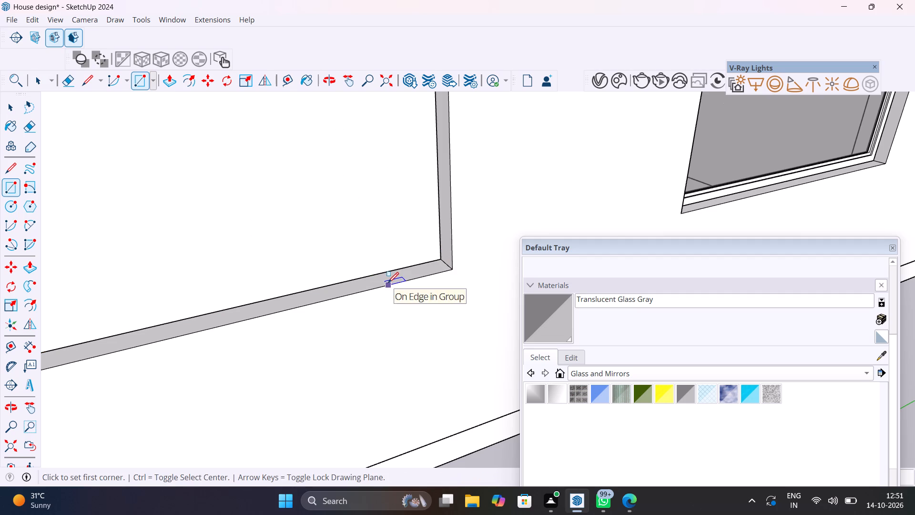
Delete only the face of the rectangle filling the opening, leaving its edges around the sill, jambs and head.
key("space")
scroll(388, 283, "down", 12)
middle_click_drag(376, 261, 393, 275)
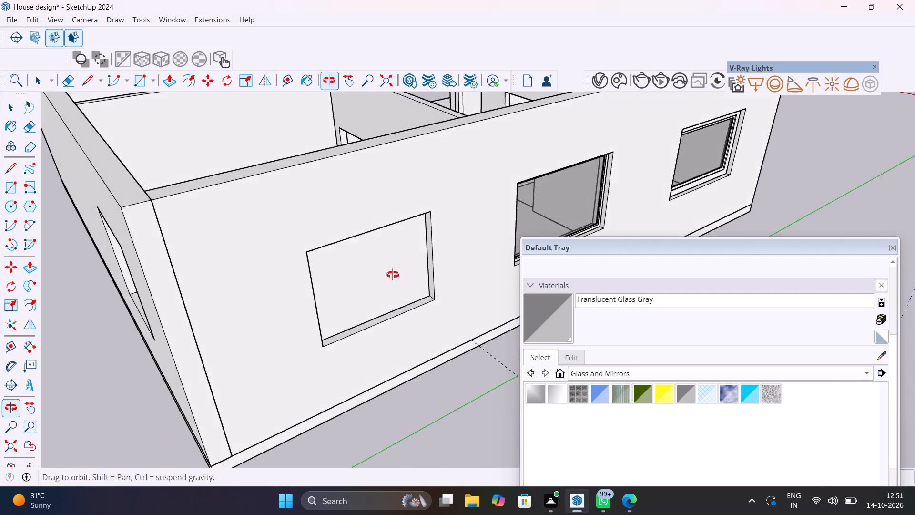
middle_click_drag(393, 275, 370, 292)
scroll(364, 271, "up", 8)
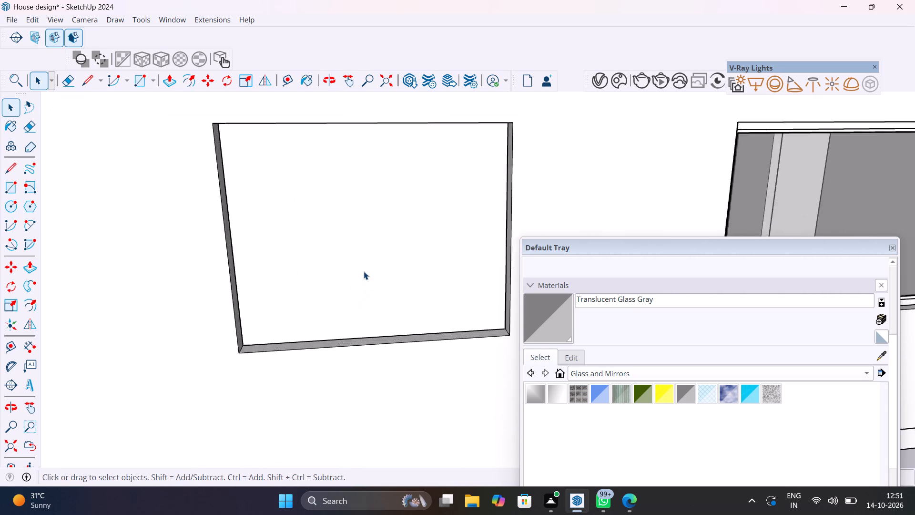
scroll(364, 271, "up", 2)
left_click(364, 271)
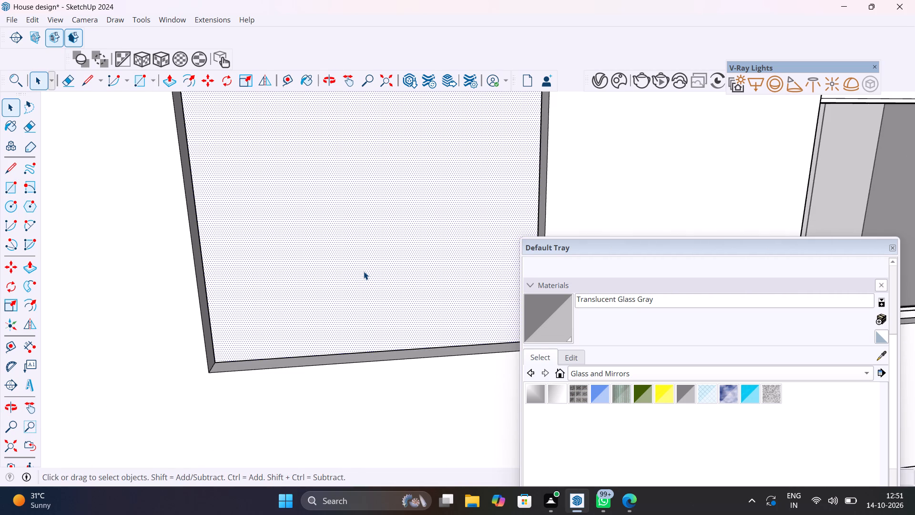
key("Delete")
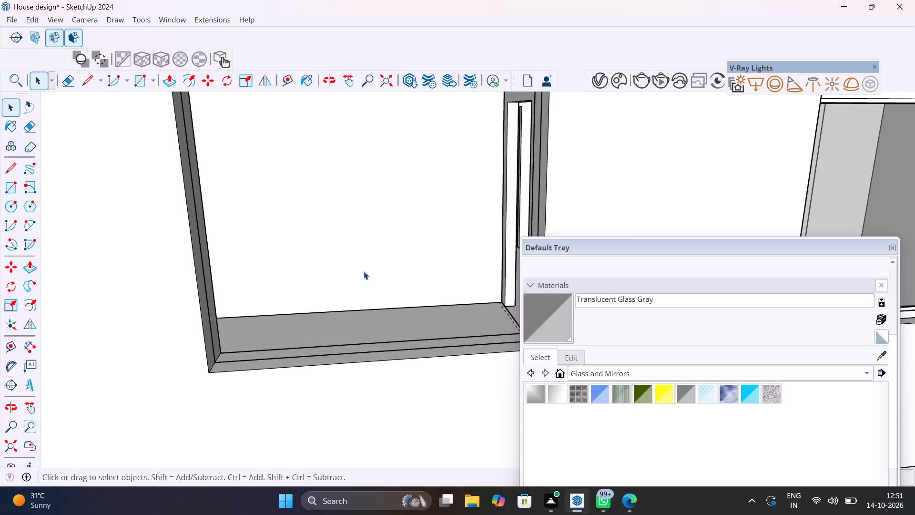
Draw a small rectangle on the sill against the jamb, on the outer side of the mid-depth edge, as the frame profile's base.
middle_click_drag(386, 300, 264, 253, "shift")
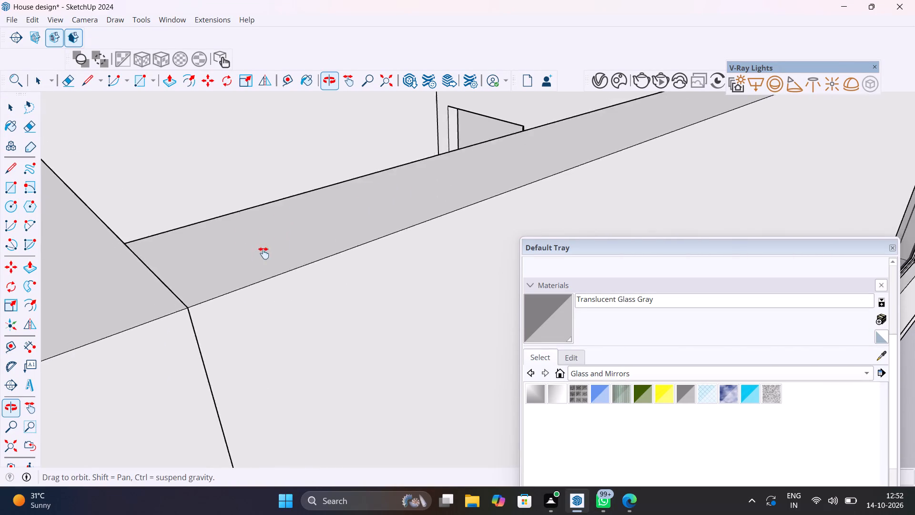
middle_click_drag(264, 253, 123, 194, "shift")
scroll(256, 248, "down", 20)
scroll(256, 248, "down", 7)
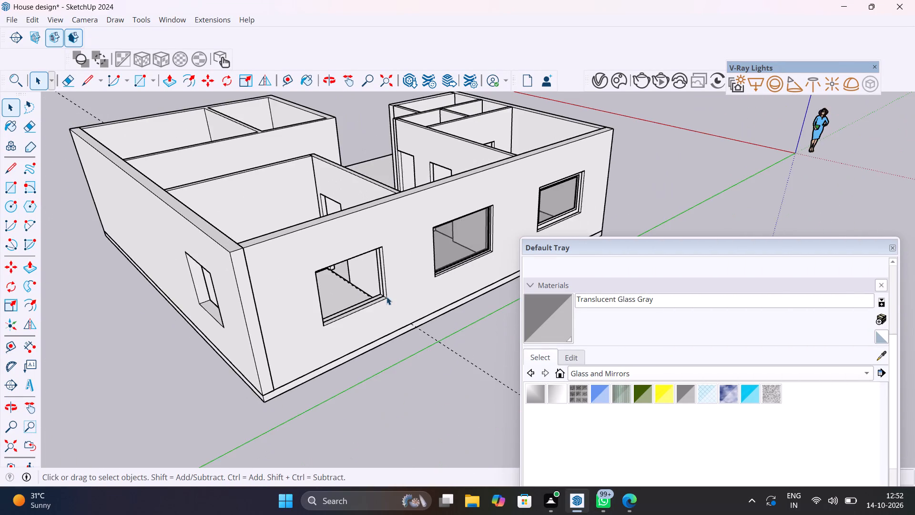
scroll(386, 296, "up", 20)
scroll(386, 296, "up", 4)
middle_click_drag(358, 330, 418, 355)
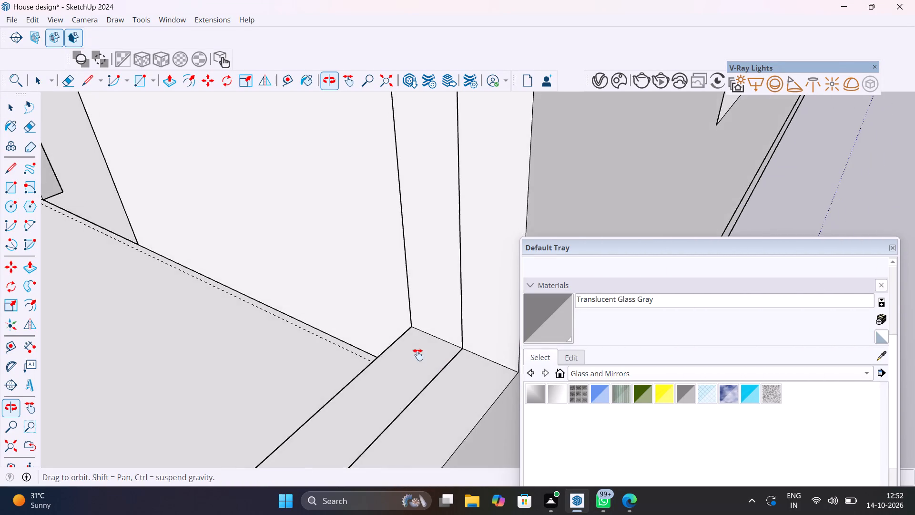
middle_click_drag(418, 355, 335, 329)
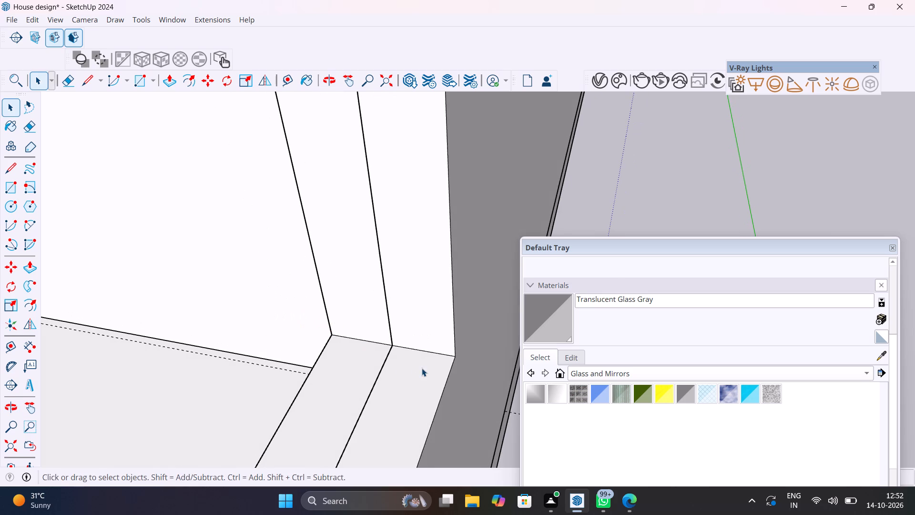
scroll(421, 359, "up", 2)
key("r")
left_click(406, 349)
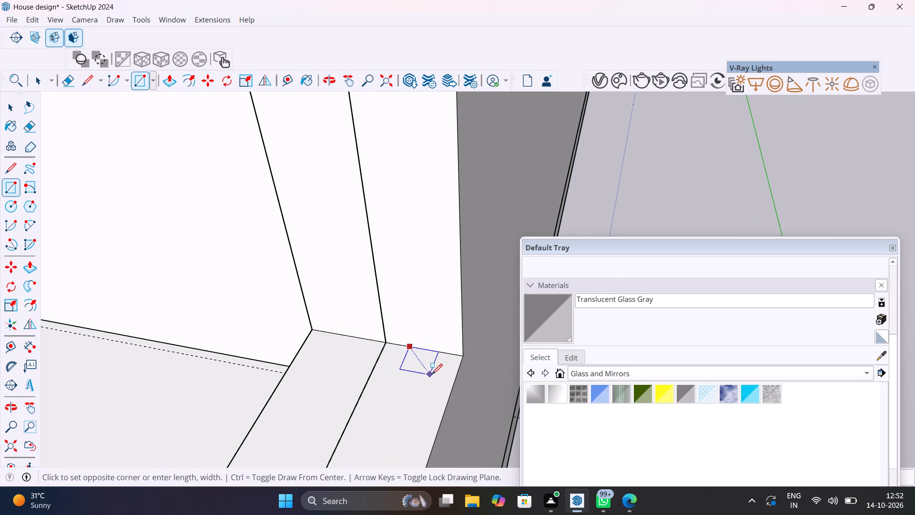
left_click(438, 396)
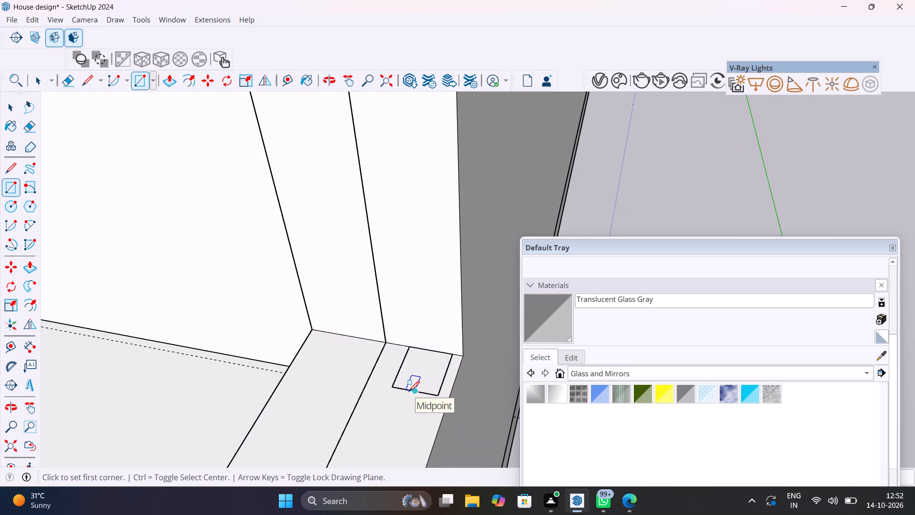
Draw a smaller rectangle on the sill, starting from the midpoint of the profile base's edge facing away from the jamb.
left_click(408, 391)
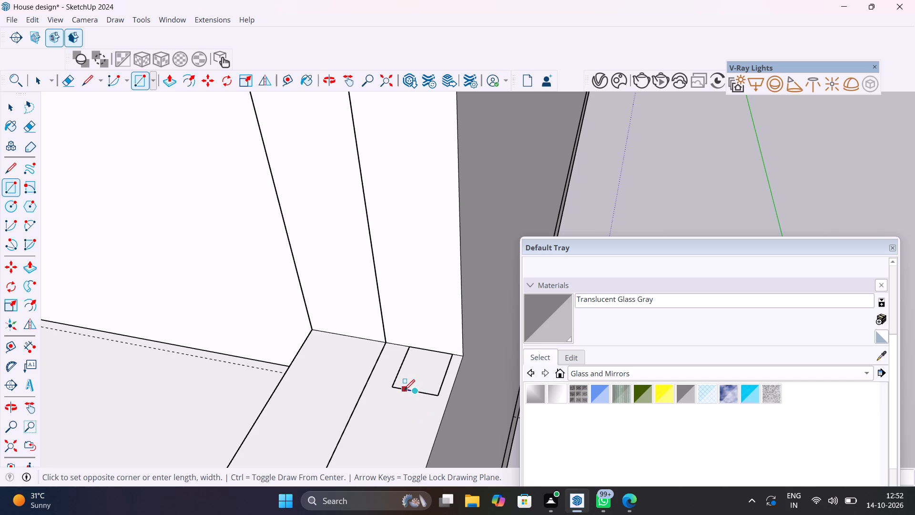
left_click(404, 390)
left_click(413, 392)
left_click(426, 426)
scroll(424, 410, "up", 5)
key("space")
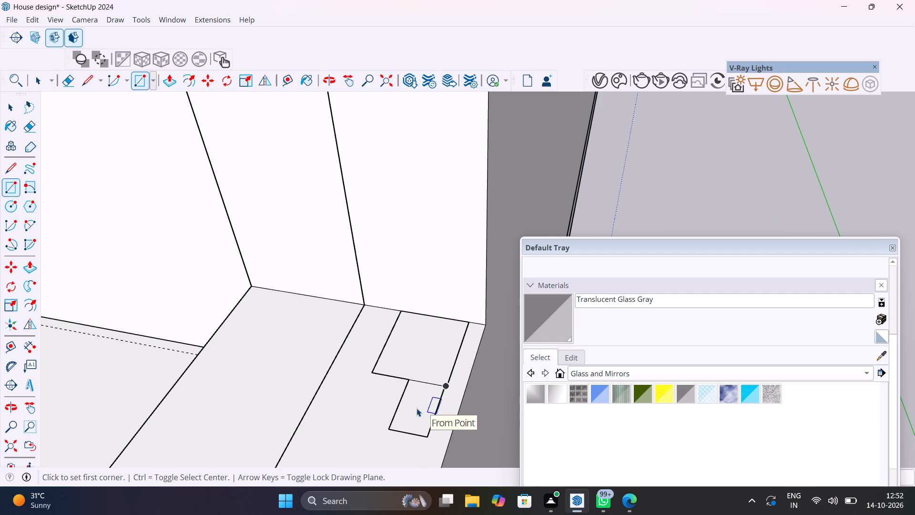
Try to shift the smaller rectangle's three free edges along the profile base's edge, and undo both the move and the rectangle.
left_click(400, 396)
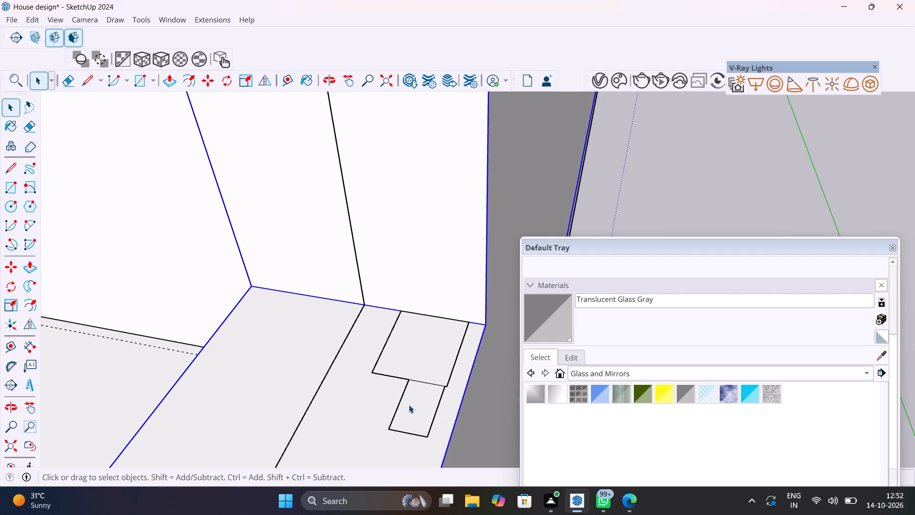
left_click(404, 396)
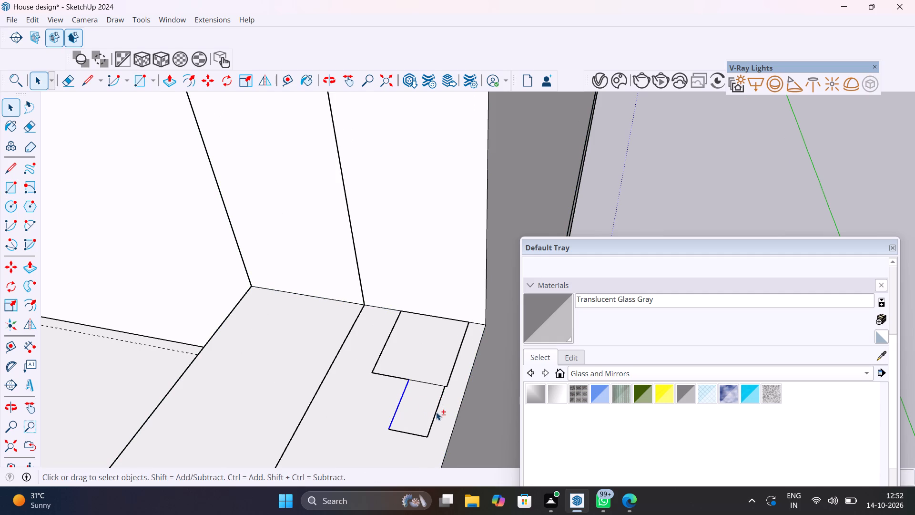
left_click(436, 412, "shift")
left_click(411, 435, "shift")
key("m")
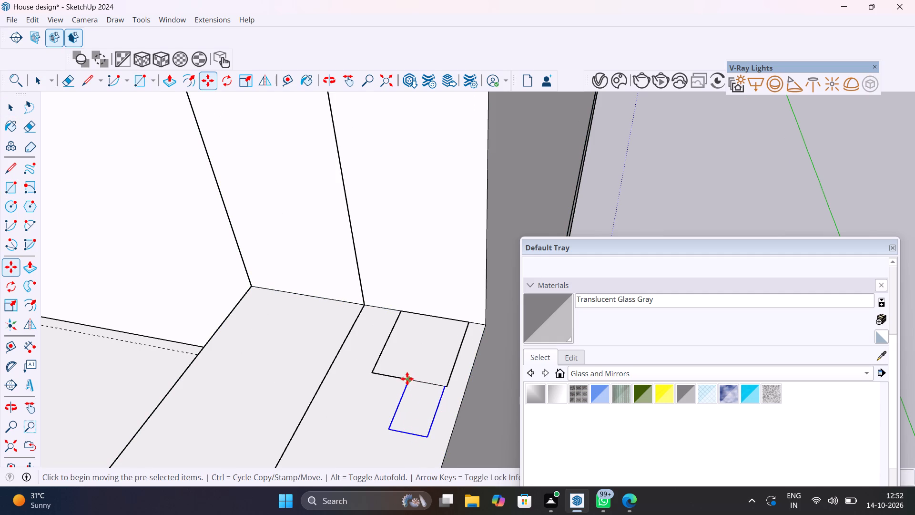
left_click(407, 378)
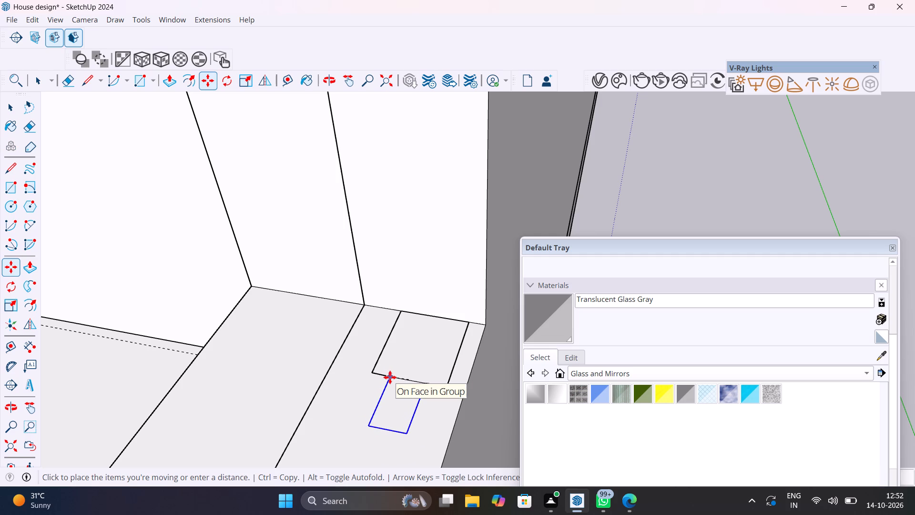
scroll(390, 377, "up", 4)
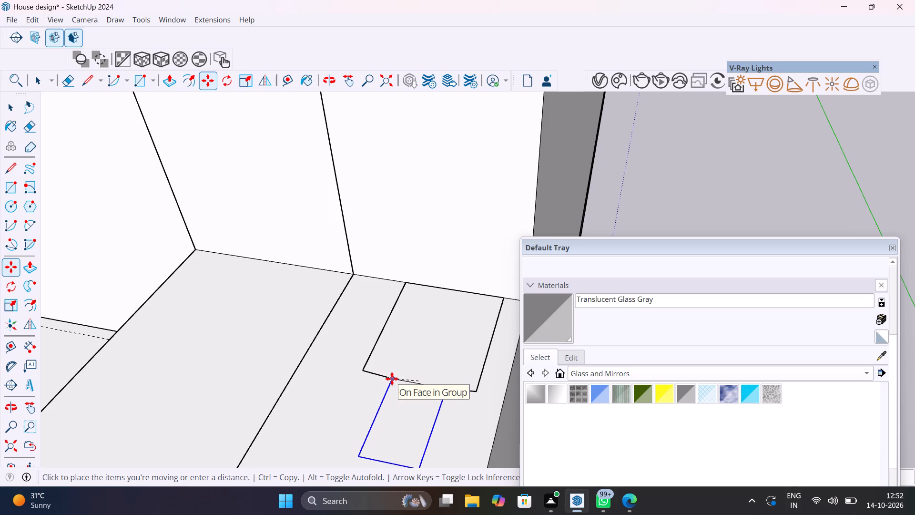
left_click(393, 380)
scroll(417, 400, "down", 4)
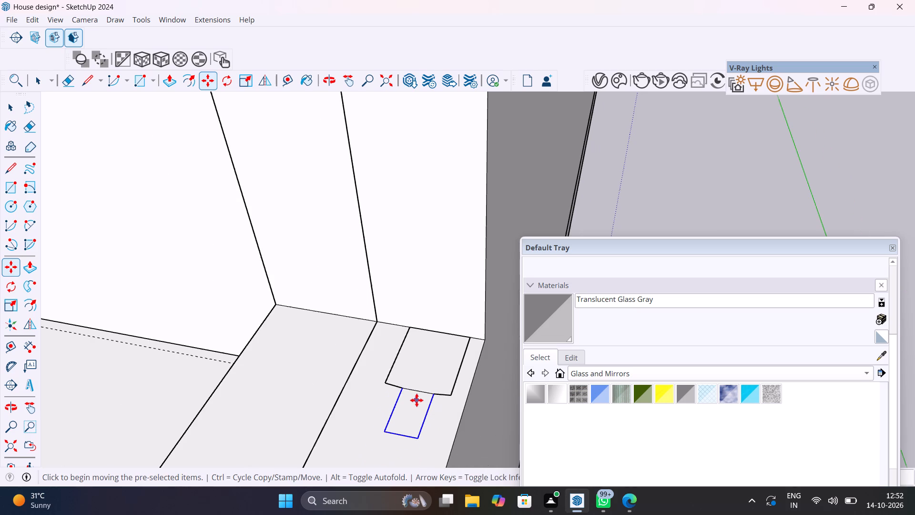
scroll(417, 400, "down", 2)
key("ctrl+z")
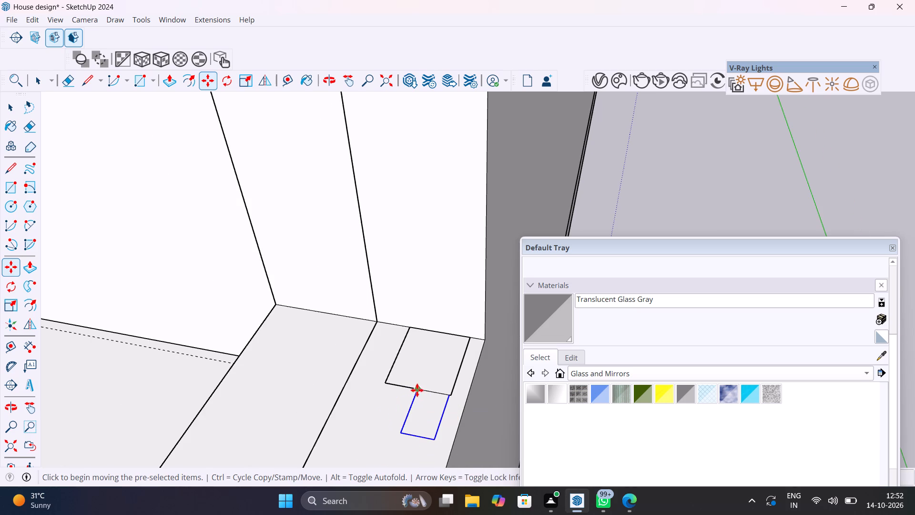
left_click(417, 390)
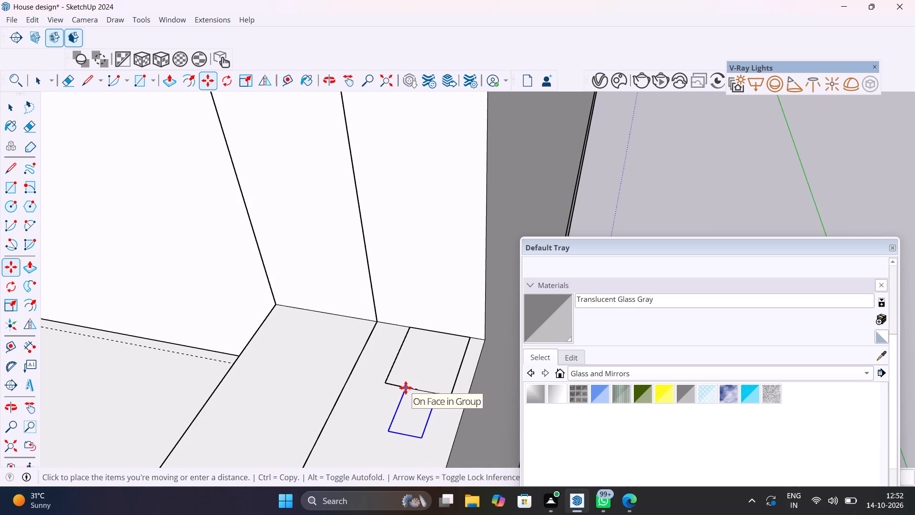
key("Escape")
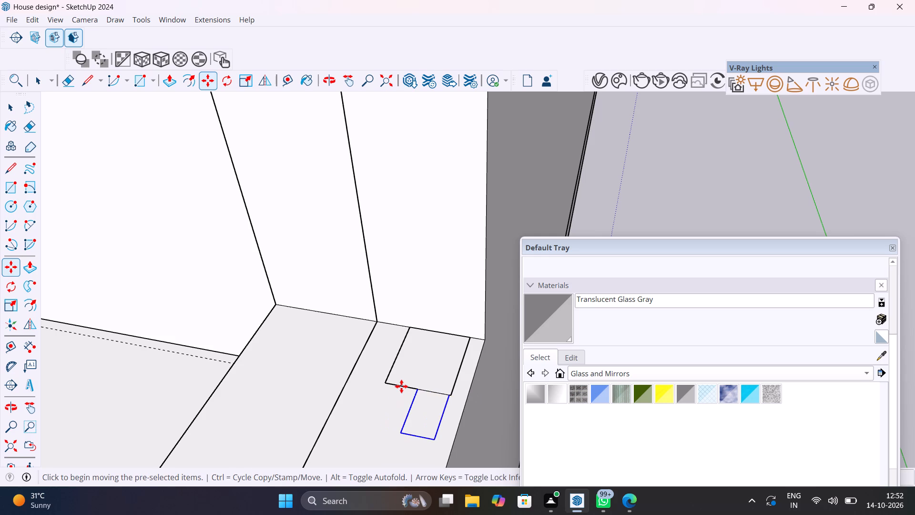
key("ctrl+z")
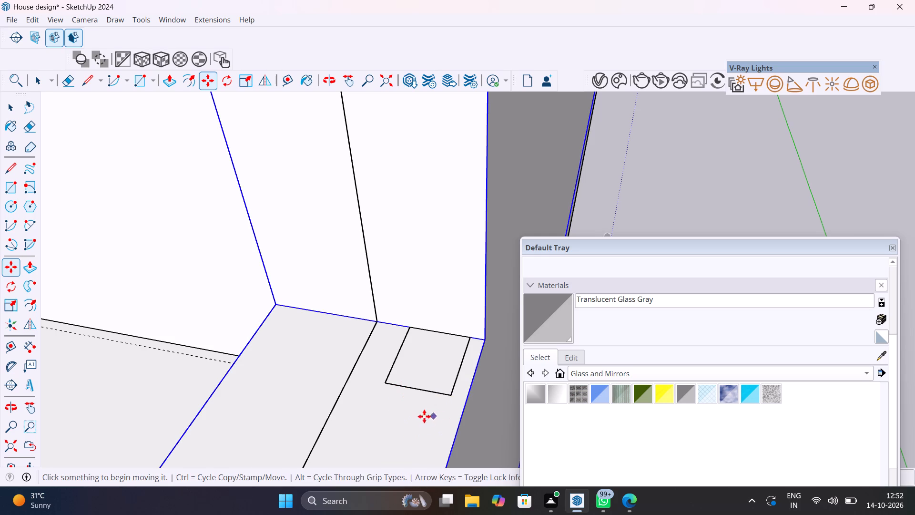
Redraw the smaller rectangle on the sill from the midpoint of the profile base's edge, extending away from the jamb.
key("space")
key("r")
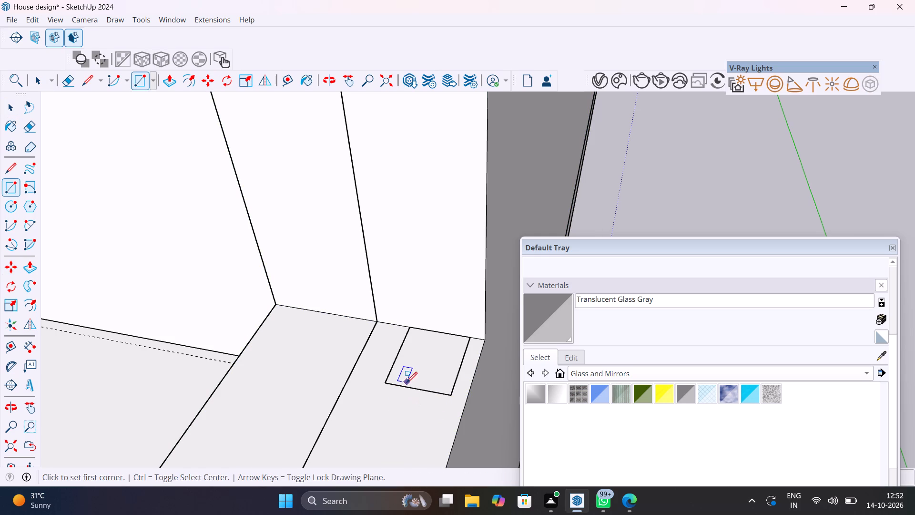
left_click(415, 388)
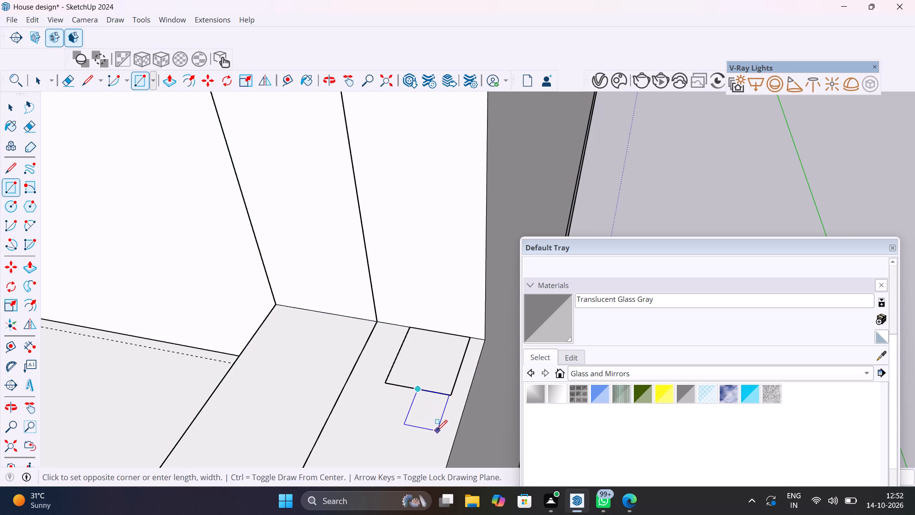
left_click(437, 431)
key("space")
Move the smaller rectangle's three free edges toward the jamb into the profile base, shaping it into a zigzag profile.
left_click(441, 418)
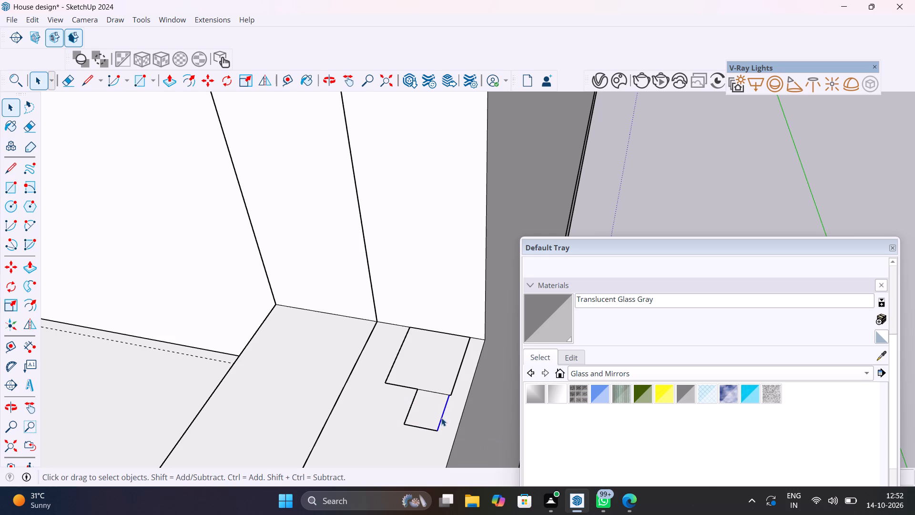
left_click(414, 403, "shift")
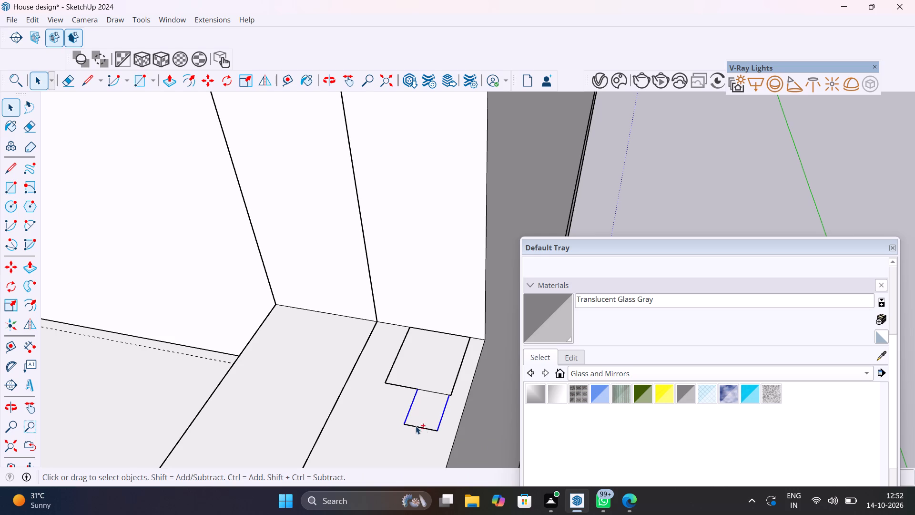
left_click(425, 429, "shift")
key("m")
left_click(419, 391)
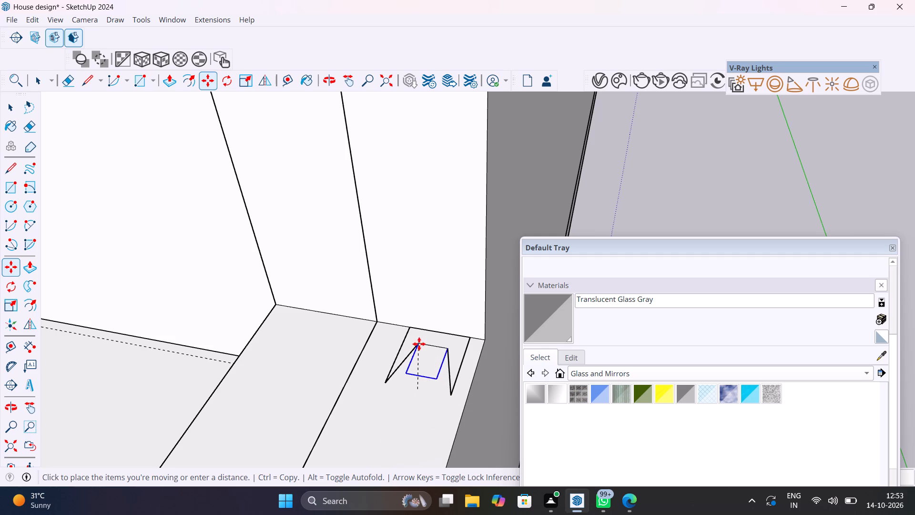
left_click(419, 344)
key("space")
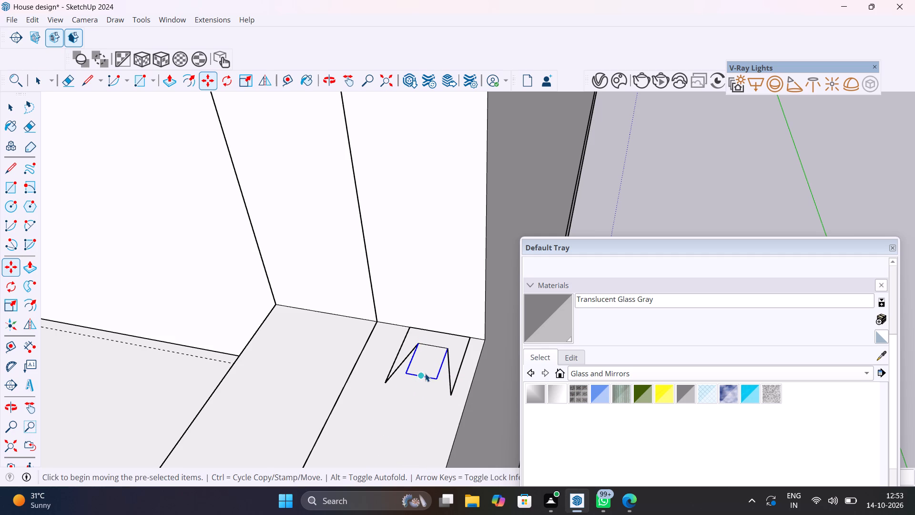
Delete the short edge closing the notch nearest the jamb, leaving one continuous frame profile.
left_click(432, 345)
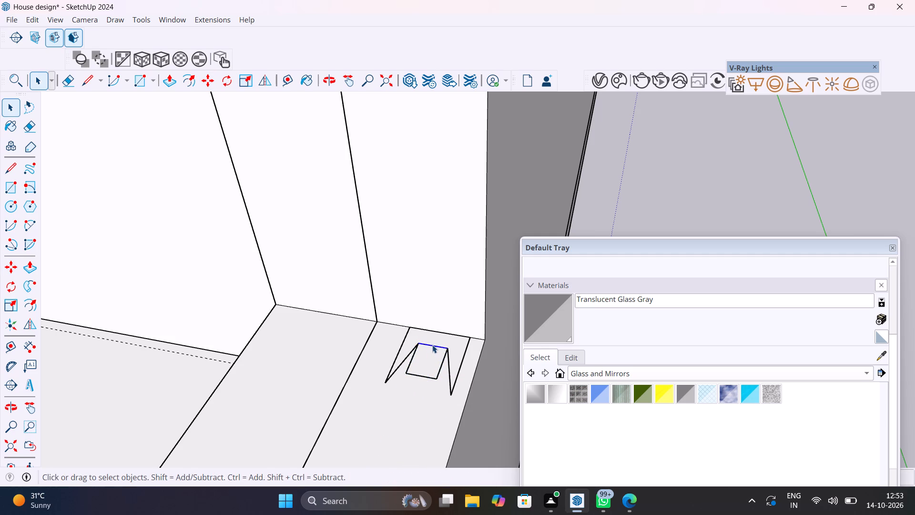
key("Delete")
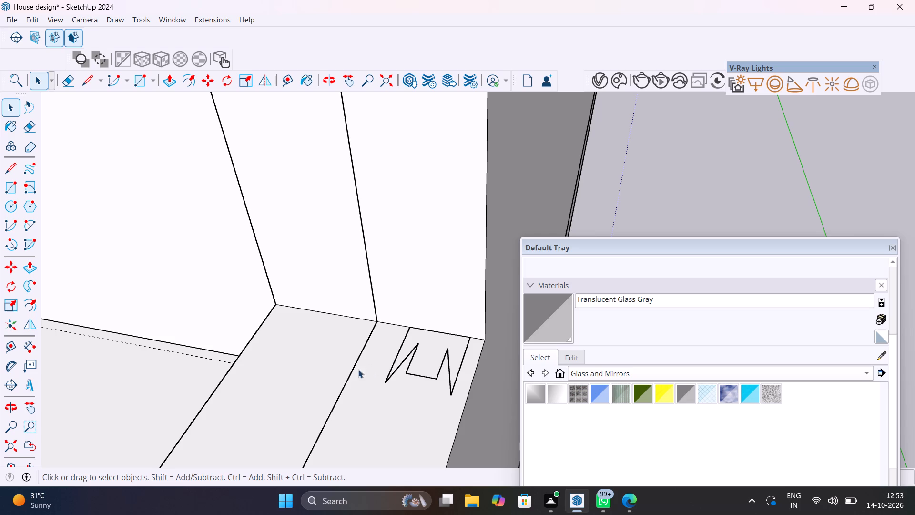
Weld the four mid-depth edges along the opening's sill, both jambs and head into one path.
left_click(348, 376)
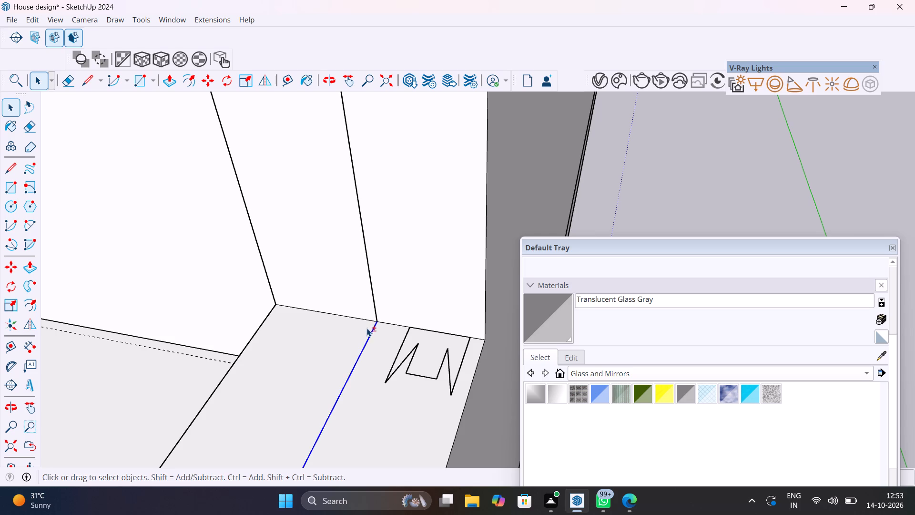
left_click(374, 306, "shift")
scroll(381, 311, "down", 15, "shift")
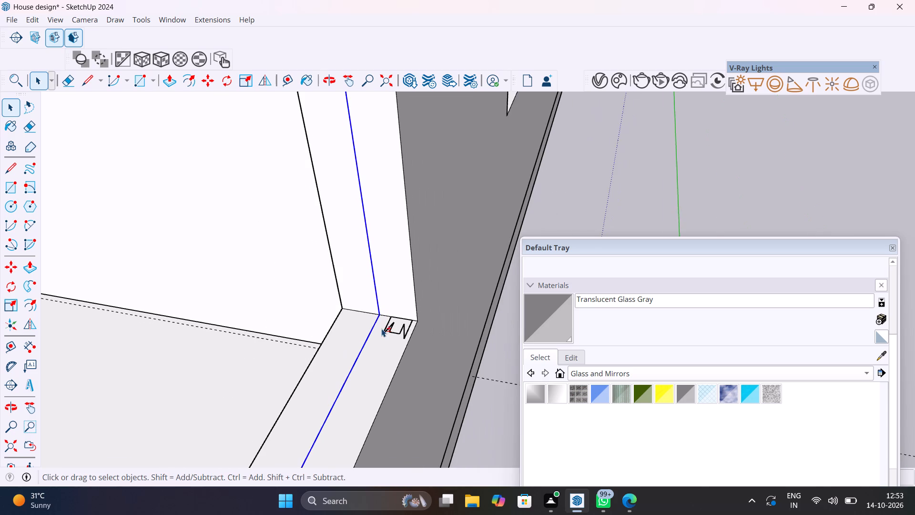
scroll(381, 328, "down", 8, "shift")
scroll(368, 344, "down", 1)
middle_click_drag(368, 344, 269, 331)
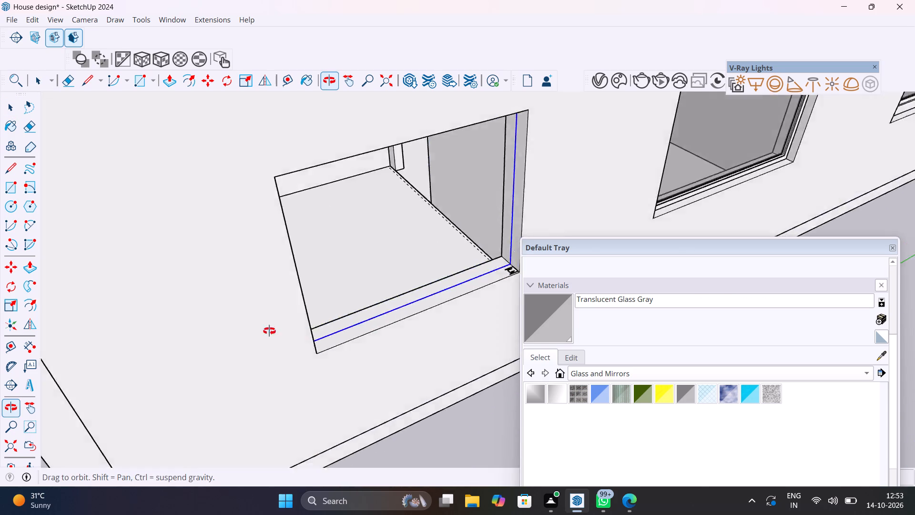
middle_click_drag(269, 331, 221, 329)
scroll(206, 224, "up", 9, "shift")
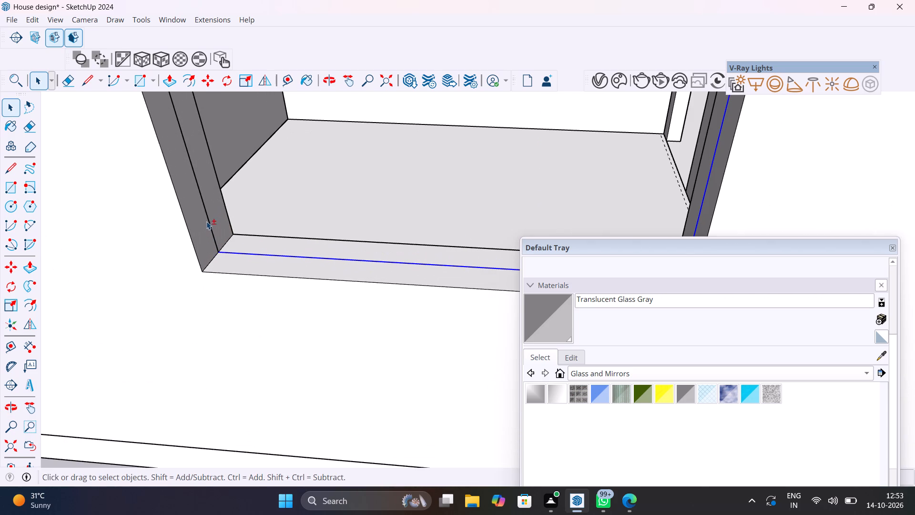
left_click(207, 219, "shift")
scroll(213, 224, "down", 14, "shift")
middle_click_drag(239, 251, 263, 332, "shift")
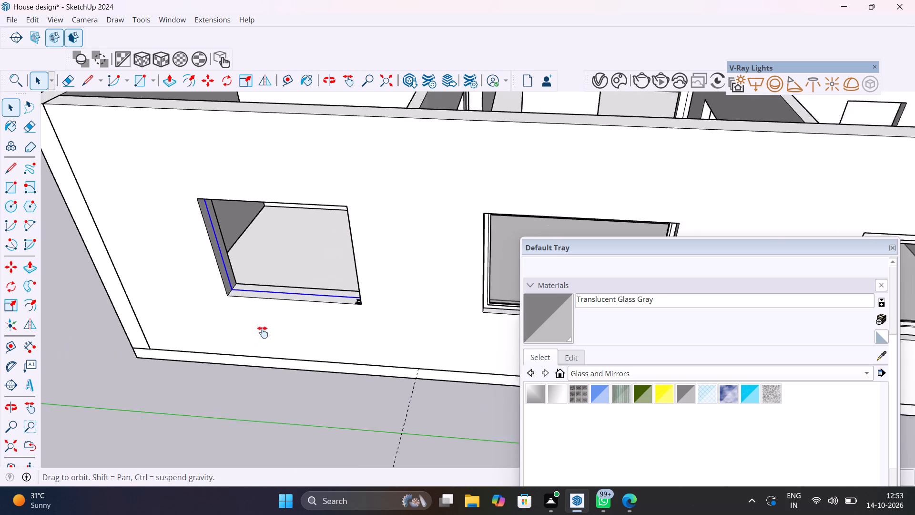
middle_click_drag(263, 332, 348, 287, "shift")
scroll(398, 169, "up", 2)
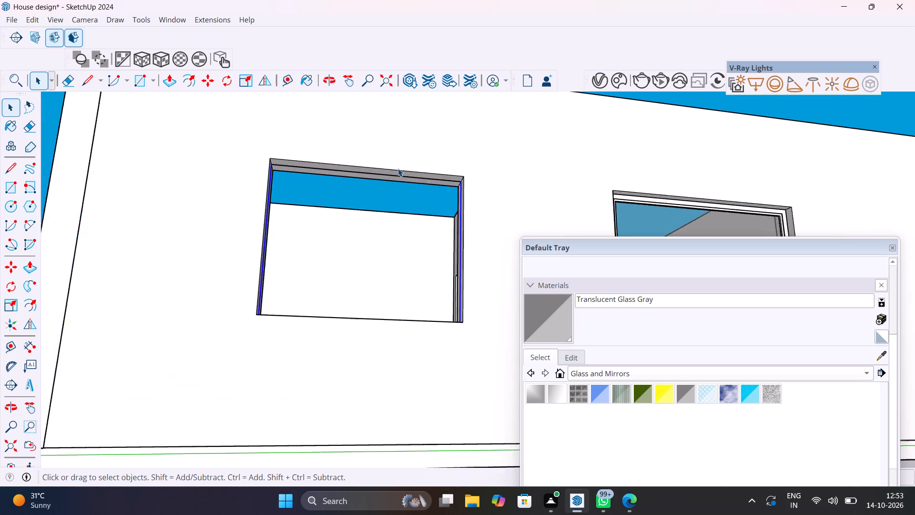
scroll(398, 168, "up", 7)
left_click(409, 183, "shift")
right_click(409, 183, "shift")
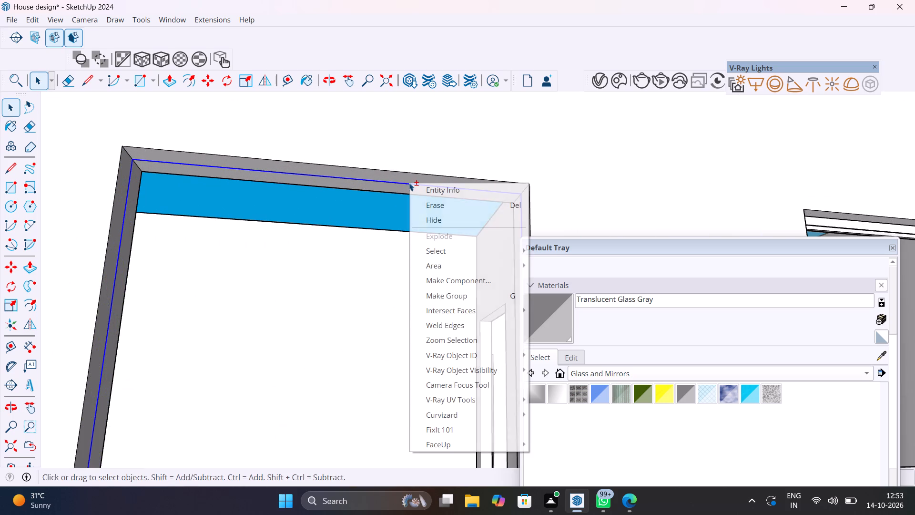
left_click(468, 323, "shift")
Extrude the zigzag profile with Follow Me along the welded path around the whole window opening.
scroll(414, 322, "down", 2)
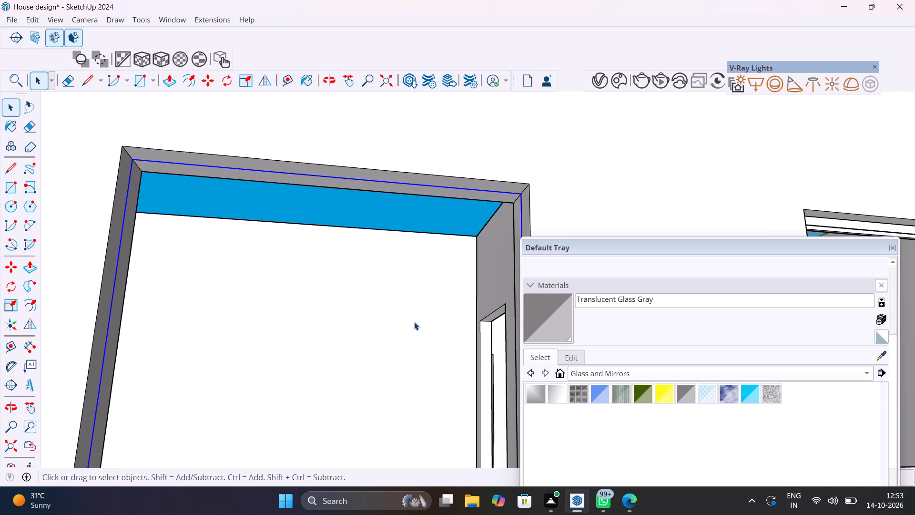
scroll(414, 322, "down", 7)
middle_click_drag(428, 372, 462, 465)
scroll(463, 426, "up", 12)
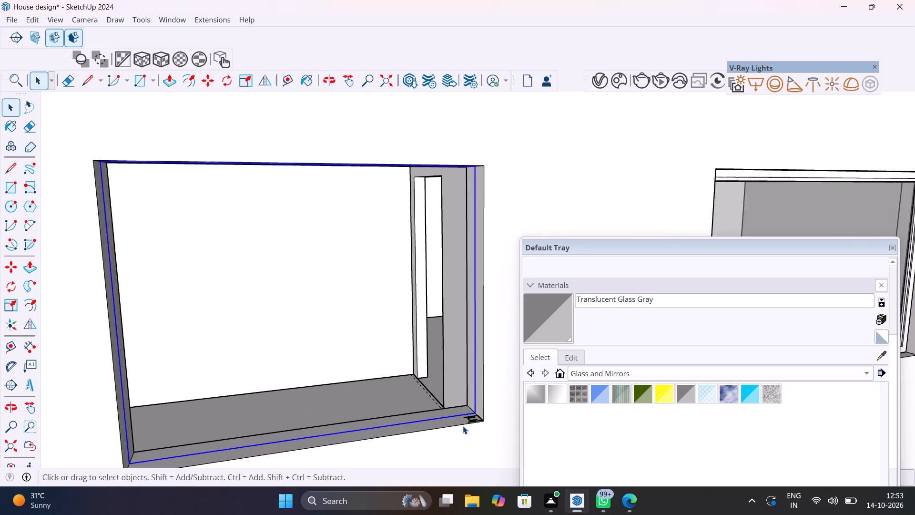
scroll(463, 426, "up", 9)
middle_click_drag(475, 459, 484, 474)
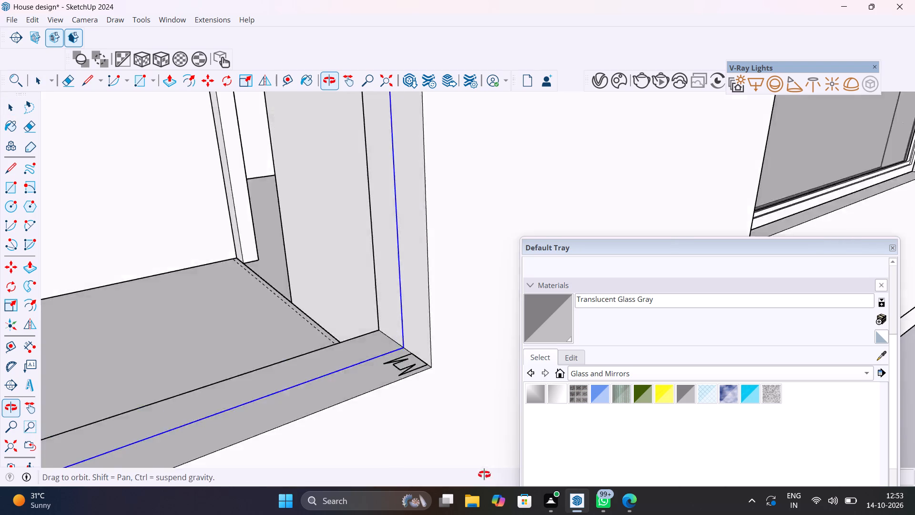
middle_click_drag(484, 474, 520, 496)
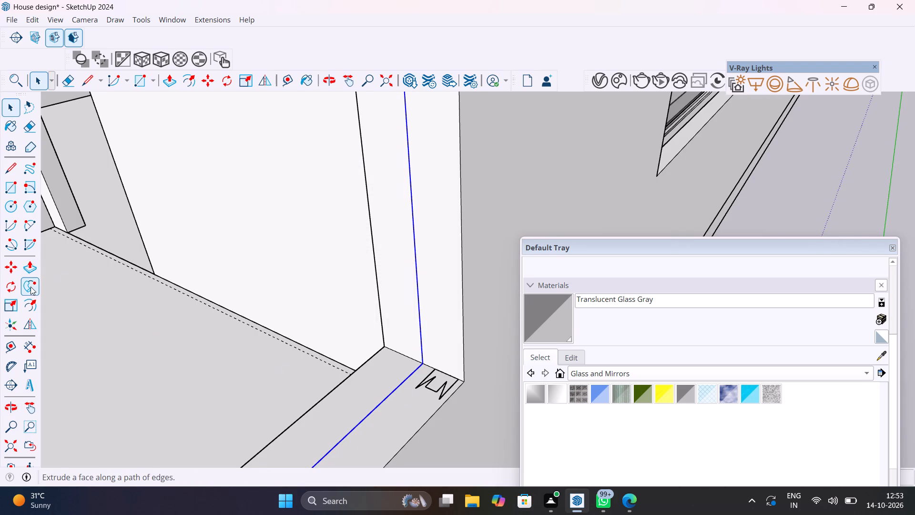
left_click(30, 287)
left_click(436, 381)
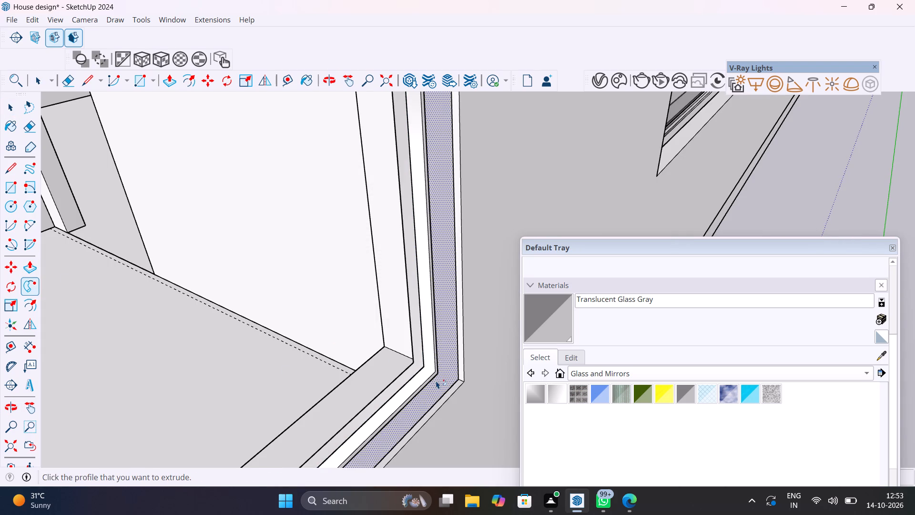
Undo the Follow Me extrusion of the zigzag profile around the window opening.
scroll(436, 380, "down", 14)
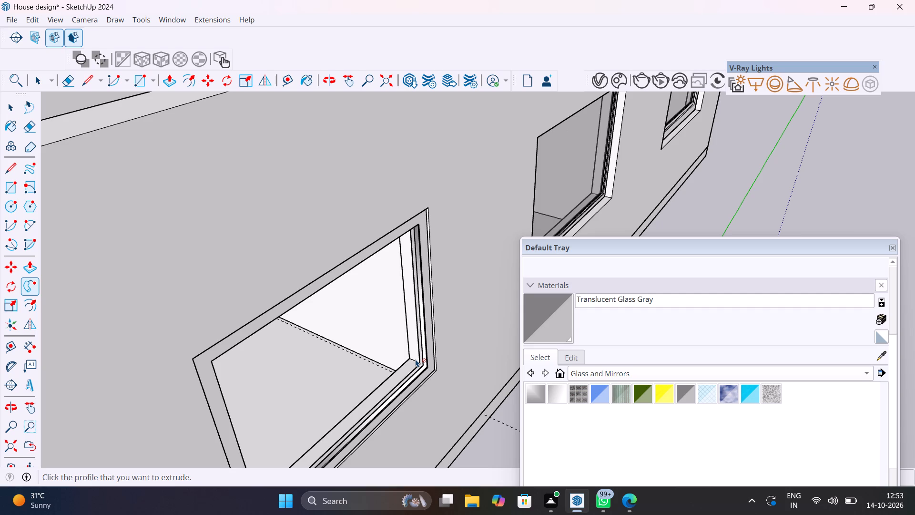
scroll(418, 361, "up", 4)
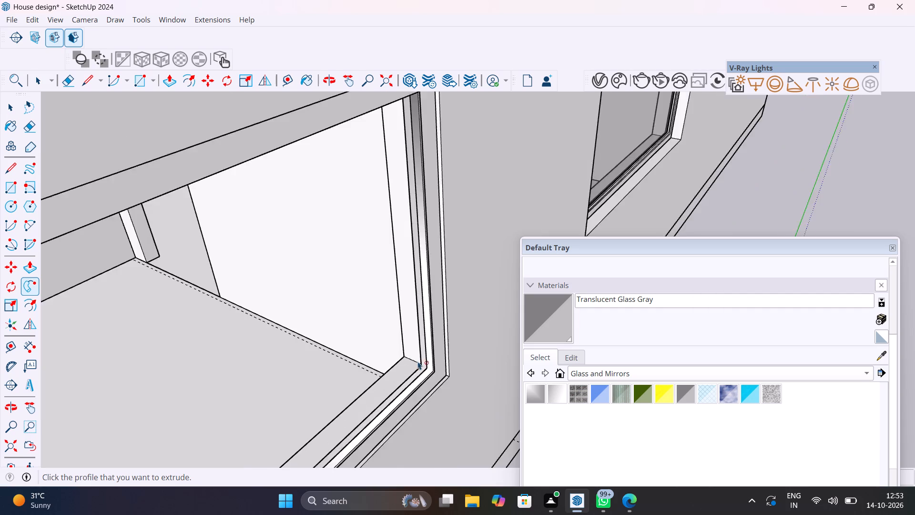
scroll(418, 361, "up", 11)
middle_click_drag(536, 397, 579, 399)
middle_click_drag(465, 411, 516, 425)
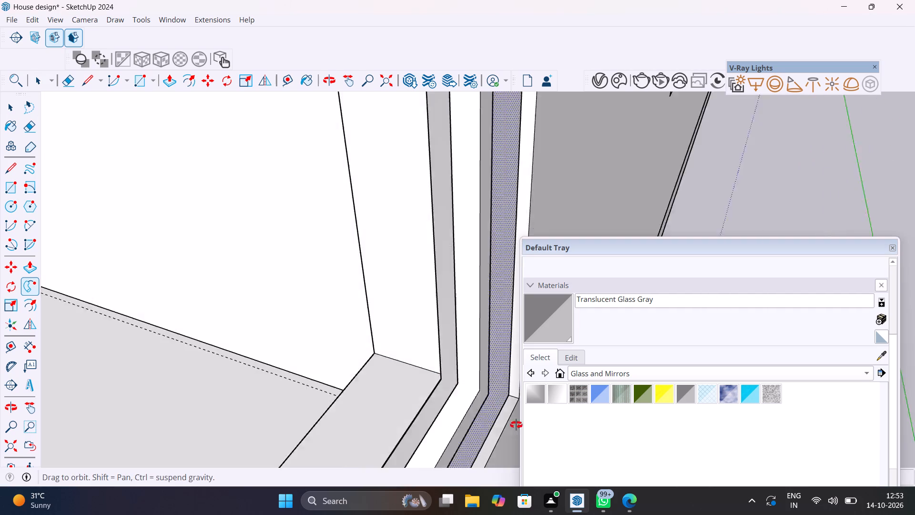
middle_click_drag(516, 425, 551, 247)
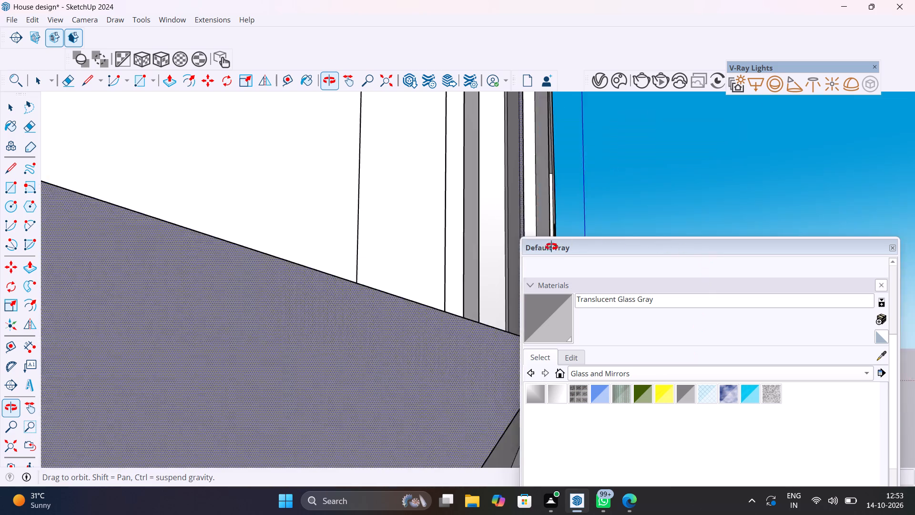
middle_click_drag(551, 247, 509, 443)
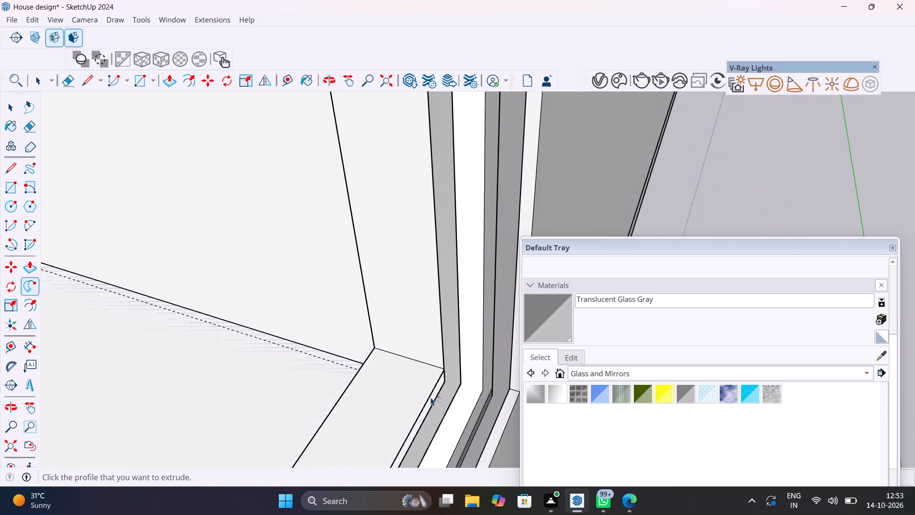
scroll(431, 397, "up", 1)
key("ctrl+z")
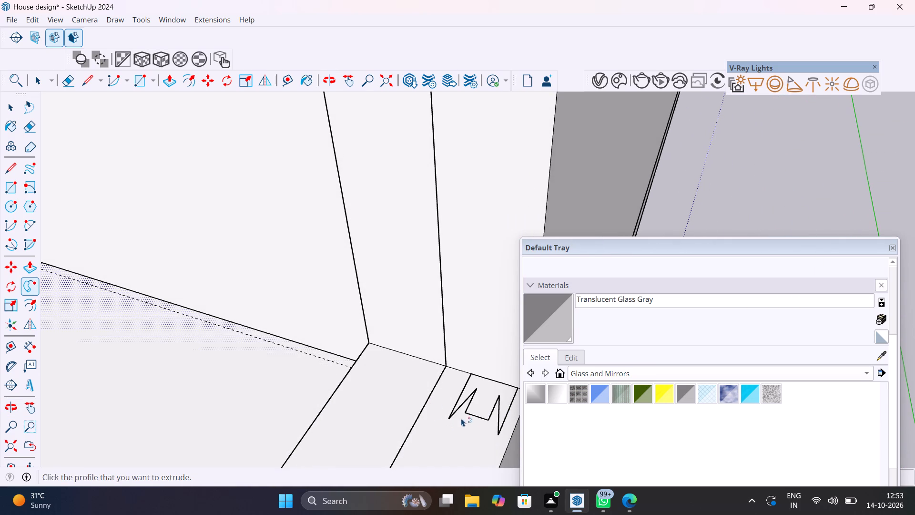
Erase all the zigzag profile's edges from the sill beside the jamb.
key("space")
left_click(475, 412)
key("Delete")
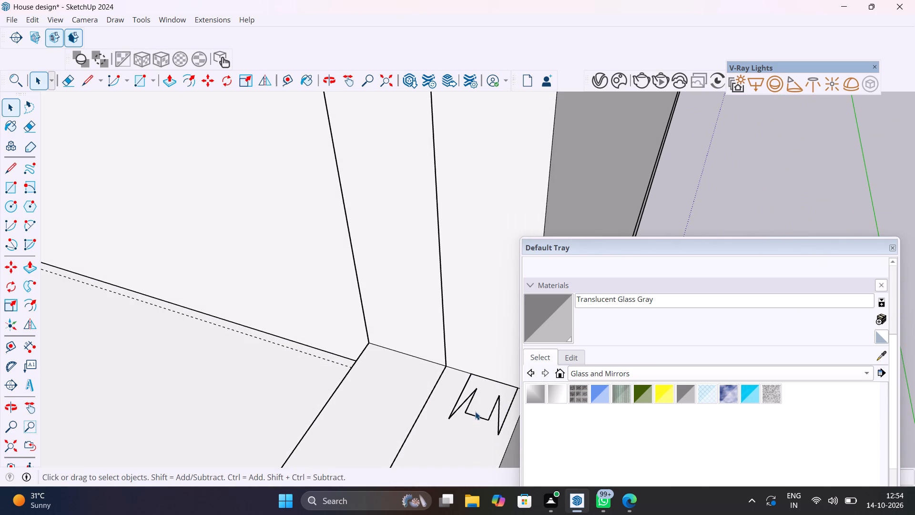
left_click(477, 417)
key("Delete")
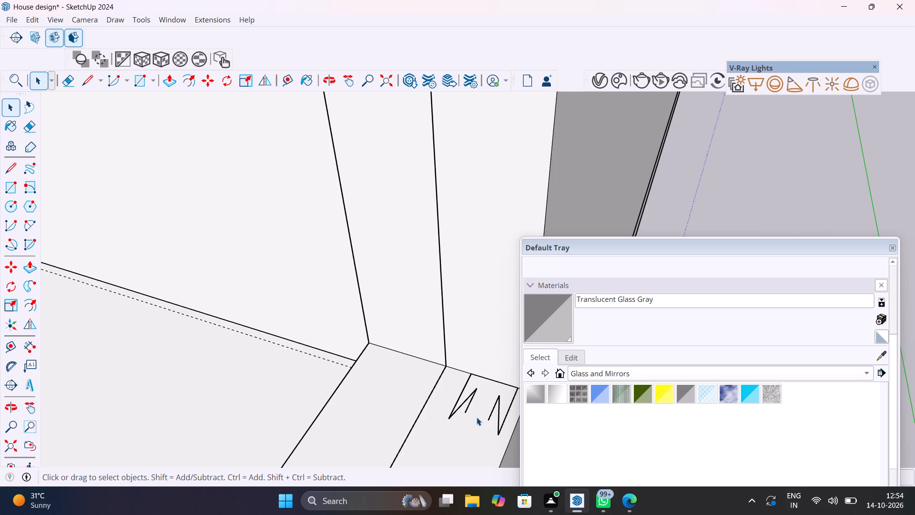
key("e")
left_click_drag(477, 417, 469, 388)
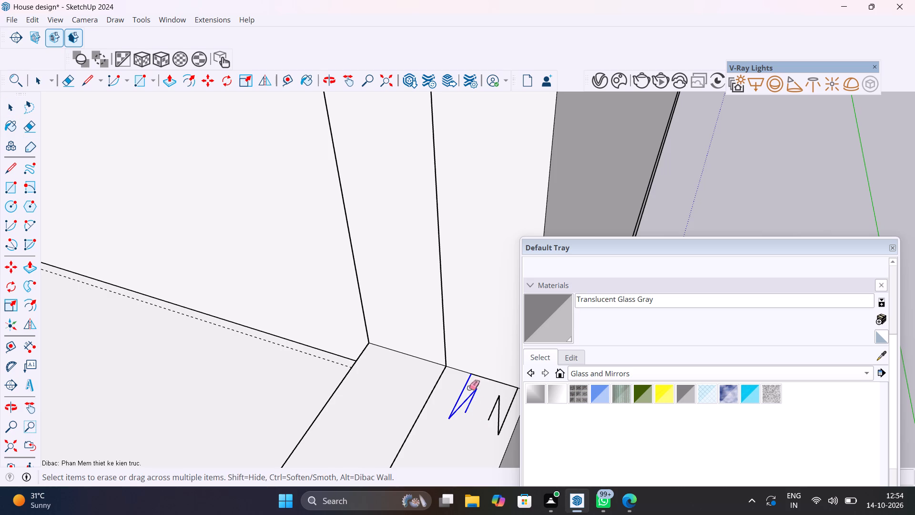
left_click_drag(469, 388, 508, 412)
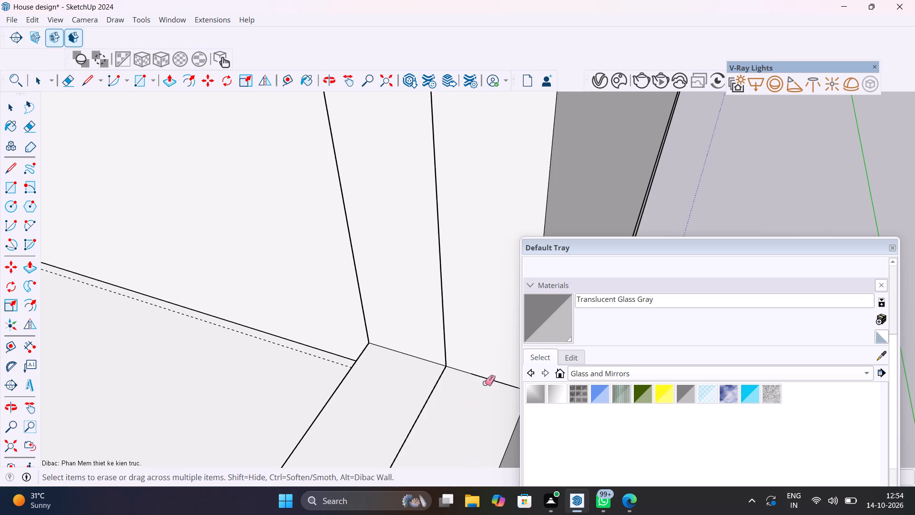
Delete the leftover profile base edge segment where the sill meets the jamb.
left_click(488, 379)
key("ctrl+z")
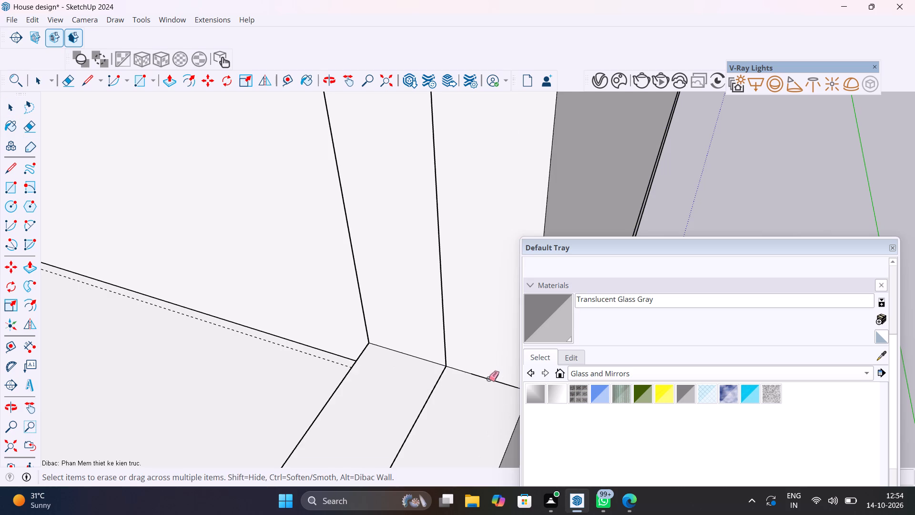
left_click(490, 378)
key("ctrl+z")
key("space")
scroll(453, 420, "down", 6)
scroll(478, 399, "up", 5)
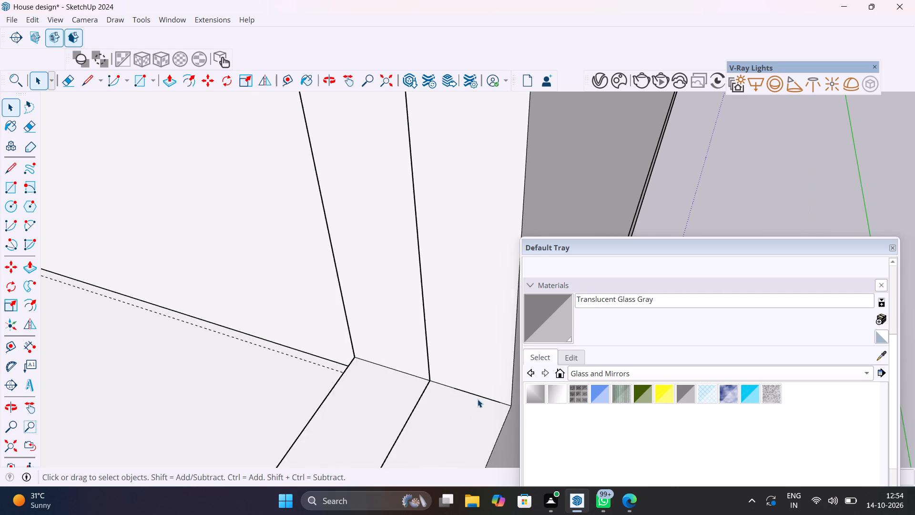
scroll(478, 399, "up", 3)
left_click(481, 396)
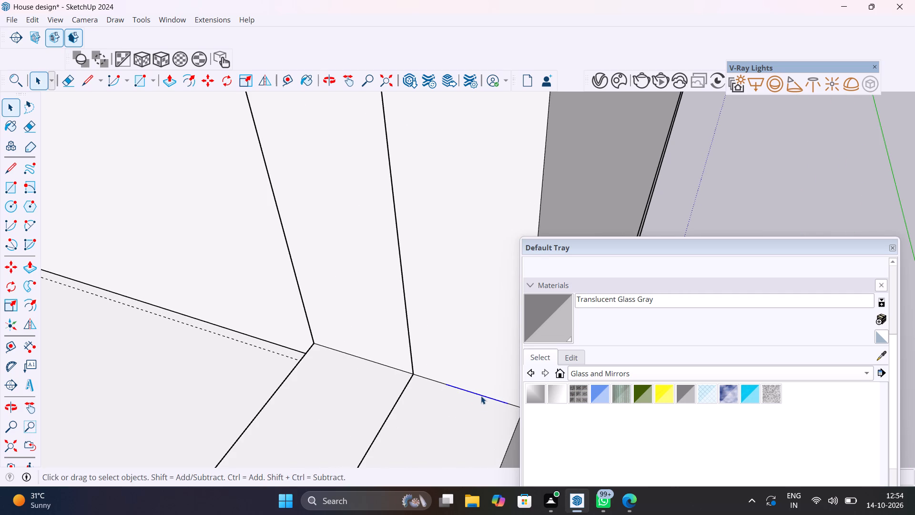
key("Delete")
Draw a new profile rectangle on the outer half of the sill, with one short side against the jamb.
key("r")
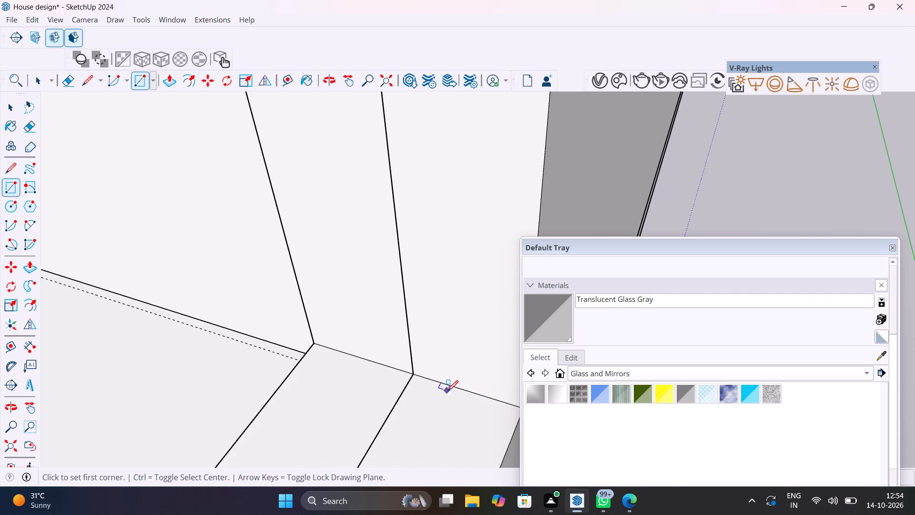
left_click(437, 384)
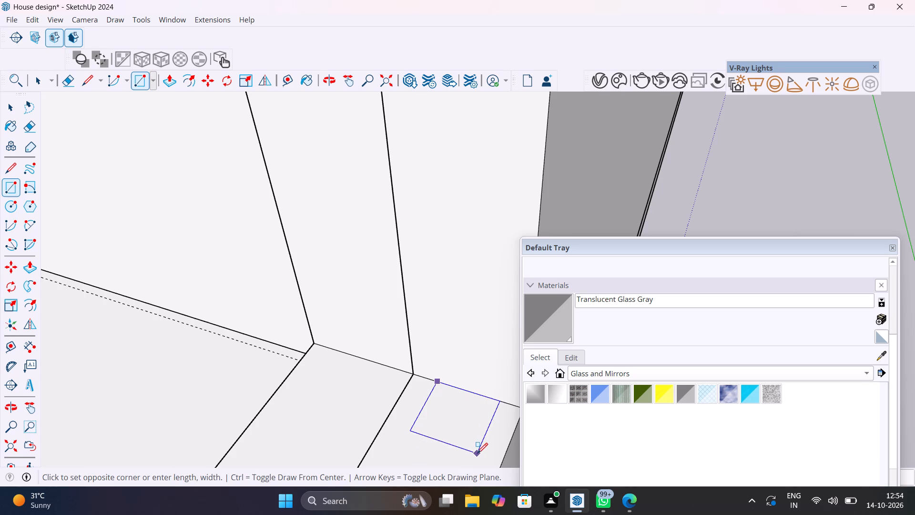
middle_click_drag(472, 448, 442, 384, "shift")
scroll(442, 384, "up", 1)
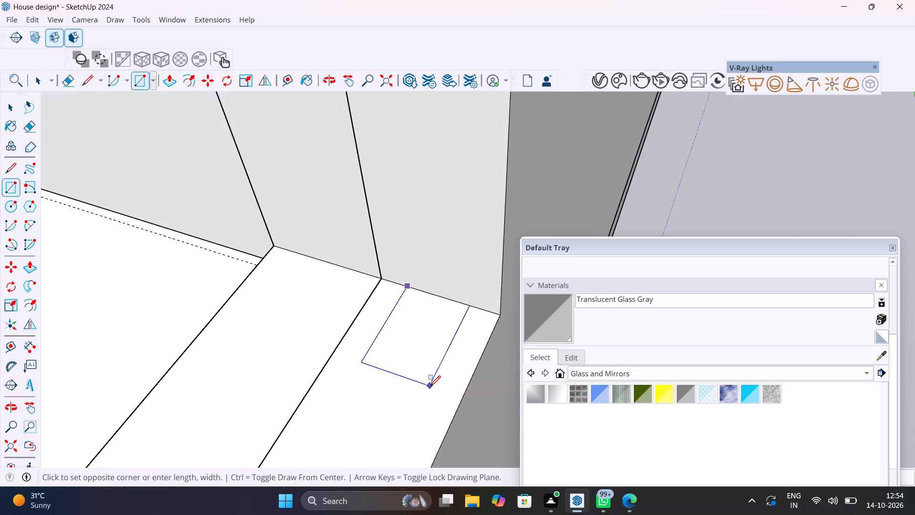
left_click(429, 392)
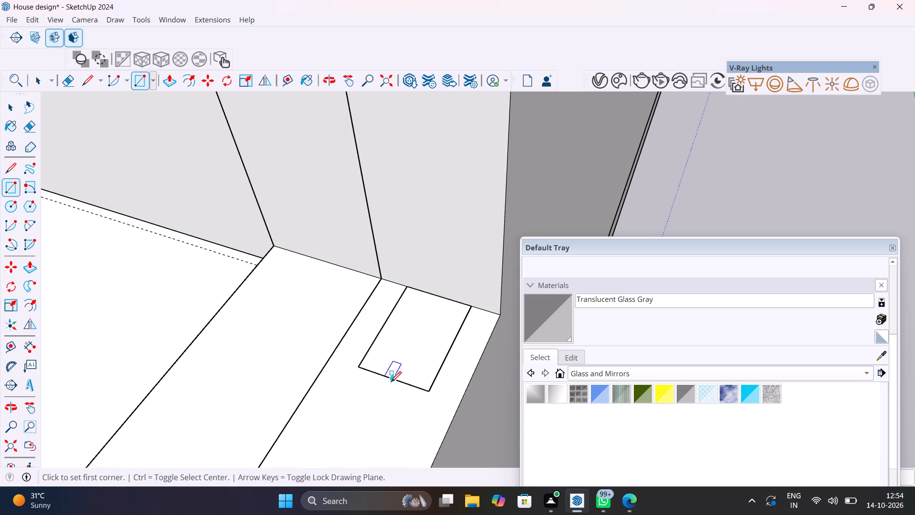
Draw a smaller rectangle from the midpoint of the base rectangle's free short side, extending away from the jamb.
left_click(391, 381)
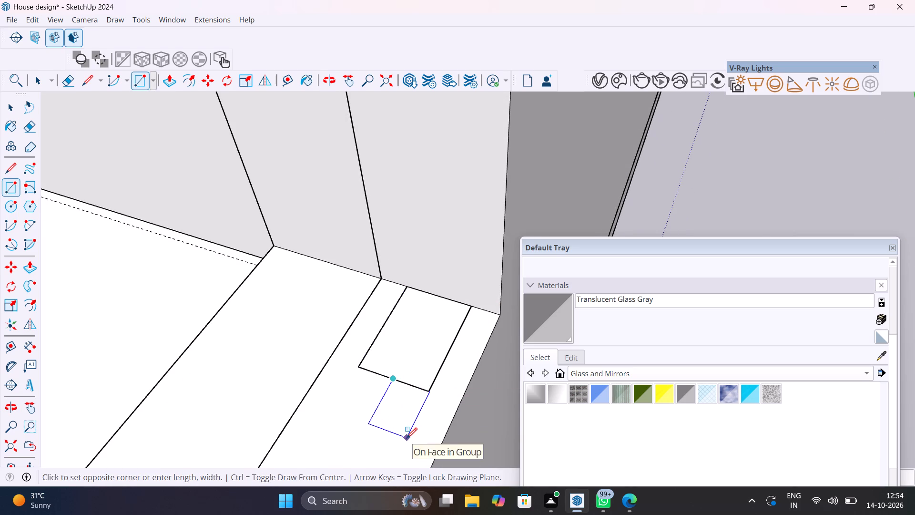
left_click(407, 438)
key("space")
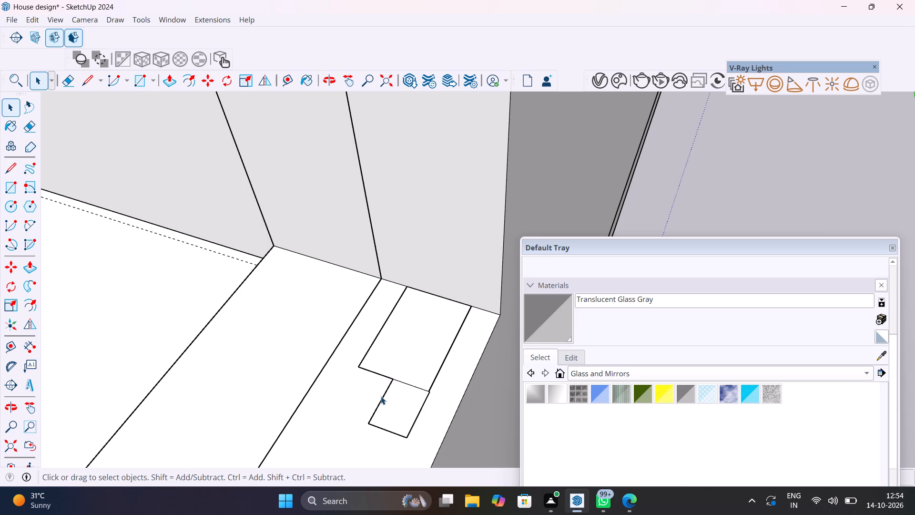
Move the smaller rectangle's three free edges along the base's end side until they are centred on its width.
left_click(381, 396)
left_click(383, 398)
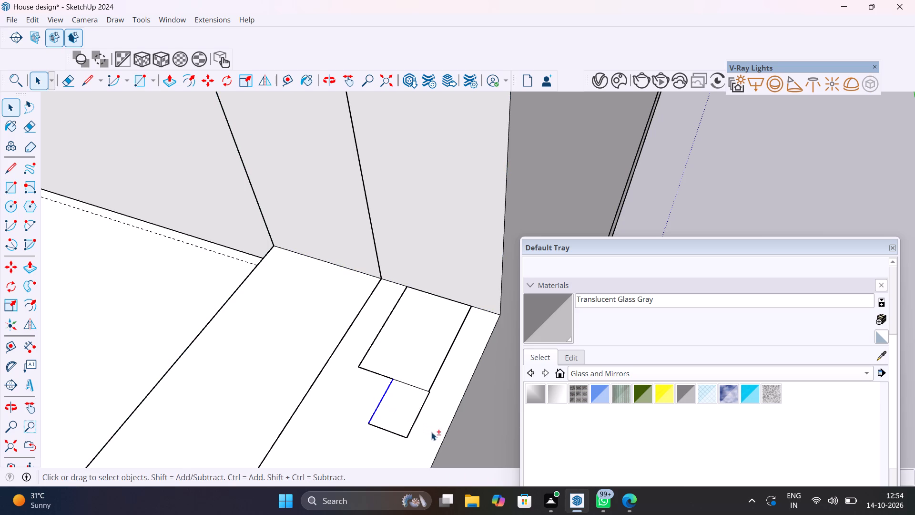
left_click(418, 416, "shift")
left_click(391, 431, "shift")
key("m")
left_click(391, 380)
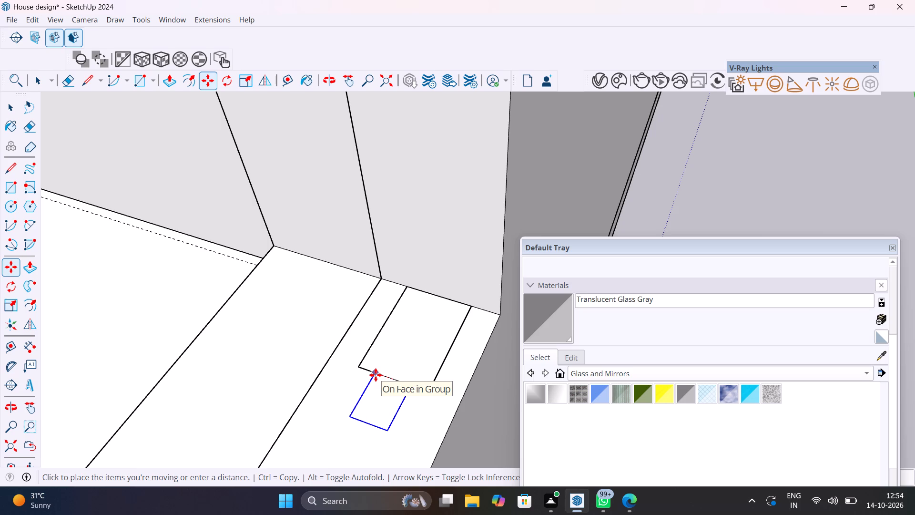
left_click(376, 375)
key("space")
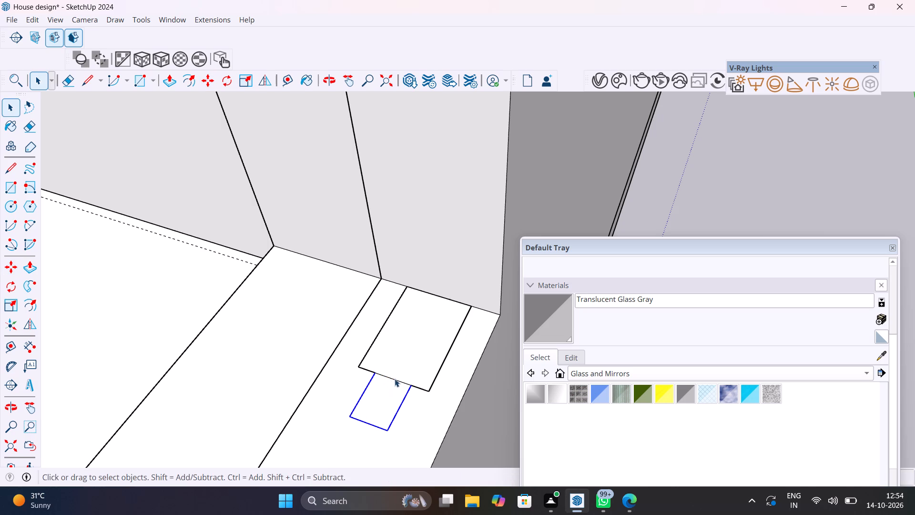
Delete the edge shared by the two rectangles to merge them into one stepped profile.
left_click(395, 378)
key("Delete")
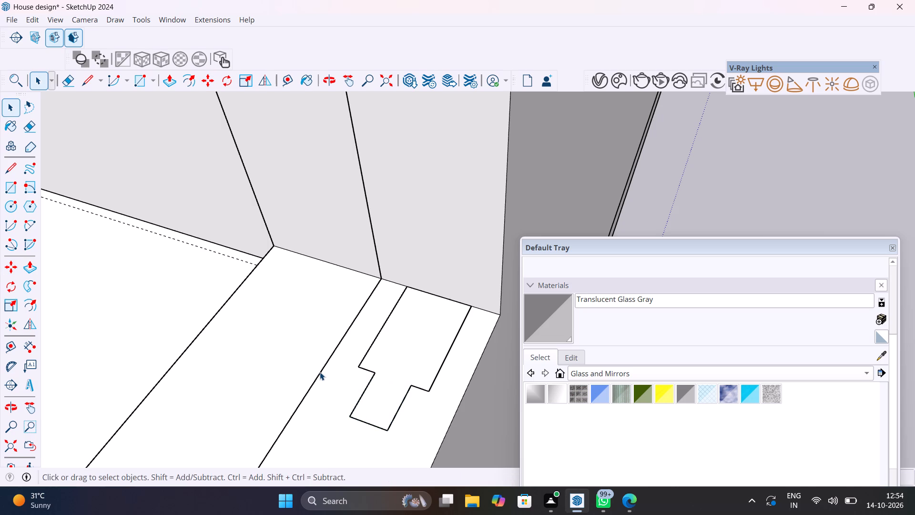
Move the end edge of the profile's narrow tongue slightly toward the jamb to shorten it.
left_click(320, 372)
left_click(393, 425)
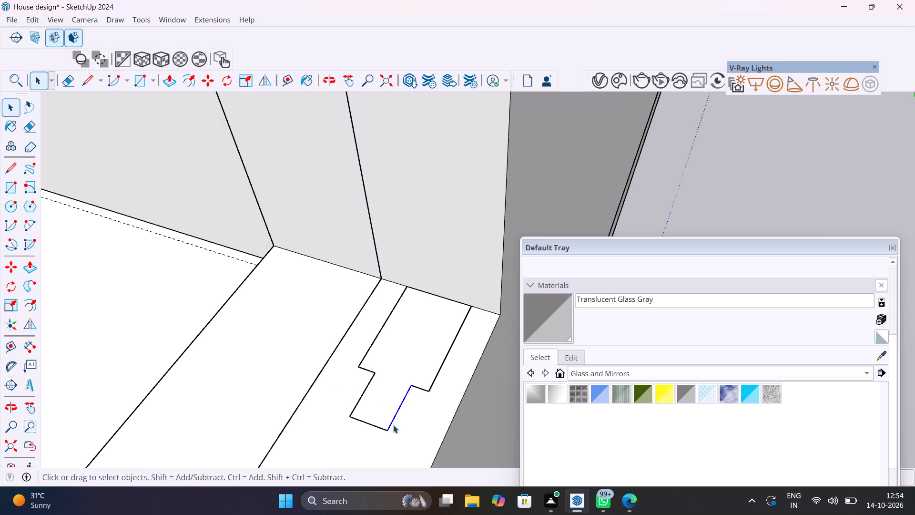
left_click(383, 428)
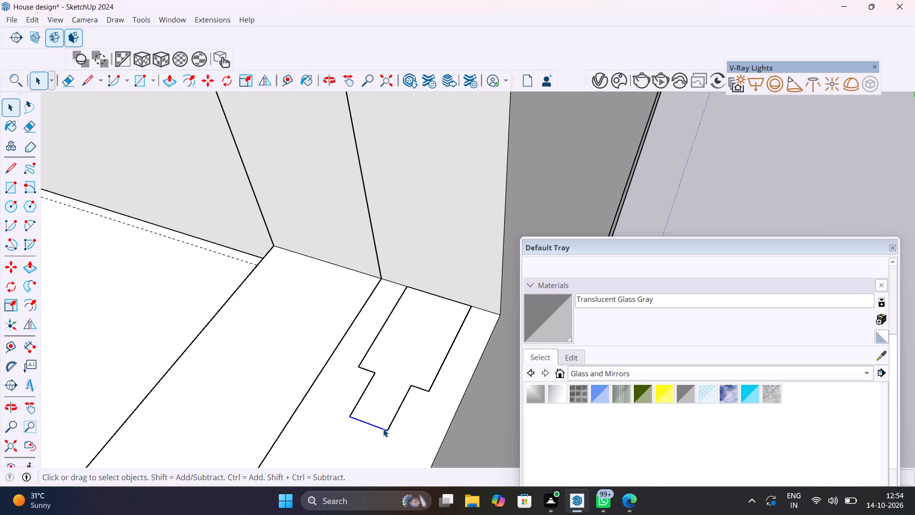
key("m")
left_click(387, 429)
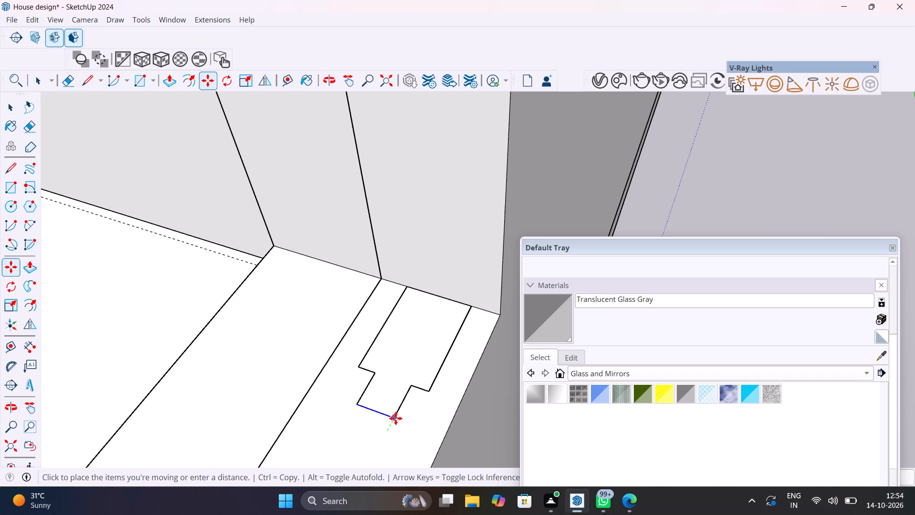
left_click(392, 422)
key("space")
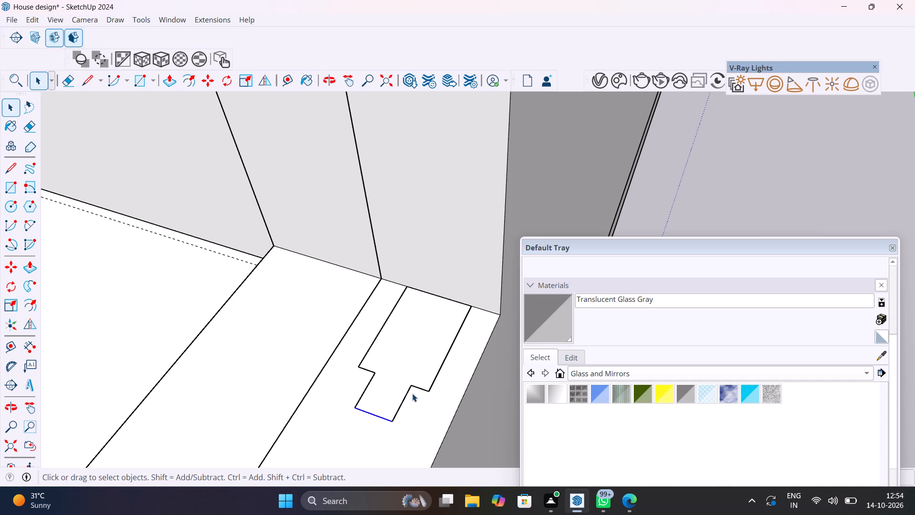
Move the two short shoulder edges of the stepped profile slightly toward the outer wall face.
left_click(419, 388)
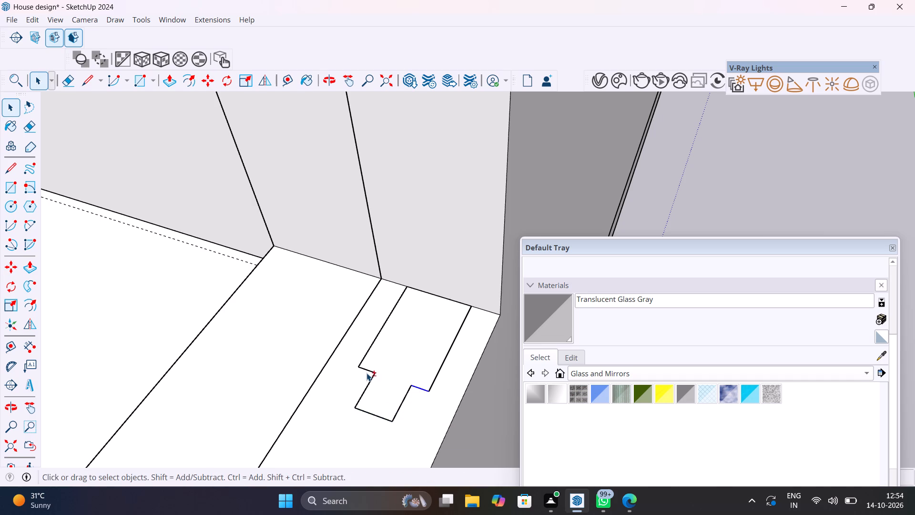
left_click(367, 370, "shift")
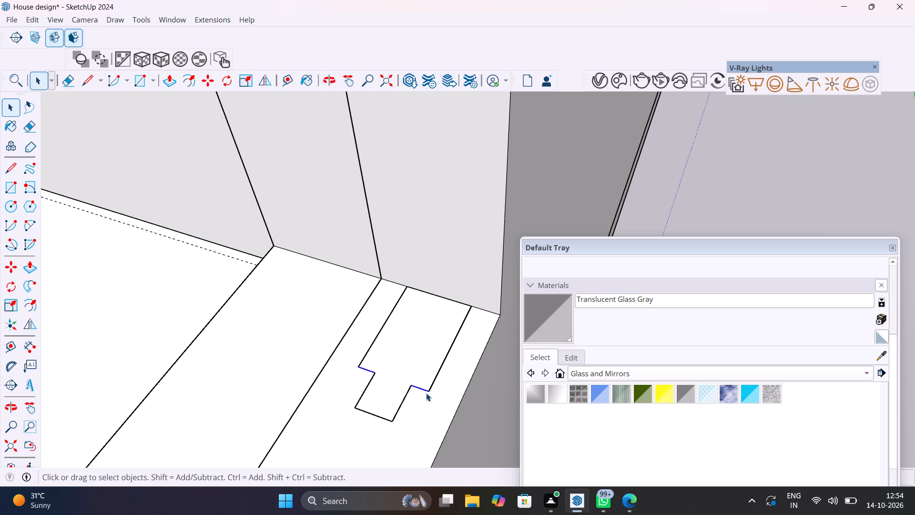
key("m")
left_click(426, 392)
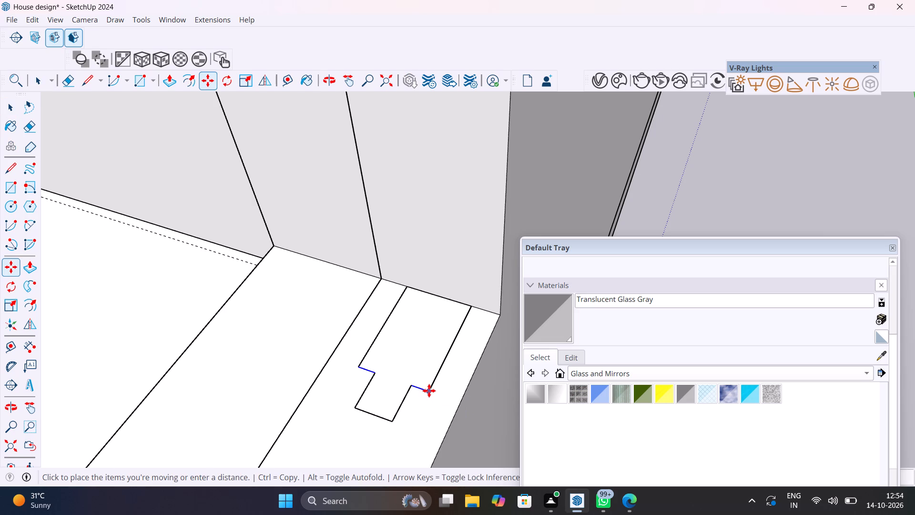
left_click(432, 390)
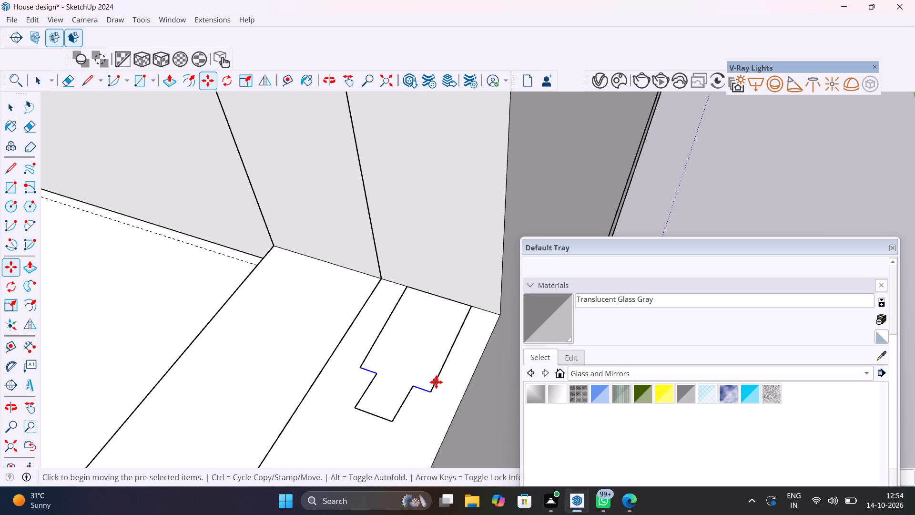
key("Escape")
key("space")
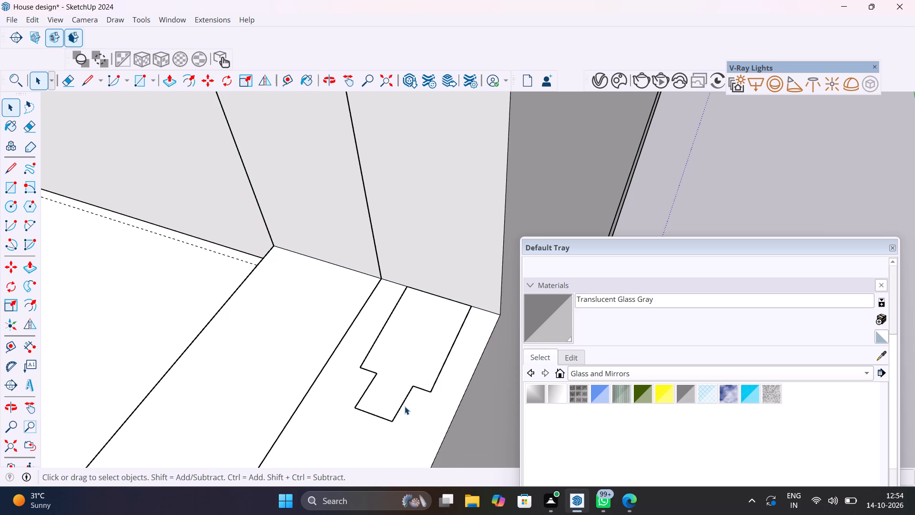
Move the profile's three tongue edges and two shoulder edges together slightly toward the jamb to shorten its wide part.
left_click_drag(407, 425, 343, 382)
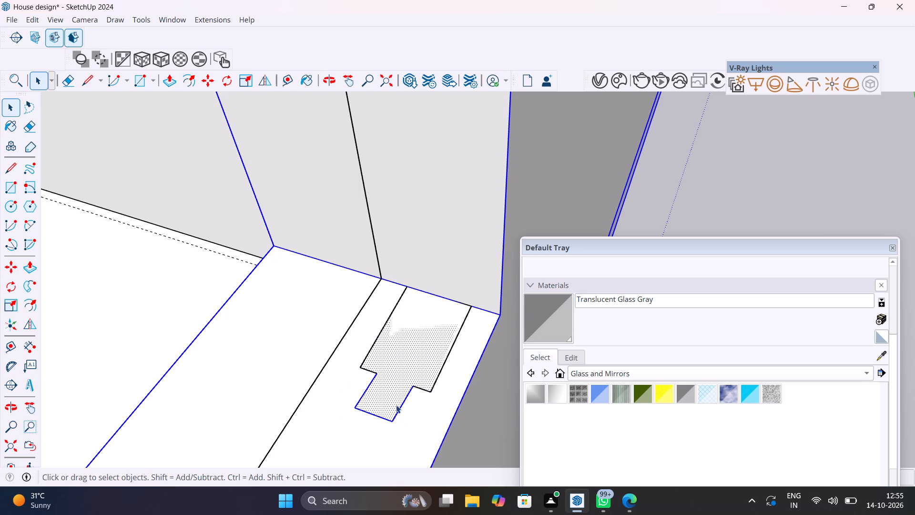
left_click(396, 402)
left_click(398, 410)
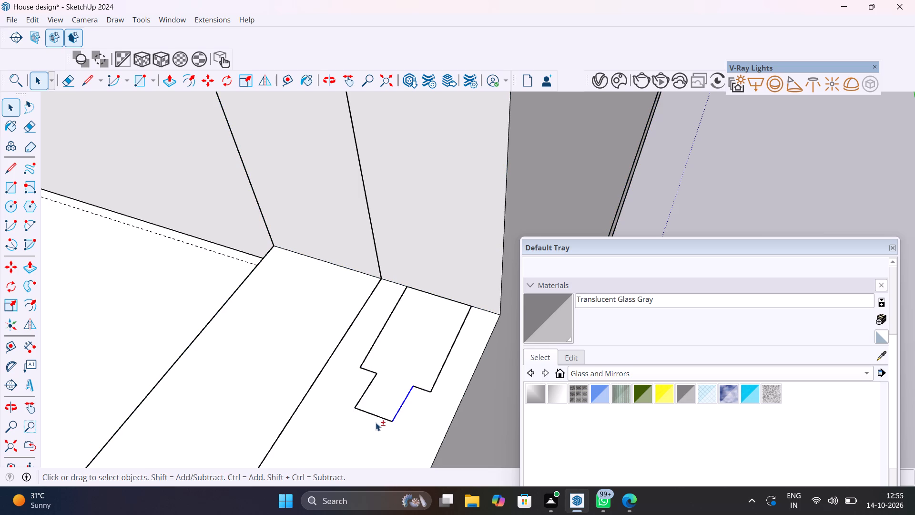
left_click(383, 415, "shift")
left_click(389, 406, "shift")
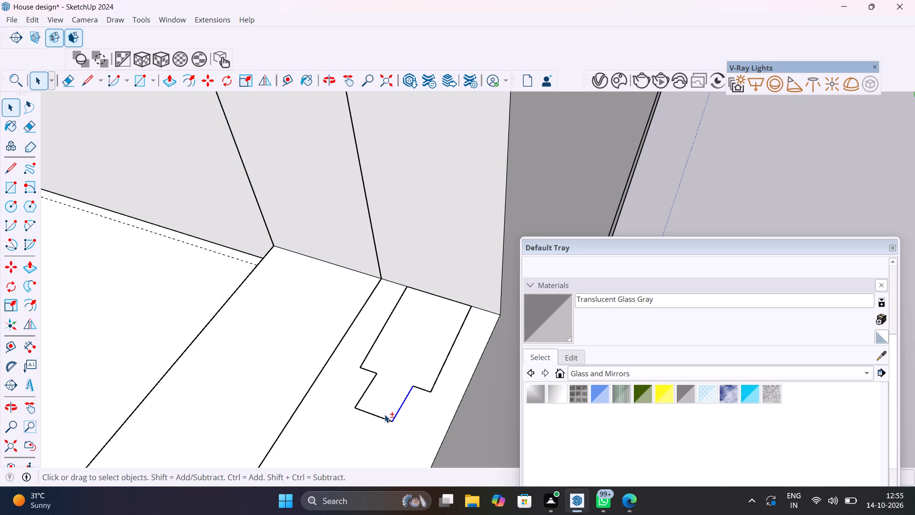
left_click(385, 416, "shift")
left_click(388, 406, "shift")
left_click(385, 417, "shift")
left_click(368, 390, "shift")
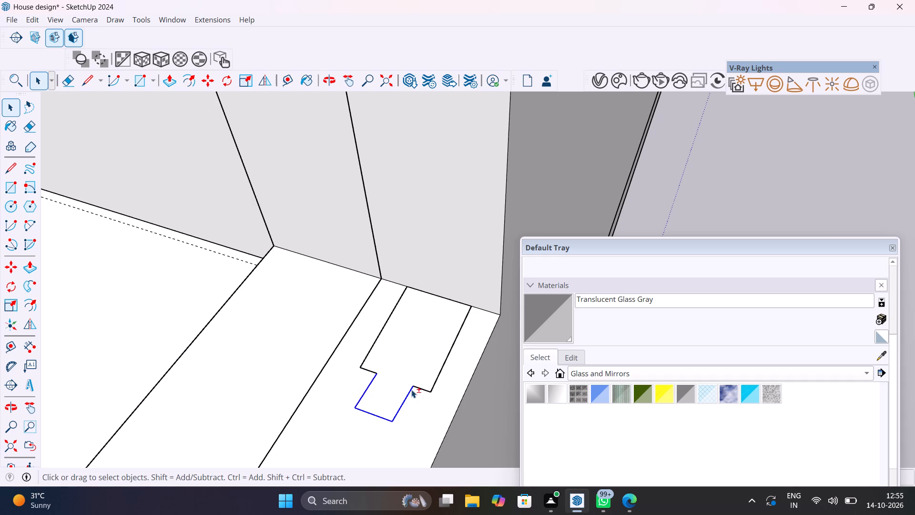
left_click(422, 390, "shift")
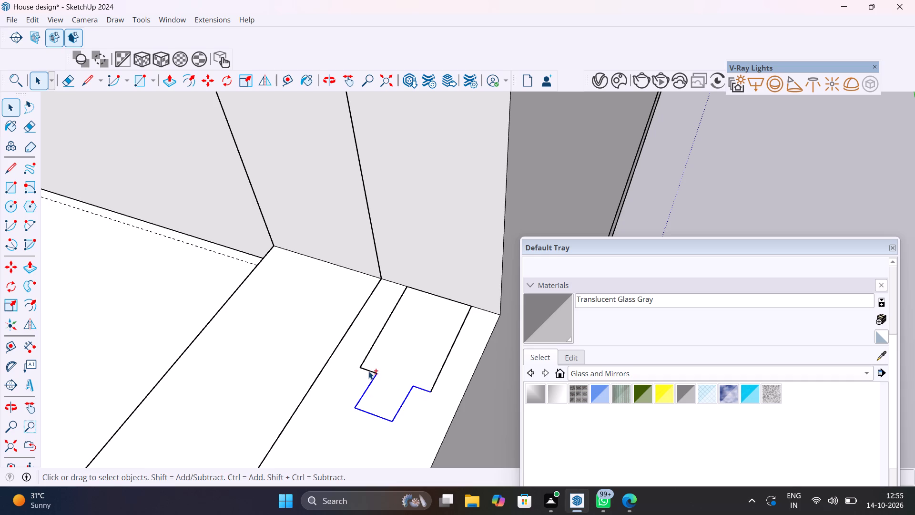
left_click(368, 371, "shift")
key("m")
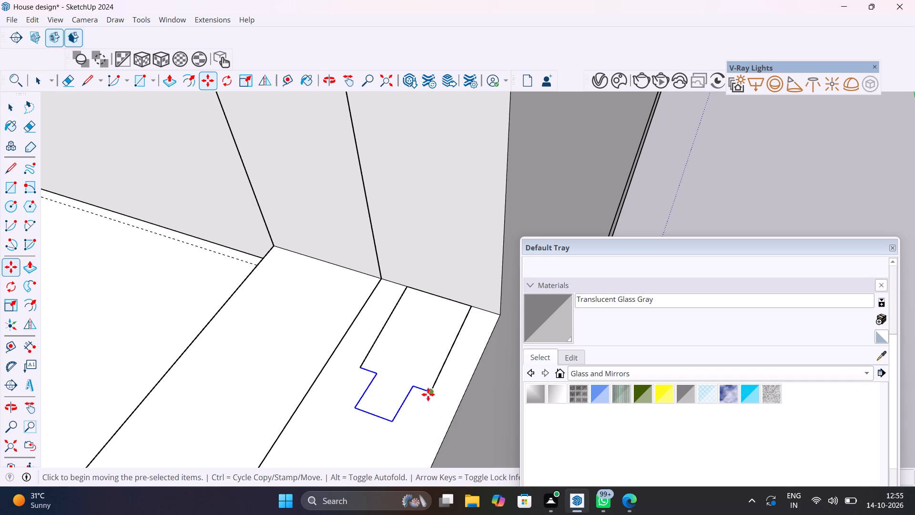
left_click(431, 391)
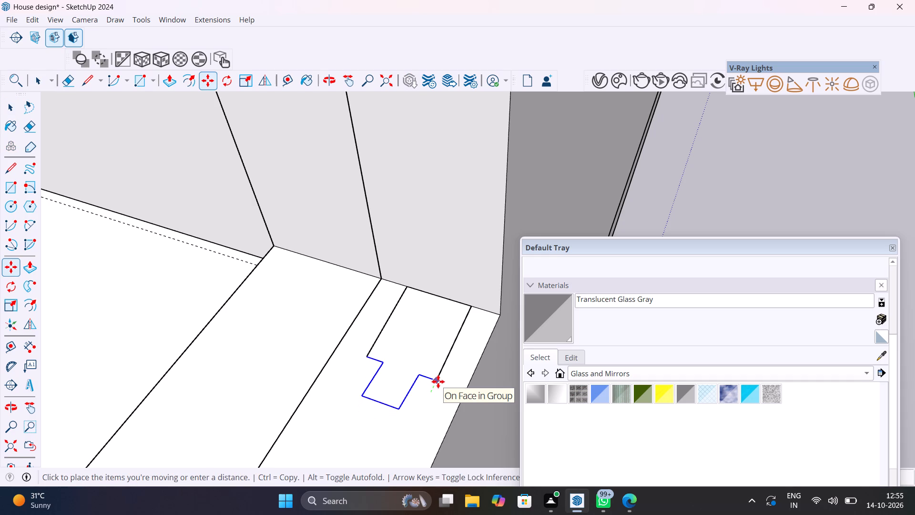
left_click(438, 381)
key("space")
scroll(412, 387, "down", 5)
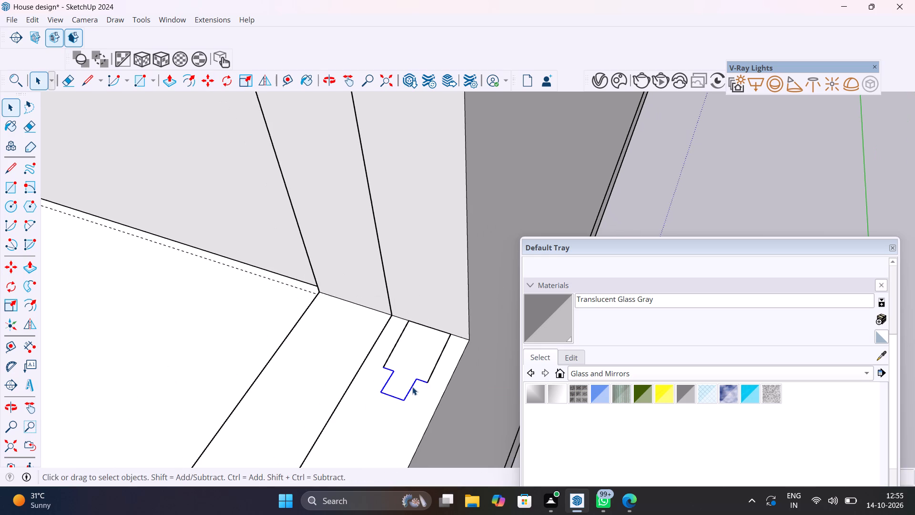
Extrude the stepped profile around the opening with Follow Me, using the loop line inside the opening as the path.
left_click(468, 409)
scroll(450, 411, "down", 6)
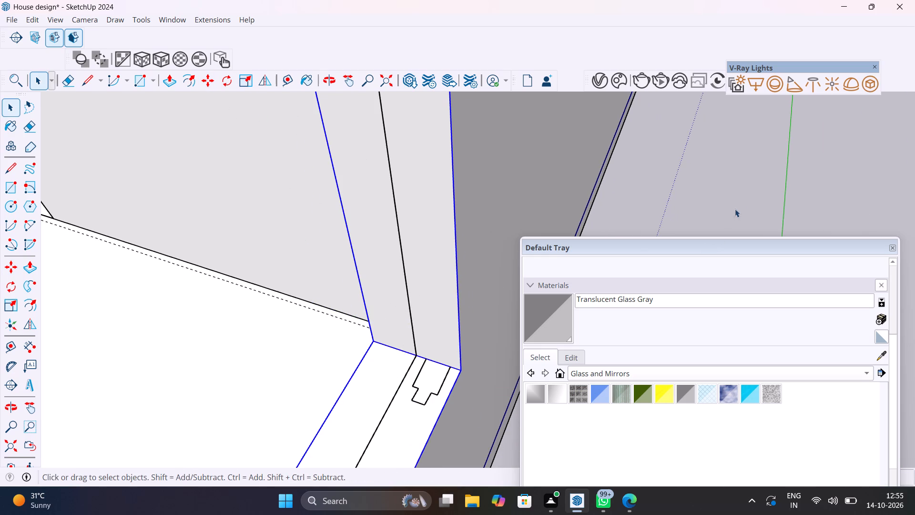
left_click(737, 205)
left_click(414, 365)
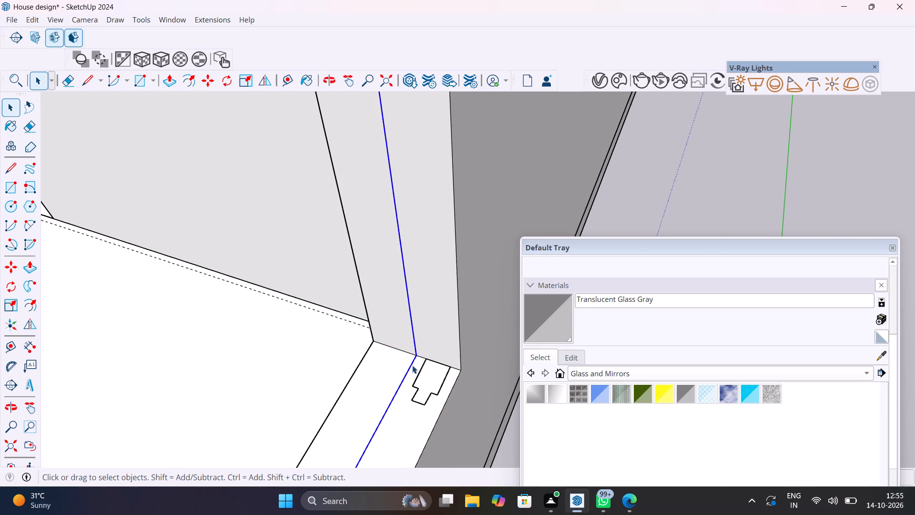
left_click(32, 289)
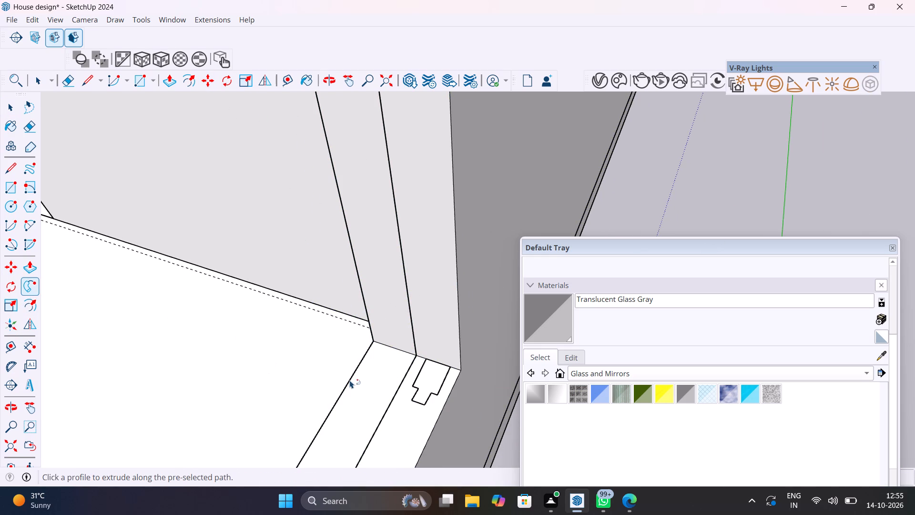
left_click(436, 383)
scroll(422, 383, "down", 7)
key("space")
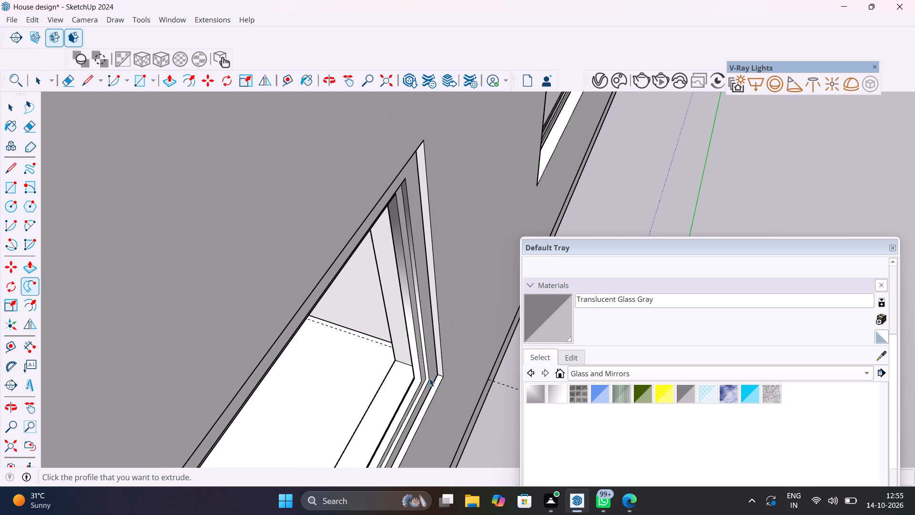
Group all the connected geometry of the extruded window frame.
triple_click(429, 378)
left_click(429, 378)
right_click(429, 378)
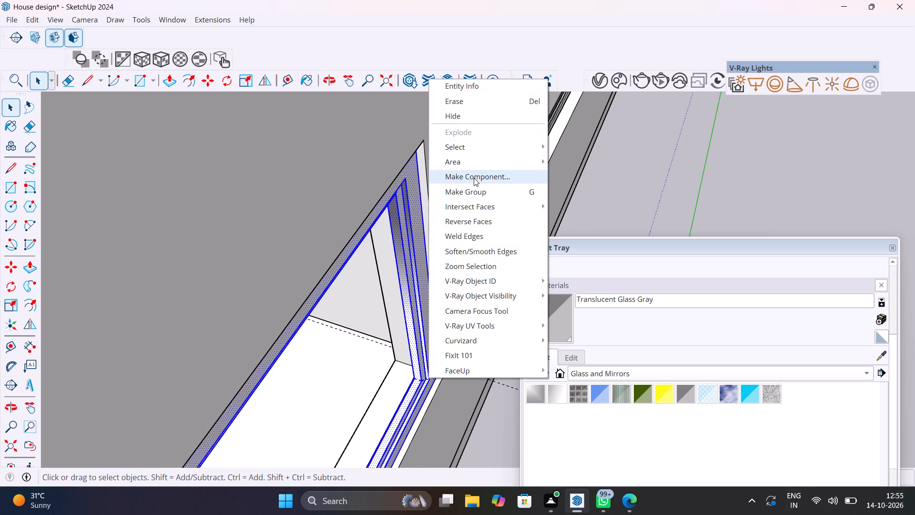
left_click(475, 197)
left_click(647, 211)
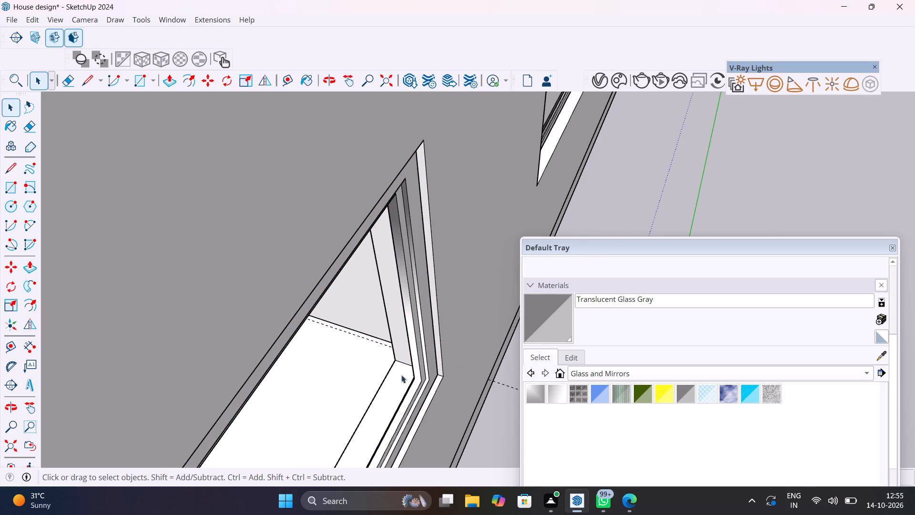
Move the frame group inward along the red axis to roughly the middle of the wall thickness.
scroll(394, 386, "up", 9)
middle_click_drag(463, 397, 557, 401)
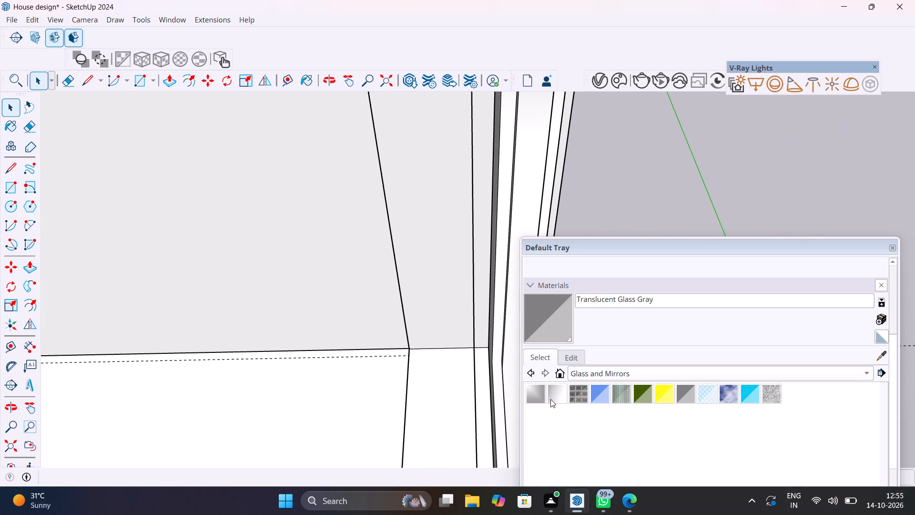
middle_click_drag(476, 372, 373, 407, "shift")
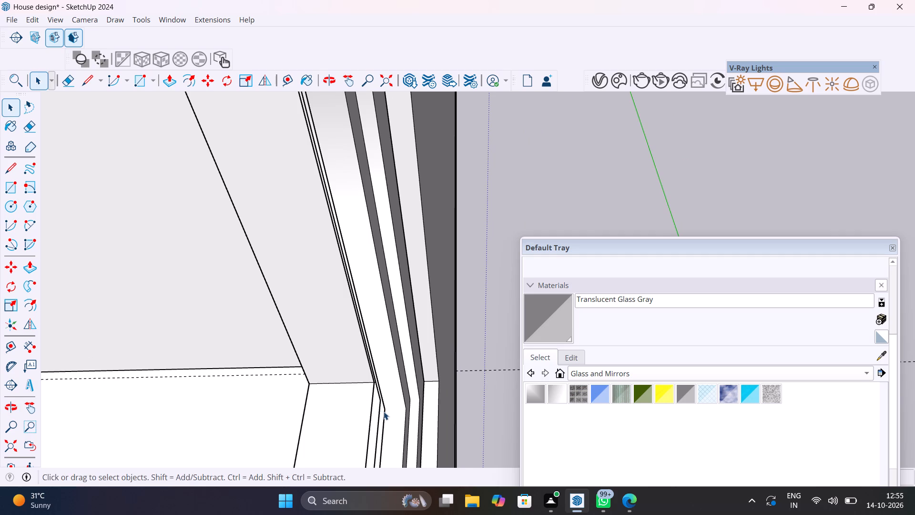
scroll(386, 412, "up", 3)
key("m")
left_click(398, 413)
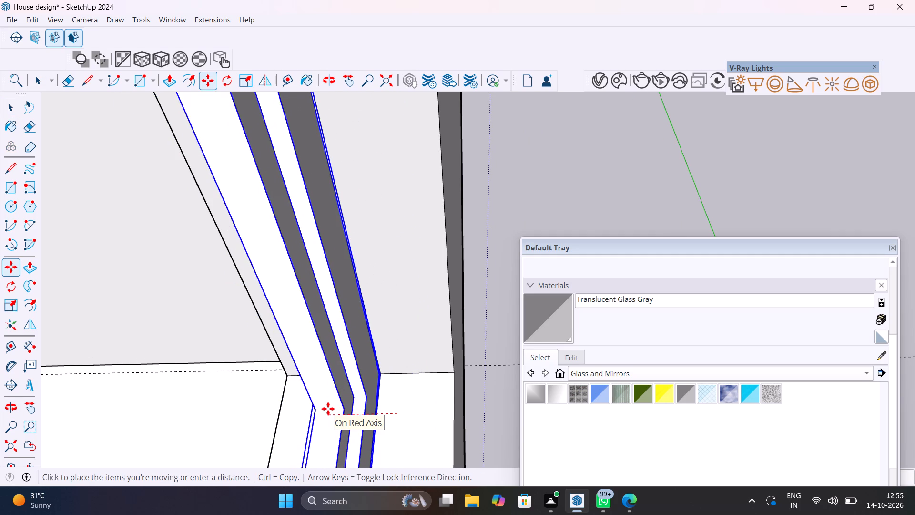
left_click(328, 409)
scroll(373, 436, "down", 7)
key("space")
left_click(480, 352)
Draw a rectangle between opposite inner corners of the frame, from upper to lower corner, to form the glass pane.
scroll(479, 362, "down", 3)
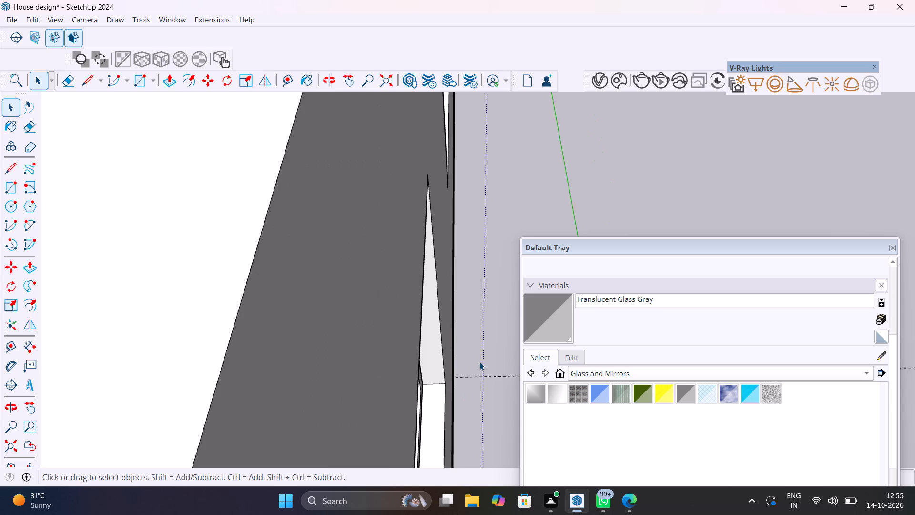
scroll(479, 362, "down", 7)
middle_click_drag(478, 361, 291, 338)
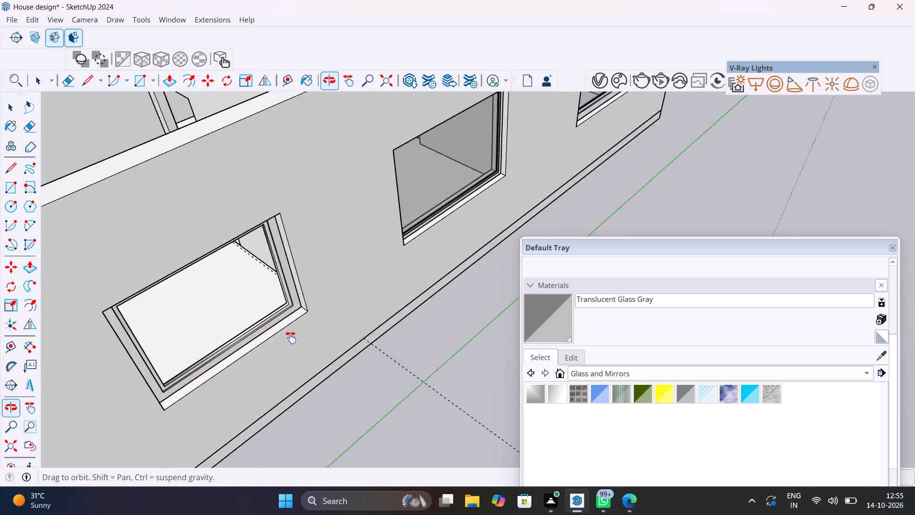
middle_click_drag(291, 338, 326, 438)
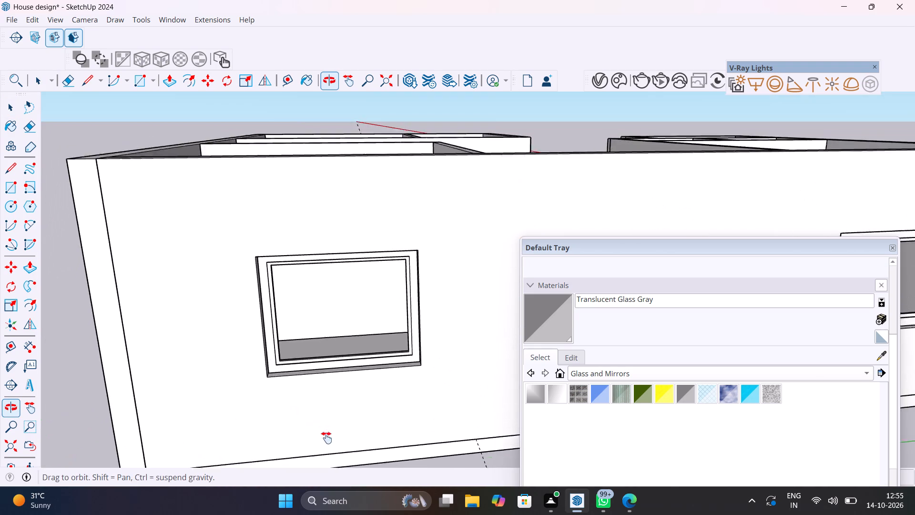
middle_click_drag(326, 438, 270, 413)
scroll(241, 247, "up", 10)
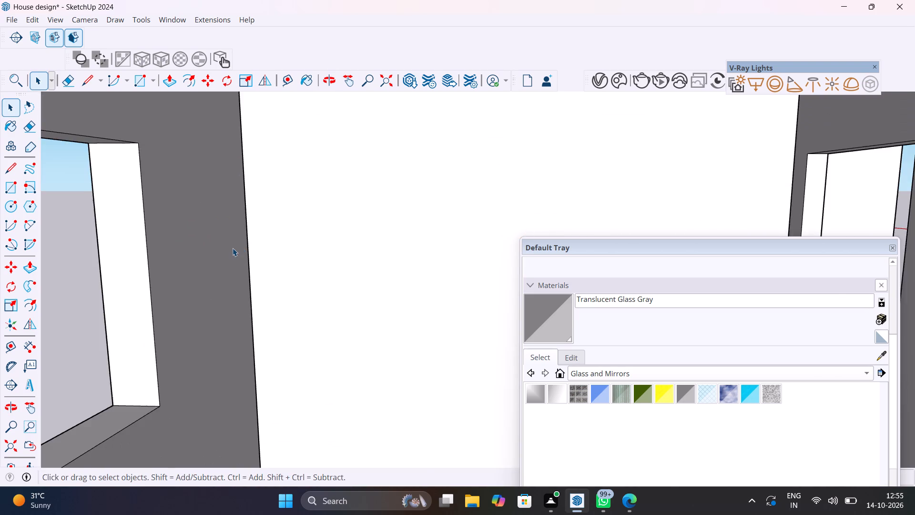
scroll(233, 247, "down", 5)
middle_click_drag(194, 223, 253, 259)
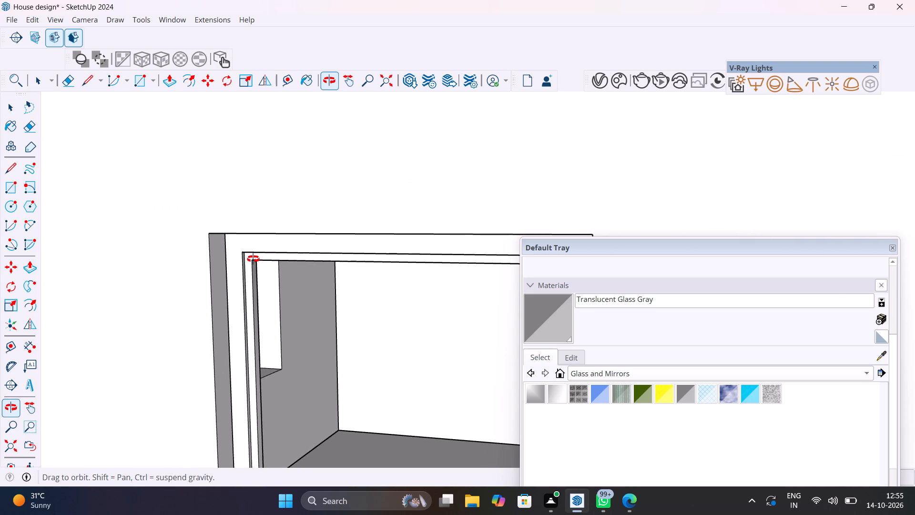
middle_click_drag(253, 259, 183, 229)
scroll(289, 270, "up", 9)
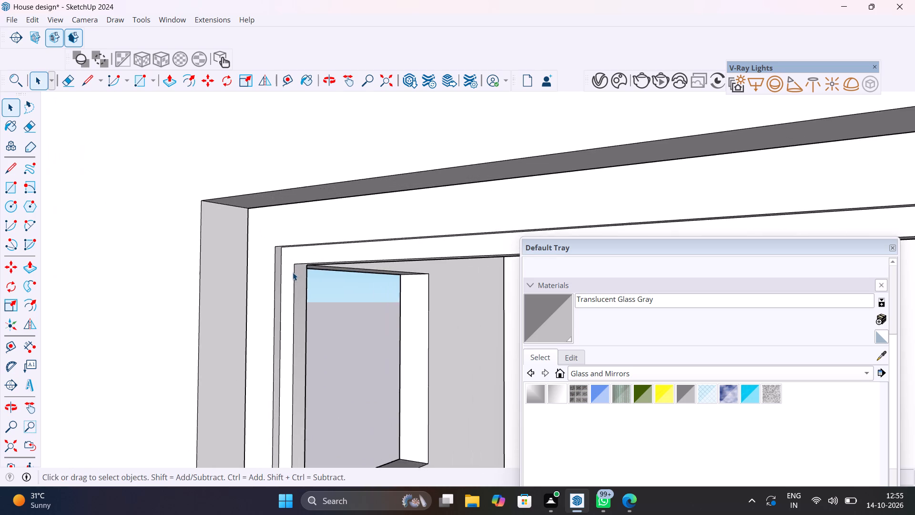
scroll(293, 272, "up", 8)
key("r")
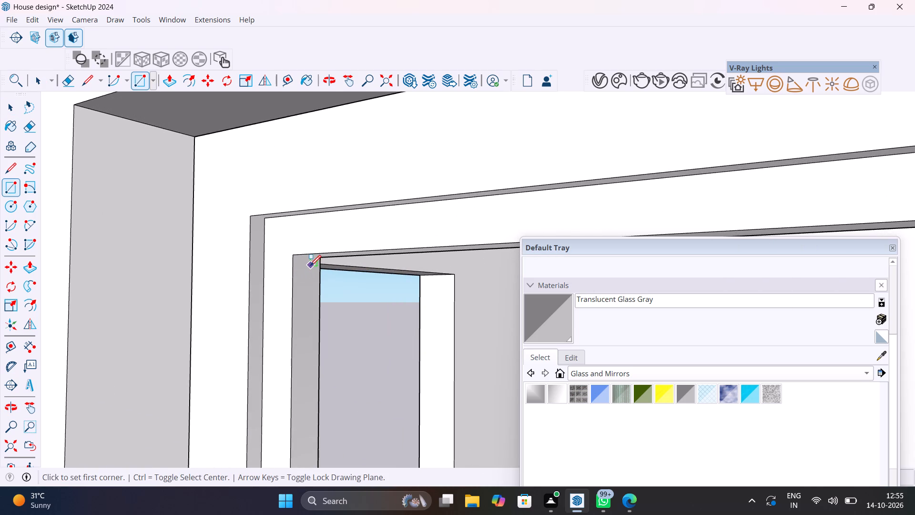
left_click(310, 265)
scroll(335, 373, "down", 11)
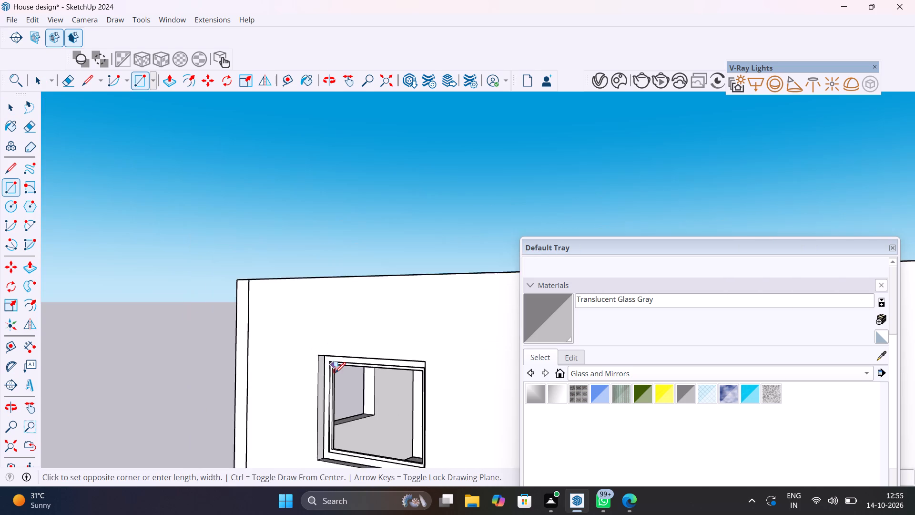
scroll(335, 373, "down", 7)
middle_click_drag(342, 385, 412, 385)
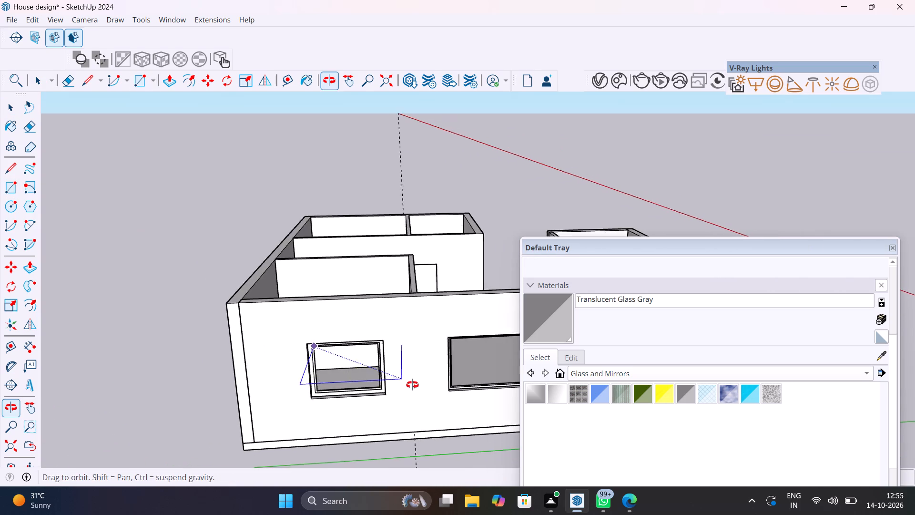
middle_click_drag(412, 385, 415, 385)
scroll(382, 386, "up", 11)
middle_click_drag(386, 395, 444, 411)
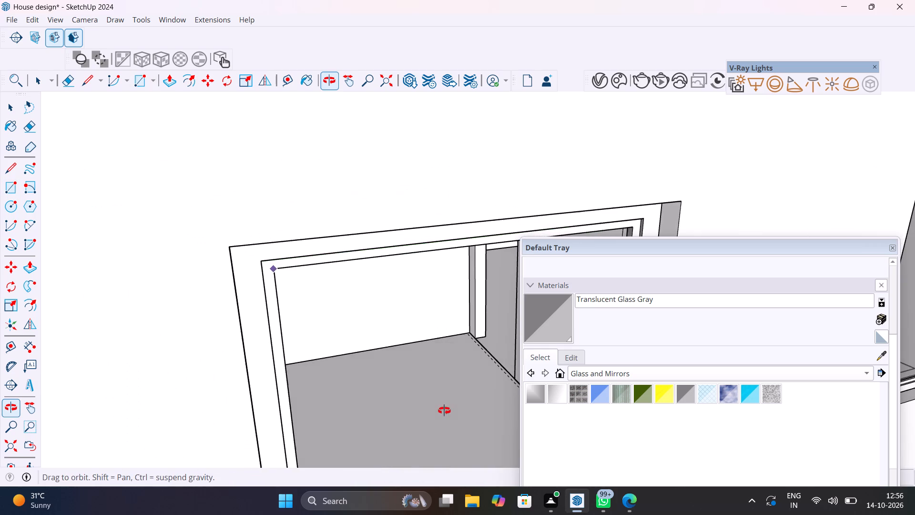
middle_click_drag(444, 411, 331, 408)
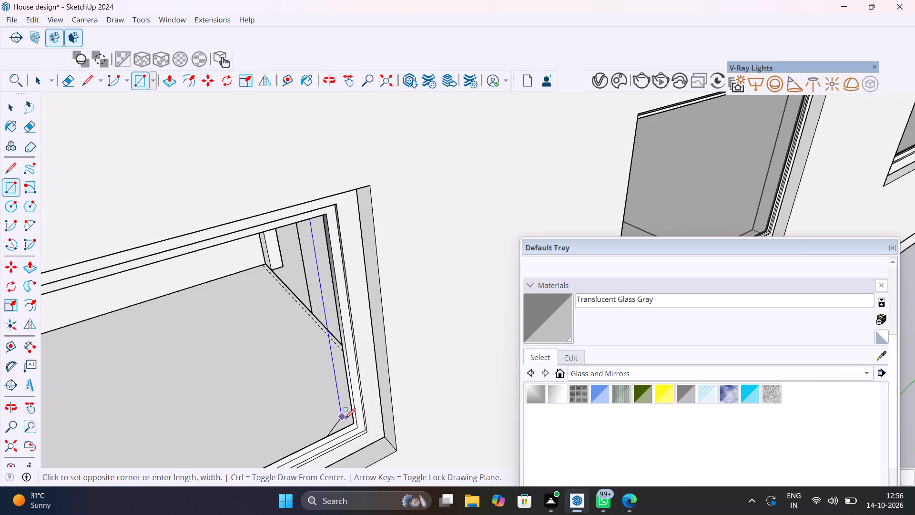
scroll(353, 433, "up", 20)
scroll(353, 433, "up", 1)
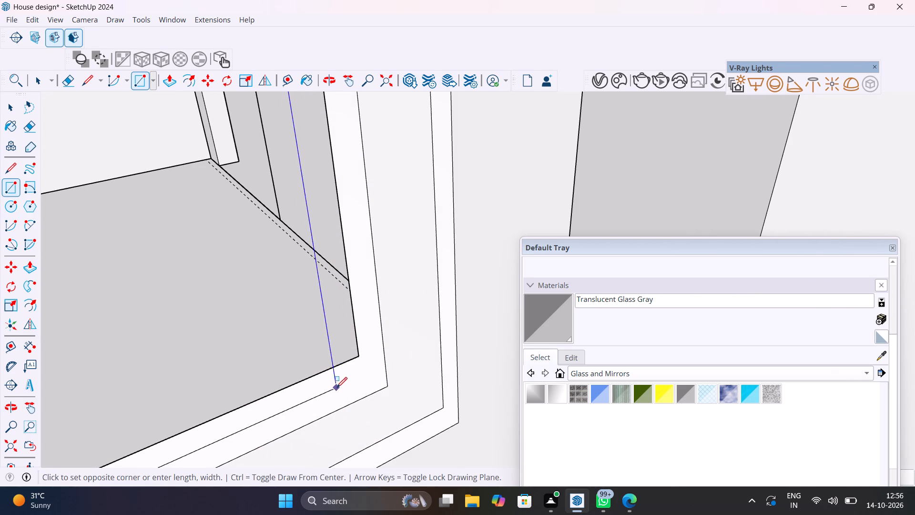
left_click(364, 372)
scroll(357, 383, "down", 20)
scroll(357, 383, "down", 5)
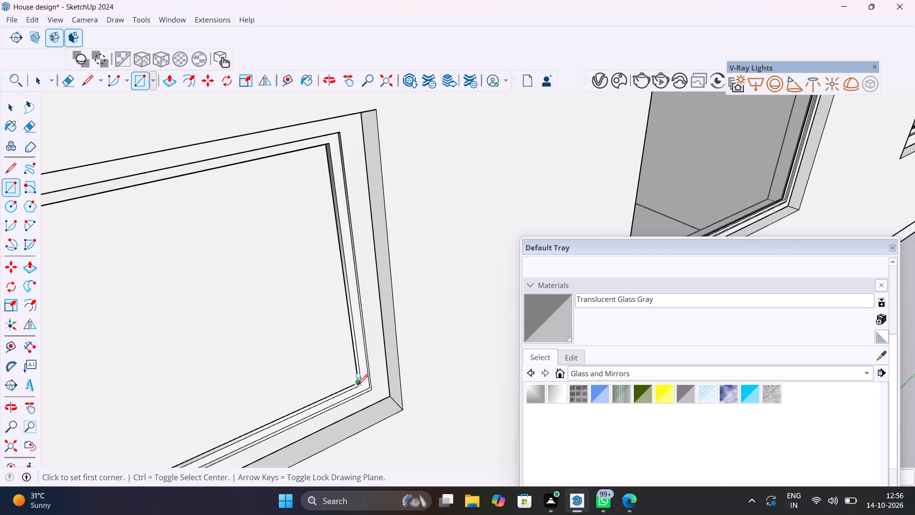
scroll(357, 385, "down", 11)
Paint the new pane with the Translucent Glass Gray material.
key("space")
left_click(319, 372)
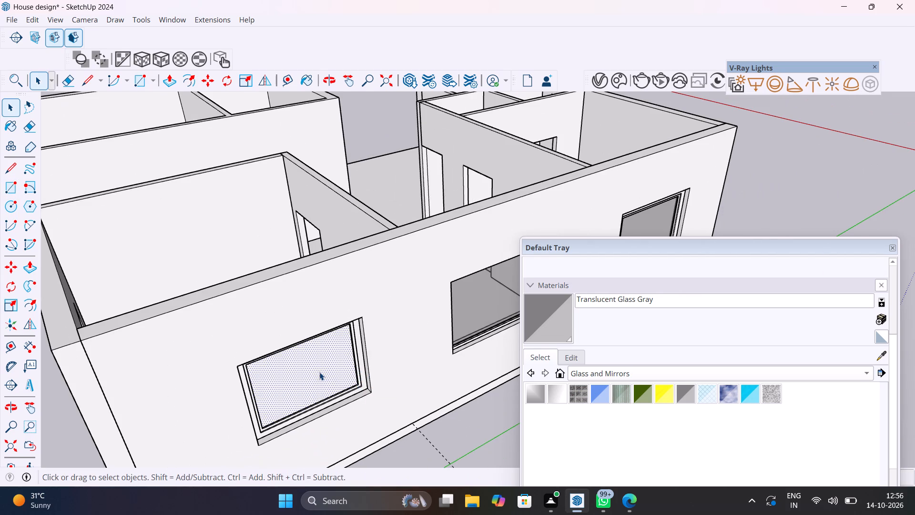
left_click(681, 395)
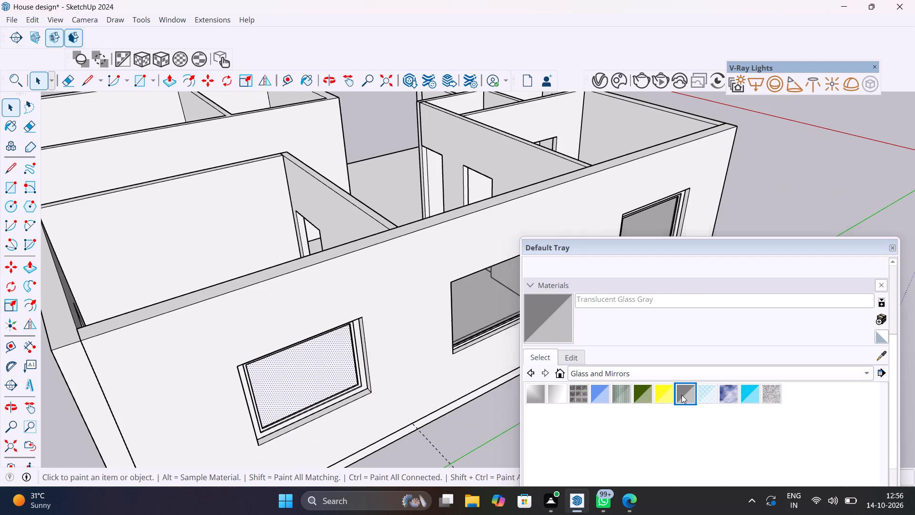
left_click(331, 362)
key("space")
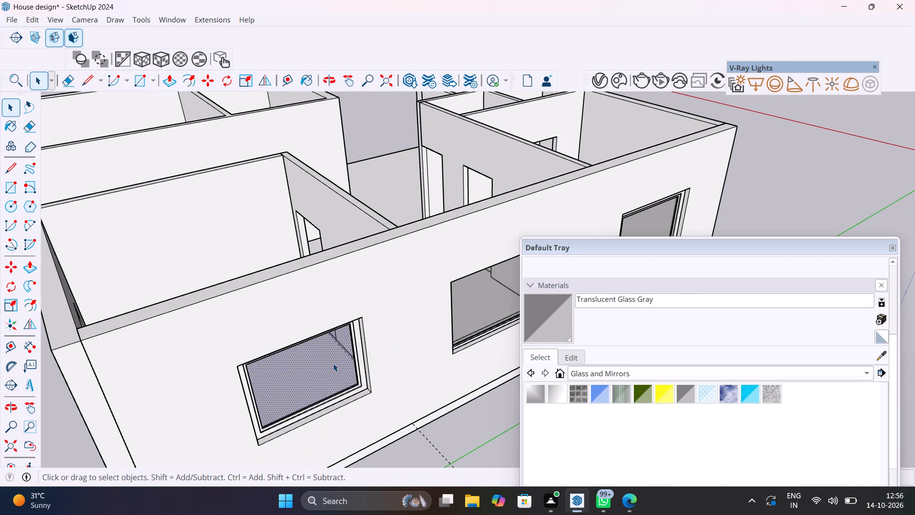
Group the newly glazed front window's gray pane and its edges together with the surrounding frame.
left_click(333, 363)
double_click(351, 373)
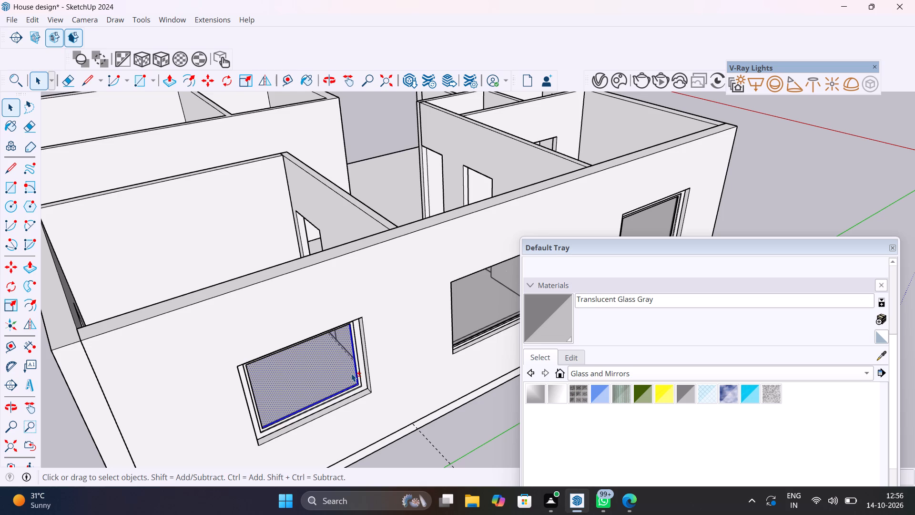
left_click(361, 374, "shift")
right_click(361, 374, "shift")
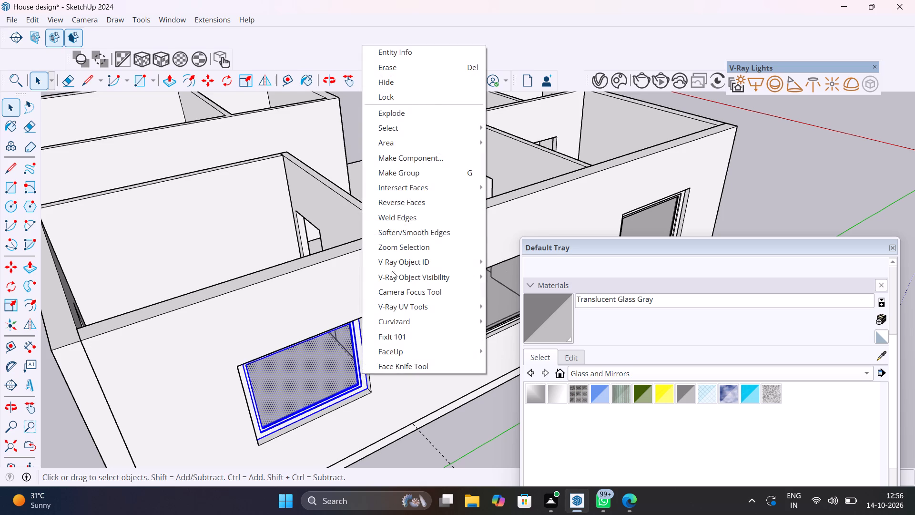
left_click(406, 169, "shift")
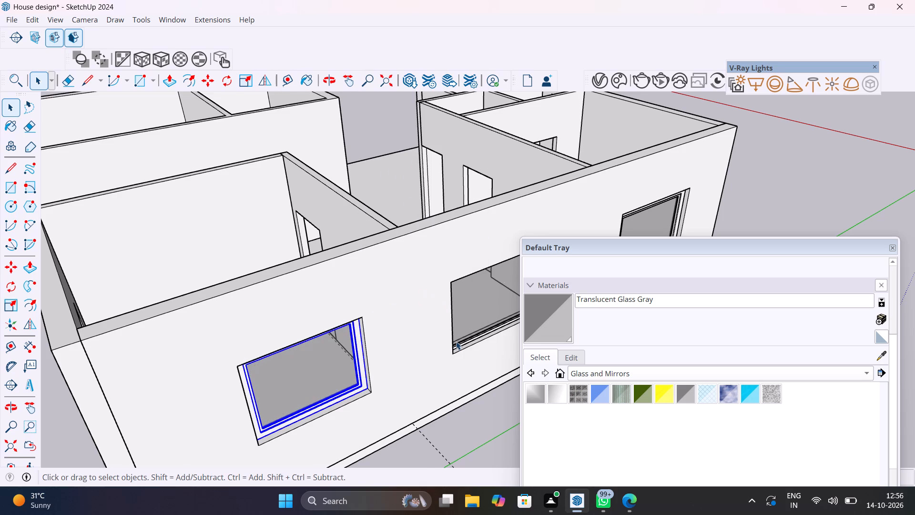
Group the middle front window's glass pane and its edges together with its frame.
middle_click_drag(456, 341, 321, 336)
left_click(390, 423)
left_click(433, 304)
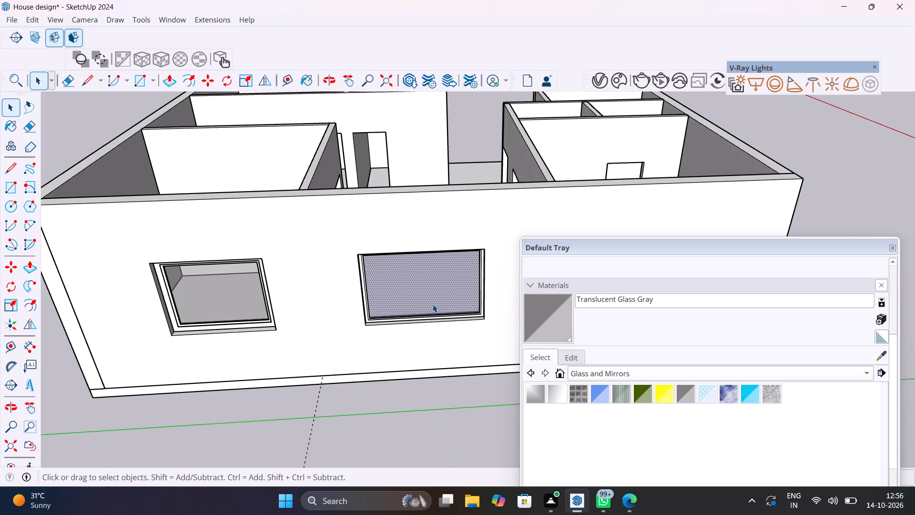
double_click(433, 305)
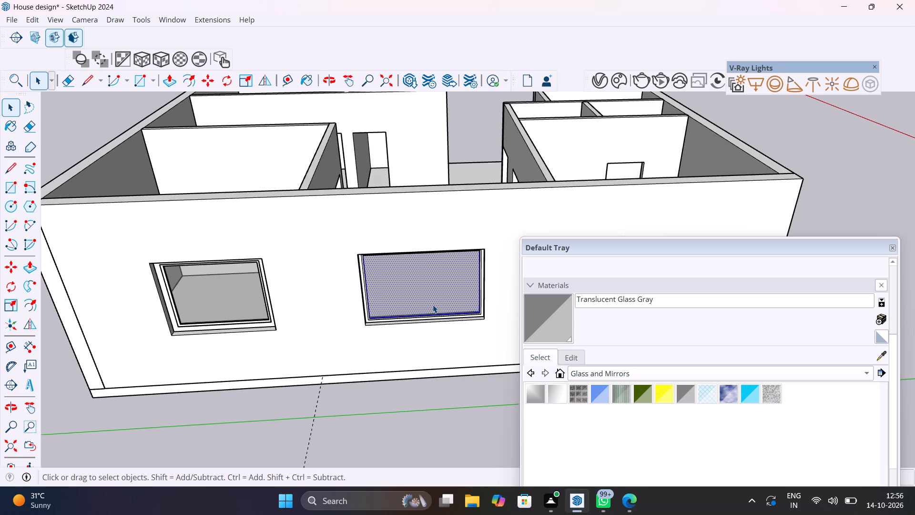
scroll(433, 305, "up", 9)
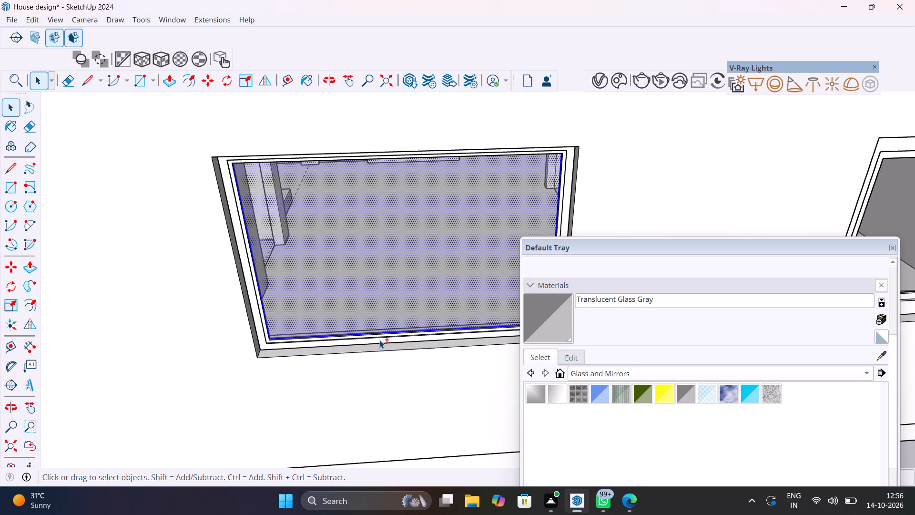
left_click(379, 340, "shift")
right_click(379, 340, "shift")
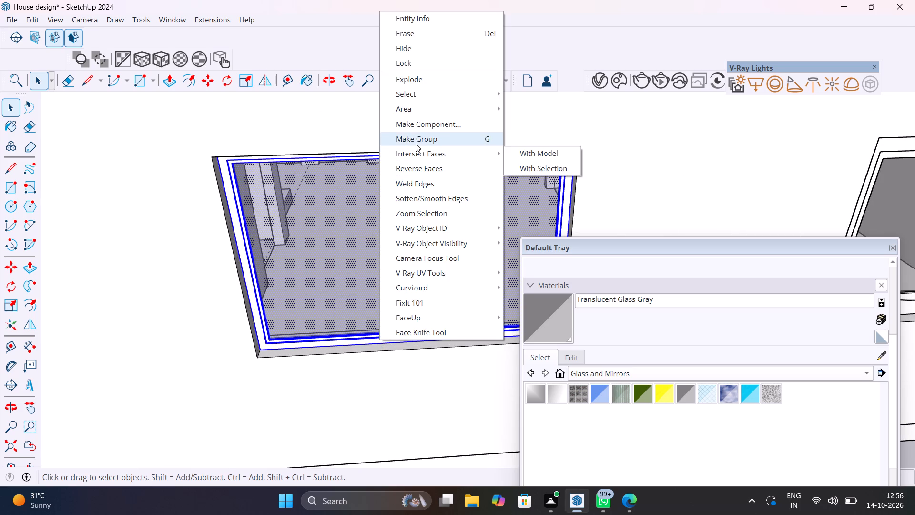
left_click(416, 143, "shift")
scroll(408, 261, "down", 15)
left_click(418, 374)
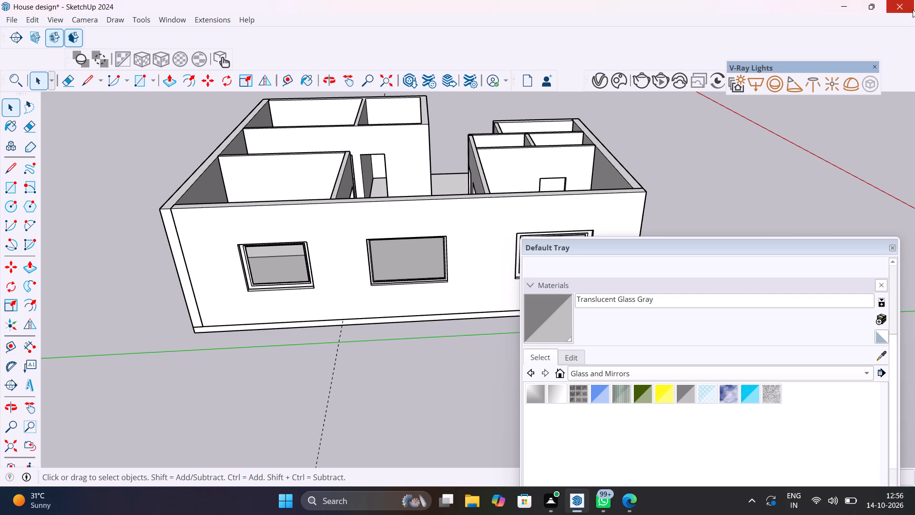
Draw a rectangle across the empty window opening around the corner, between opposite midpoints of the wall thickness at the upper and lower corners.
middle_click_drag(250, 242, 535, 274)
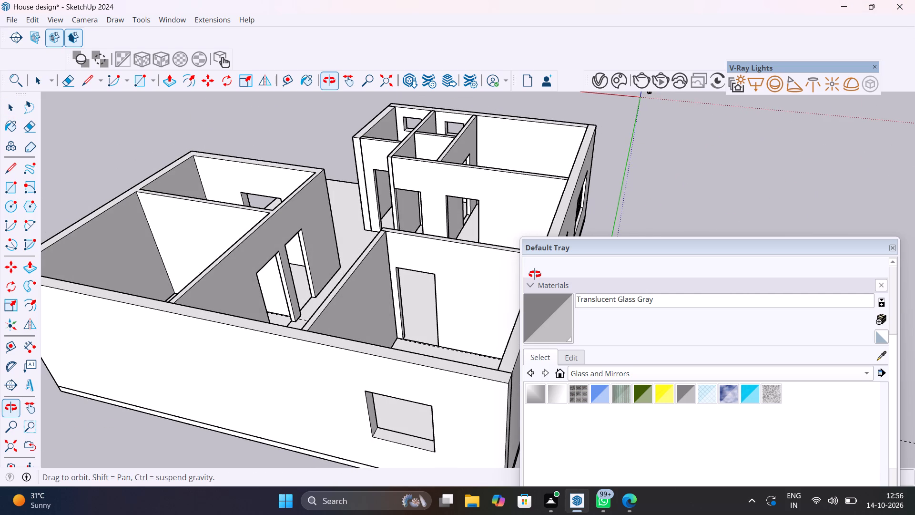
middle_click_drag(535, 274, 521, 189)
scroll(389, 377, "up", 3)
middle_click_drag(393, 378, 378, 342)
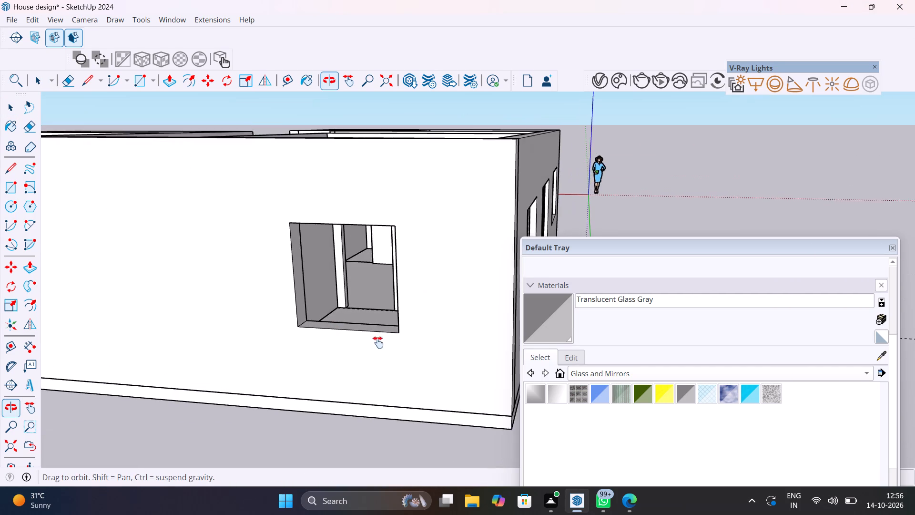
middle_click_drag(378, 342, 359, 340)
scroll(359, 340, "up", 1)
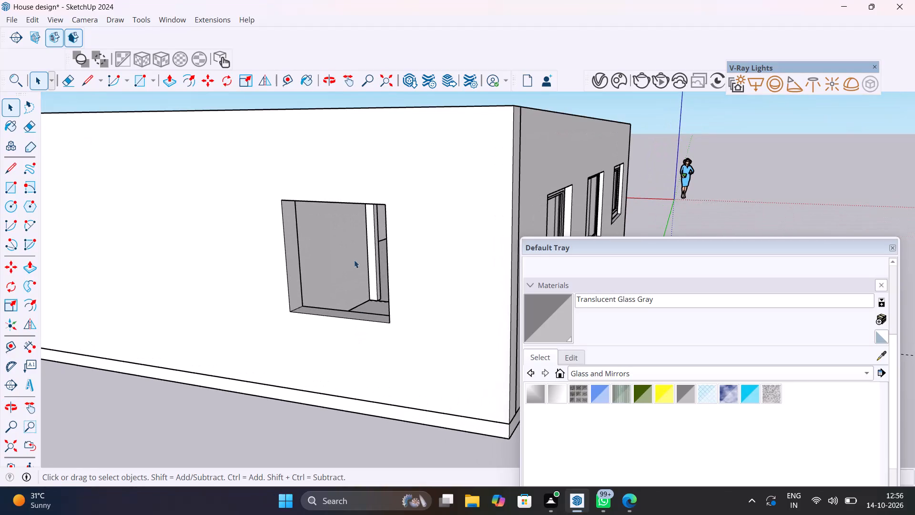
scroll(314, 206, "up", 9)
middle_click_drag(342, 225, 316, 180)
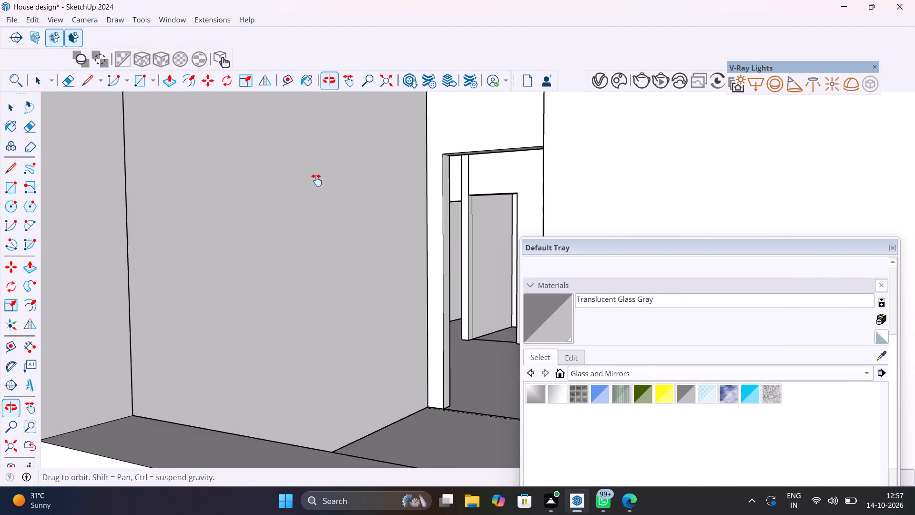
middle_click_drag(316, 180, 339, 240)
left_click_drag(659, 243, 757, 339)
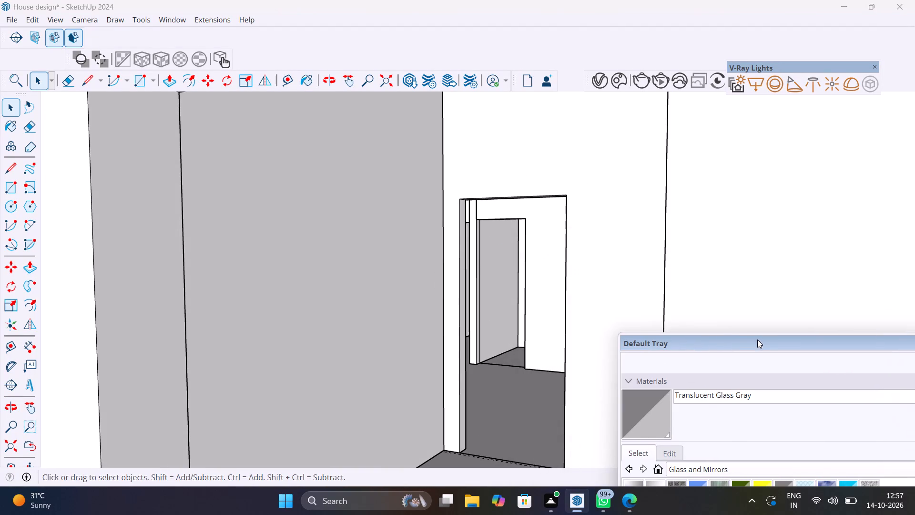
scroll(433, 277, "down", 7)
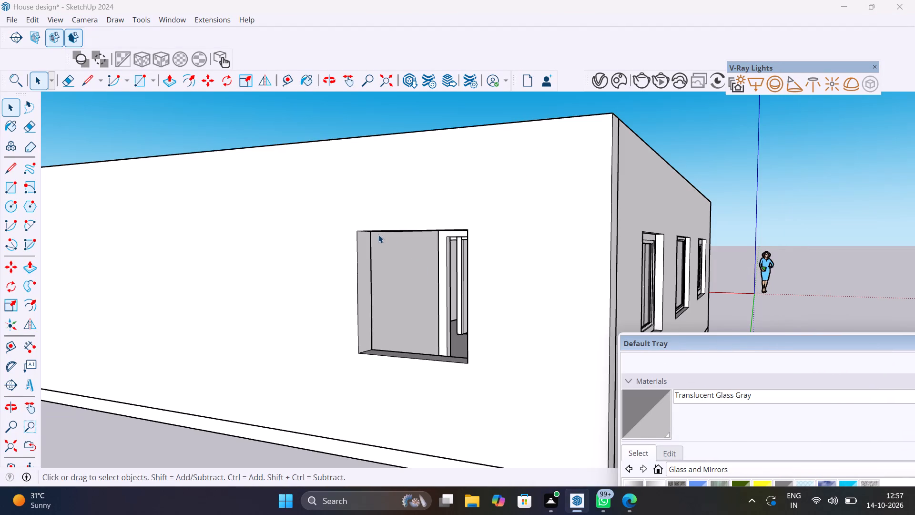
scroll(378, 235, "up", 6)
middle_click_drag(377, 255, 361, 223)
key("r")
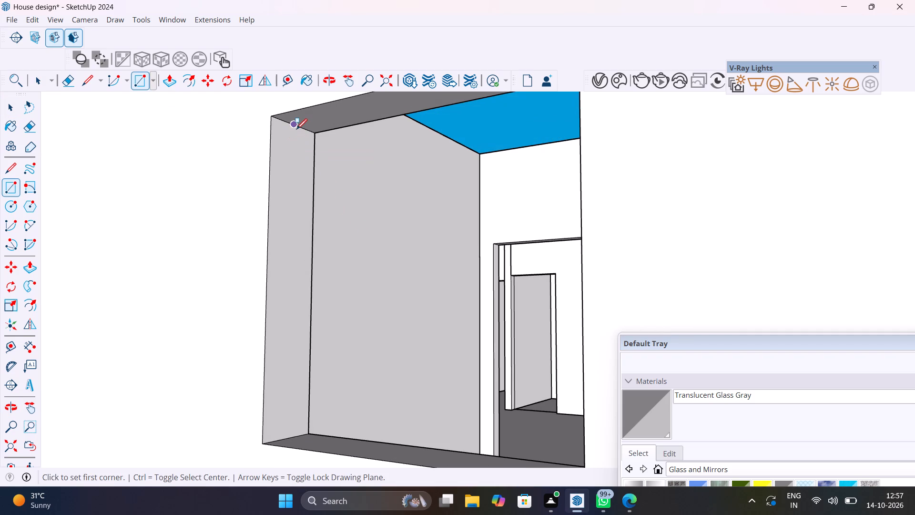
left_click_drag(296, 129, 297, 143)
scroll(305, 183, "down", 9)
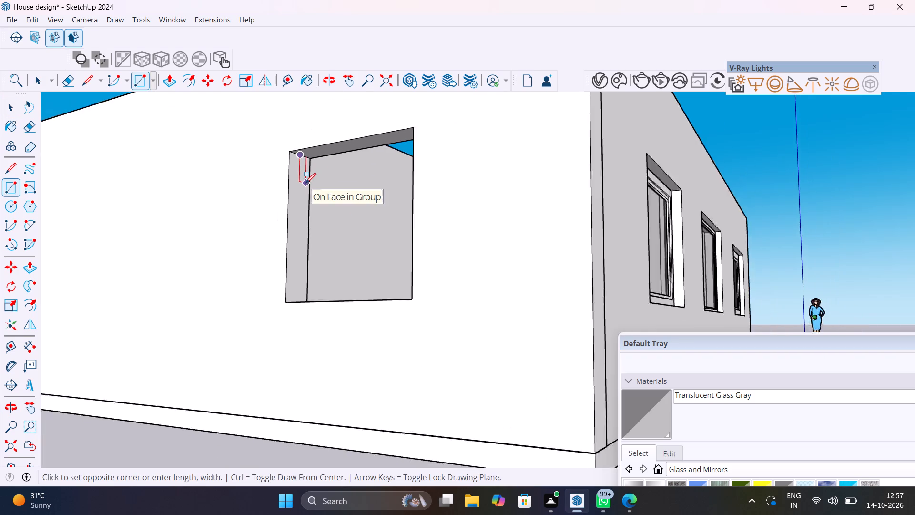
scroll(305, 183, "down", 4)
middle_click_drag(376, 283, 500, 385)
scroll(502, 365, "up", 4)
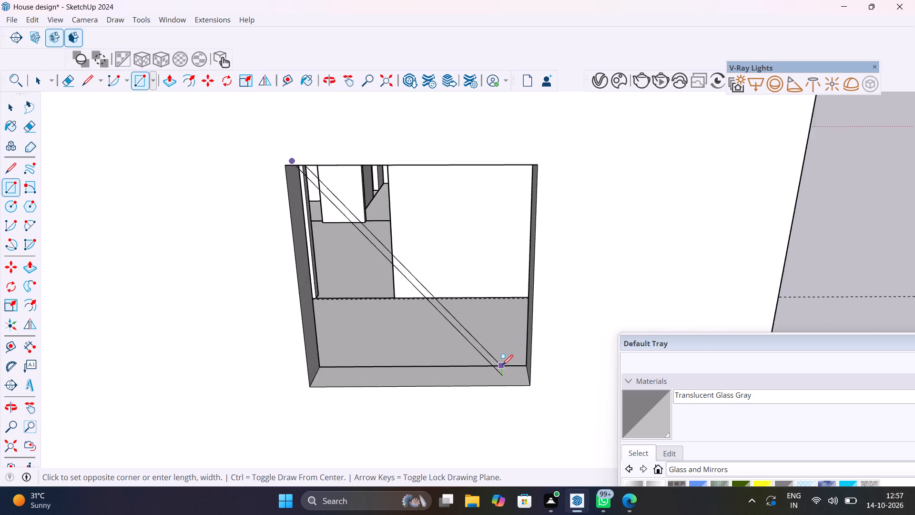
scroll(502, 365, "up", 7)
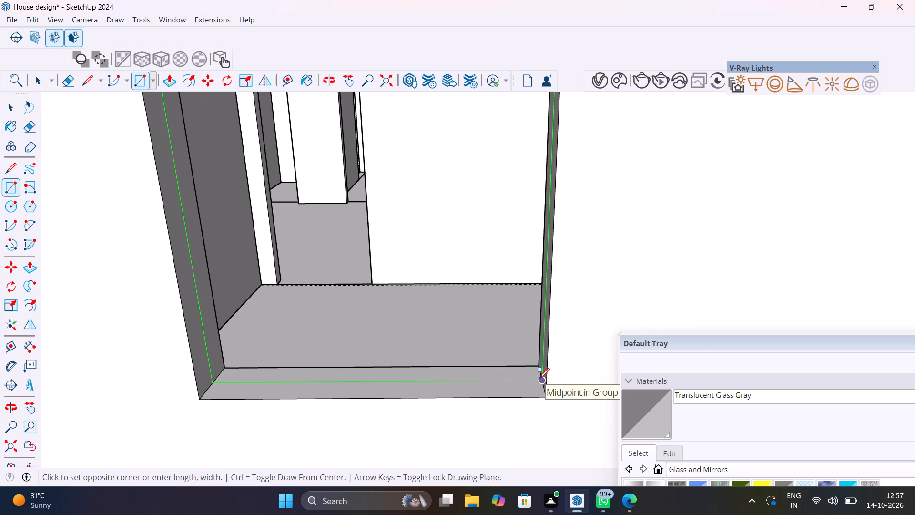
left_click(539, 379)
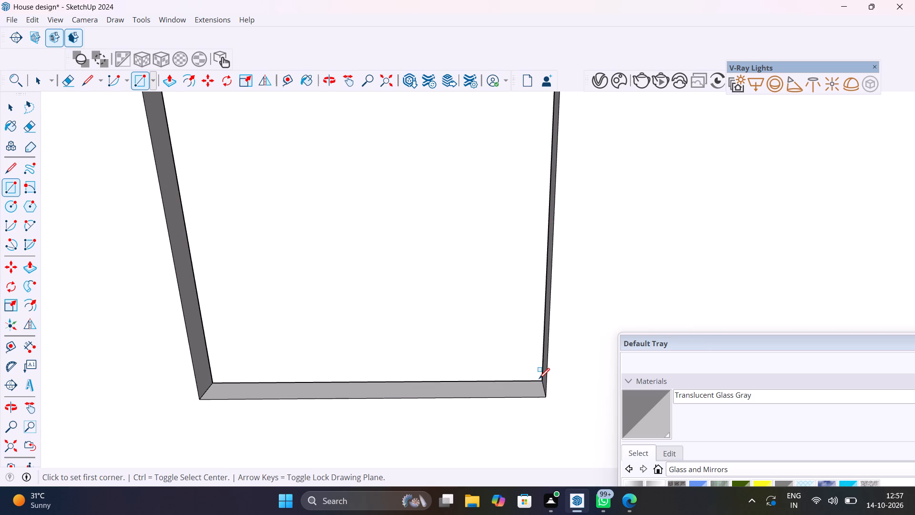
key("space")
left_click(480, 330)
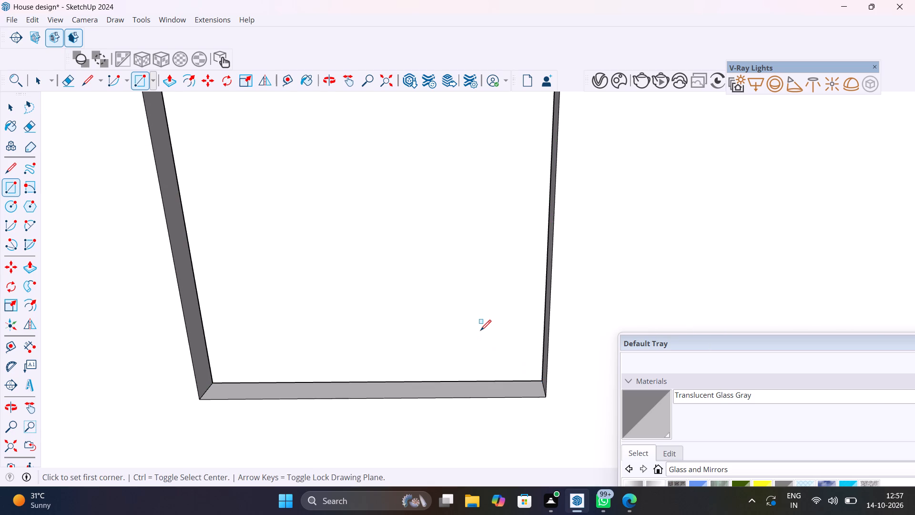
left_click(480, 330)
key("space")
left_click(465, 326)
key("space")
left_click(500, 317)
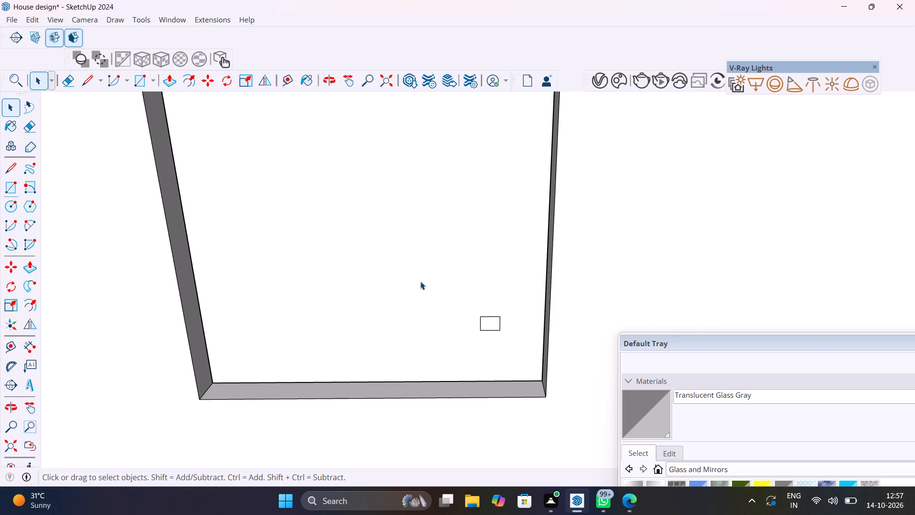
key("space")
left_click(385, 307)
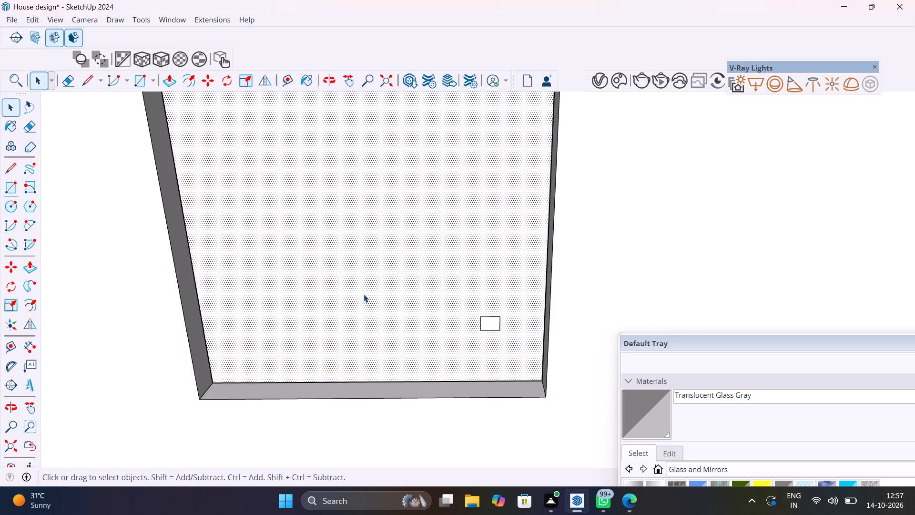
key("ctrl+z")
Delete the face filling the window opening, keeping its outline at mid wall thickness.
left_click(457, 309)
key("Delete")
Draw a stepped frame profile on the sill near the opening's lower corner: a larger rectangle against the side reveal and a smaller one adjoining it.
middle_click_drag(332, 381, 392, 411)
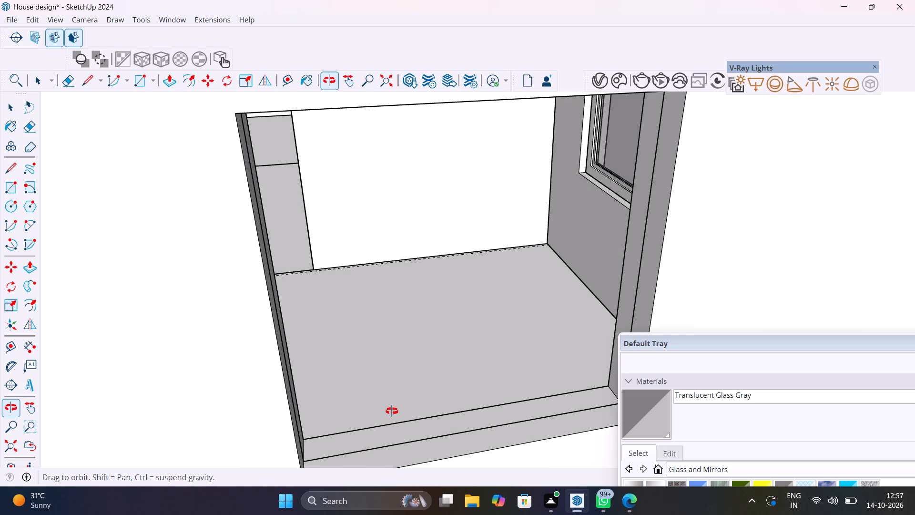
middle_click_drag(392, 411, 351, 382)
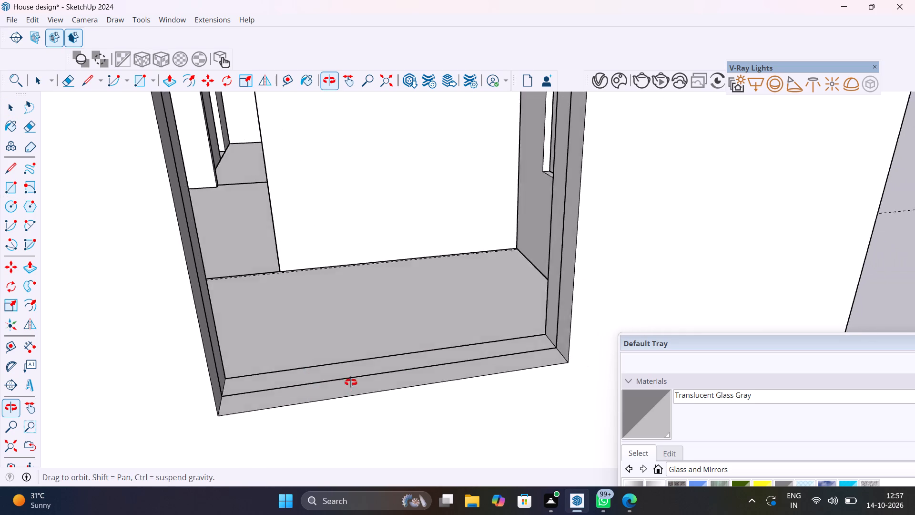
middle_click_drag(351, 382, 234, 382)
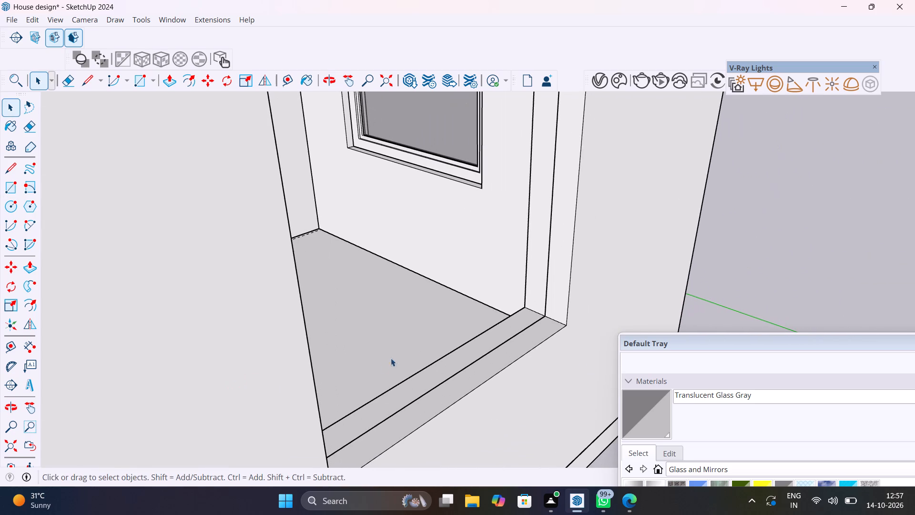
scroll(541, 327, "up", 10)
middle_click_drag(552, 330, 495, 366, "shift")
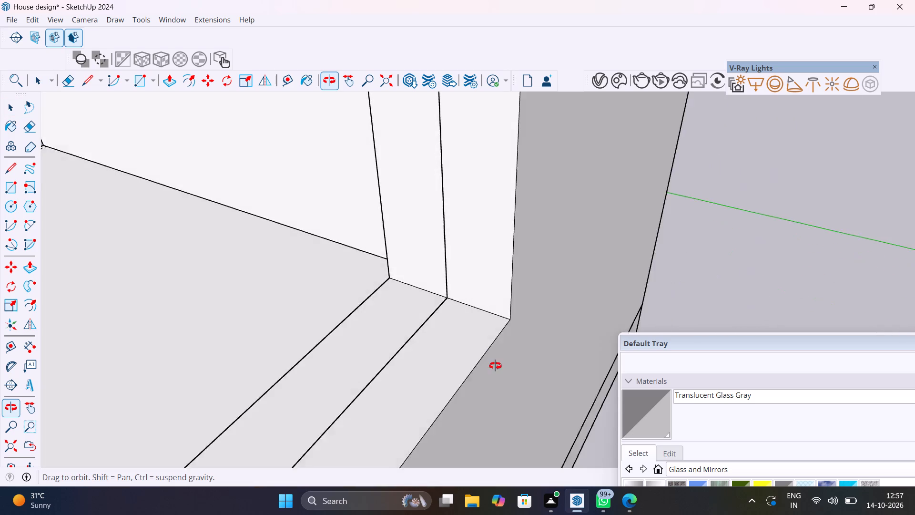
middle_click_drag(495, 366, 521, 378, "shift")
scroll(493, 314, "up", 10)
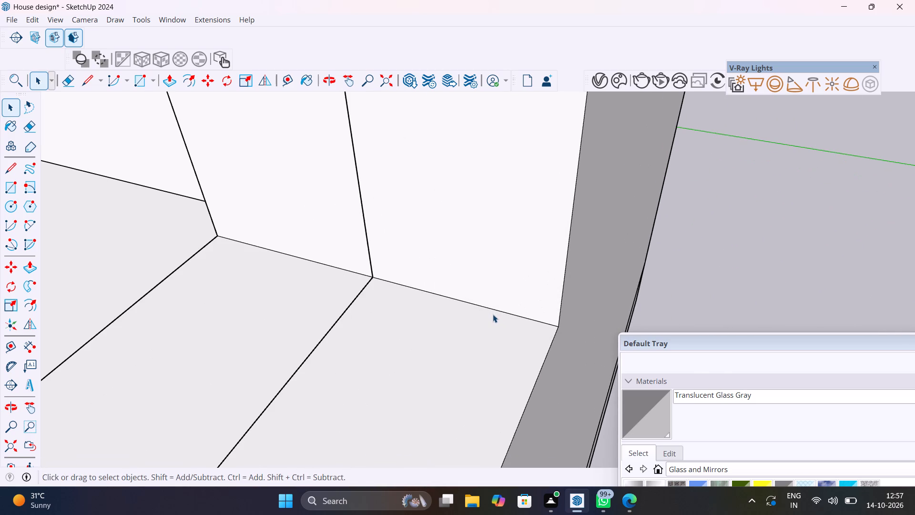
key("r")
left_click(413, 289)
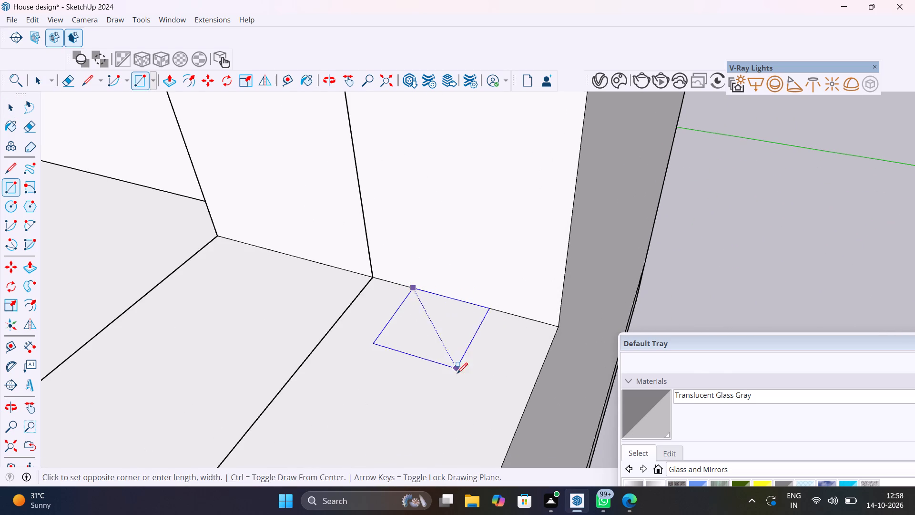
left_click(484, 402)
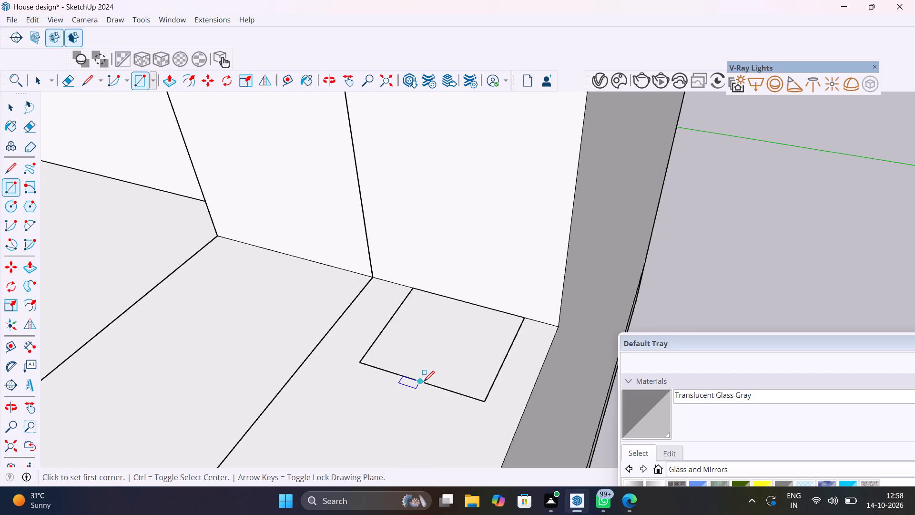
left_click(411, 381)
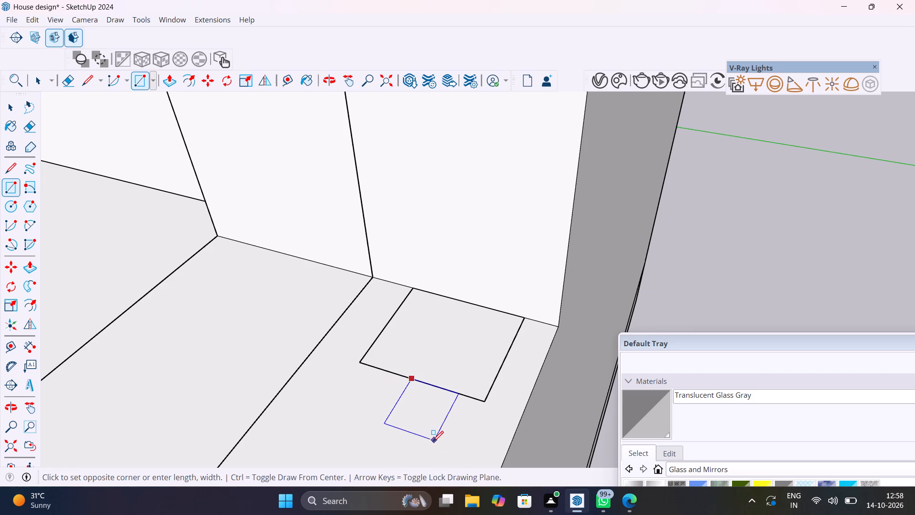
left_click(433, 449)
Move the smaller profile rectangle's three outer edges along the larger rectangle's side, roughly centring it on that side.
key("space")
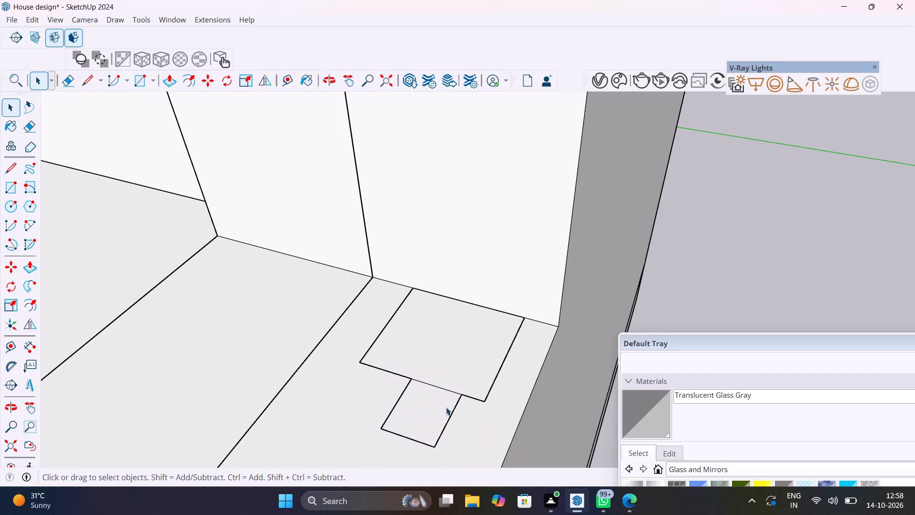
left_click(452, 414)
left_click(397, 397, "shift")
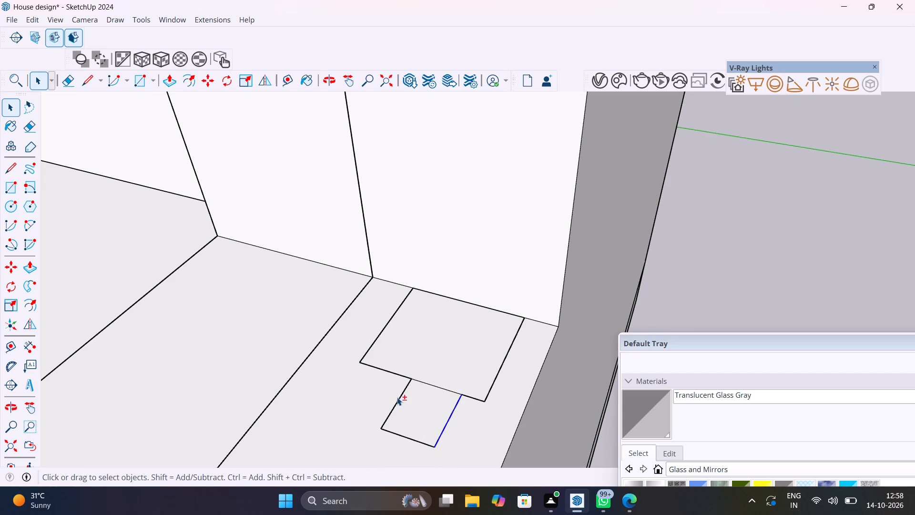
left_click(399, 400, "shift")
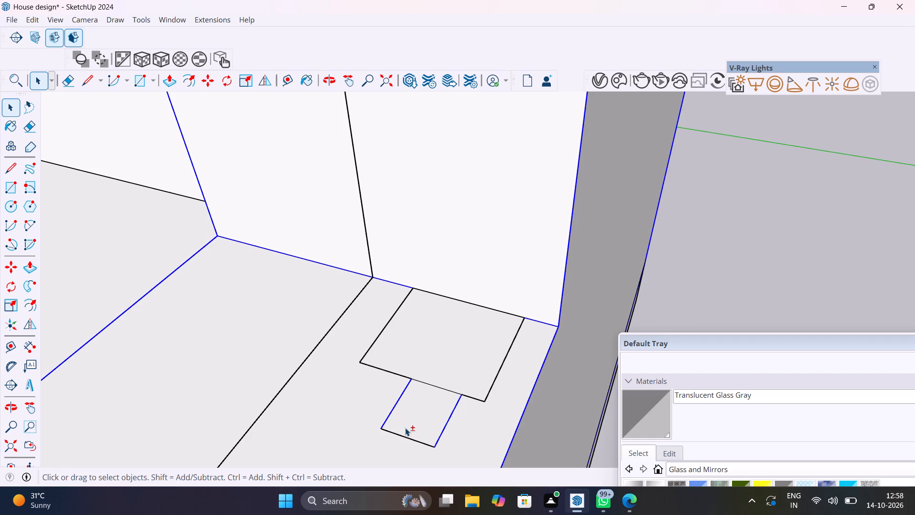
left_click(407, 439, "shift")
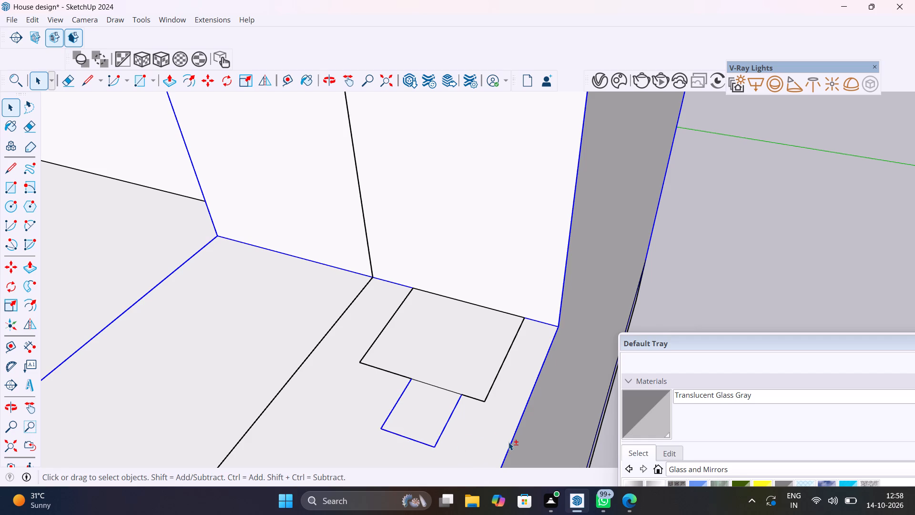
left_click(508, 442, "shift")
key("m")
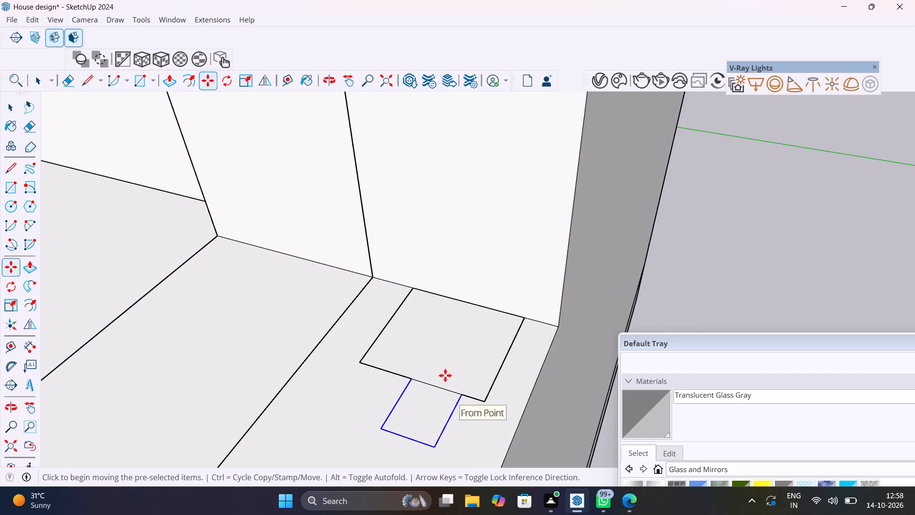
left_click(410, 380)
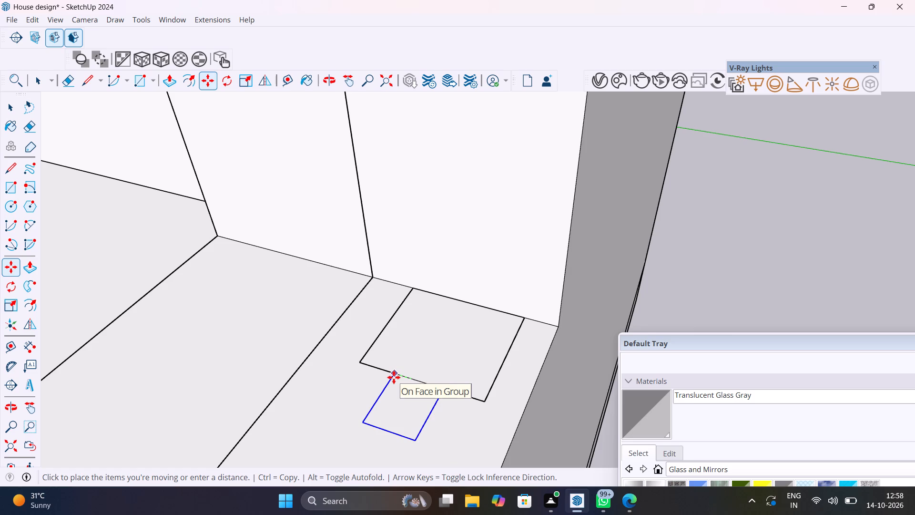
left_click(394, 378)
key("space")
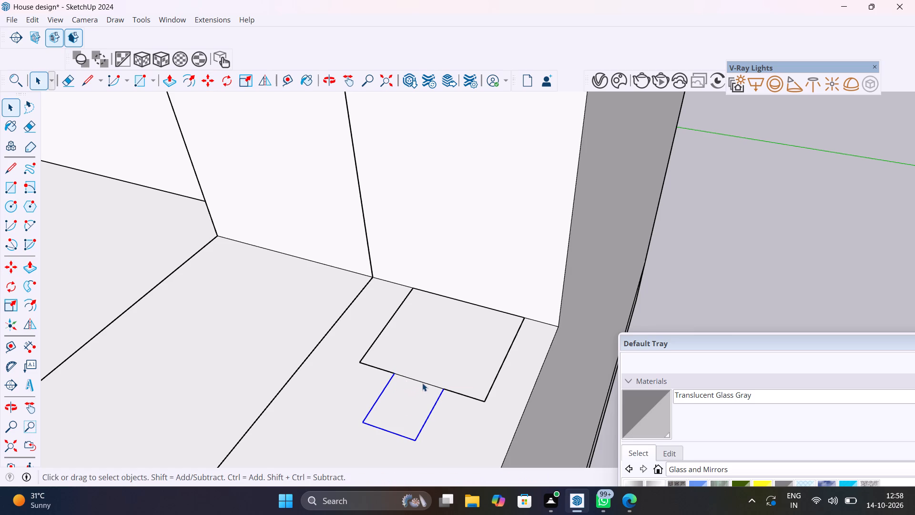
Delete the edge separating the two rectangles to merge them into a single stepped frame profile.
left_click(422, 383)
key("Delete")
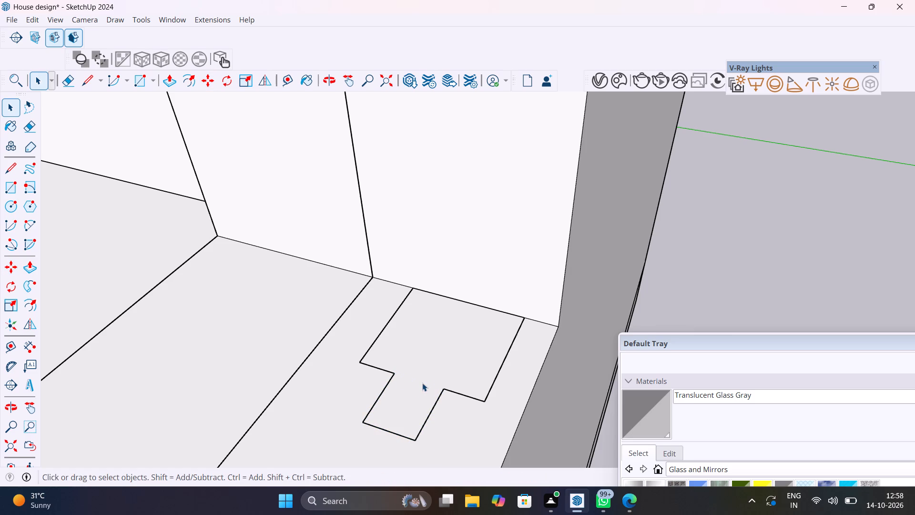
Select the window outline's four edges at mid wall thickness and weld them into one continuous path.
left_click(359, 300)
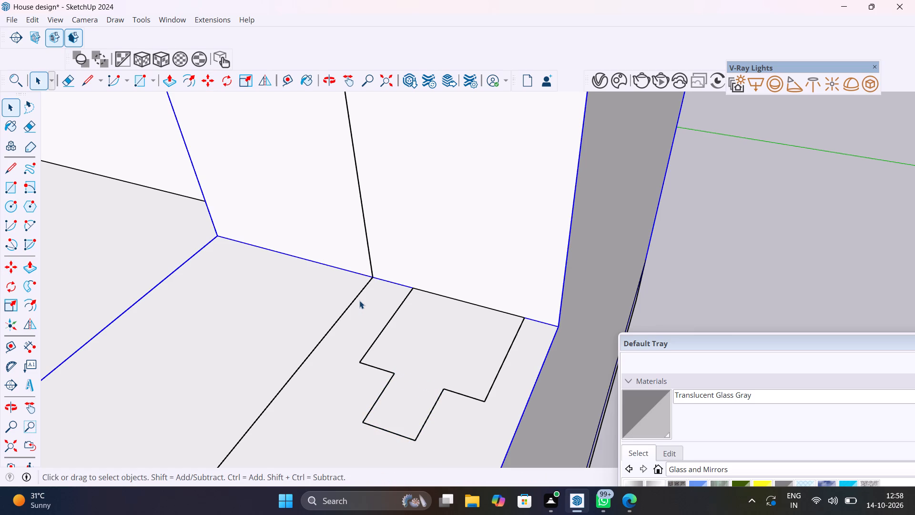
left_click(348, 304)
left_click(376, 280)
left_click(271, 300)
left_click(148, 240)
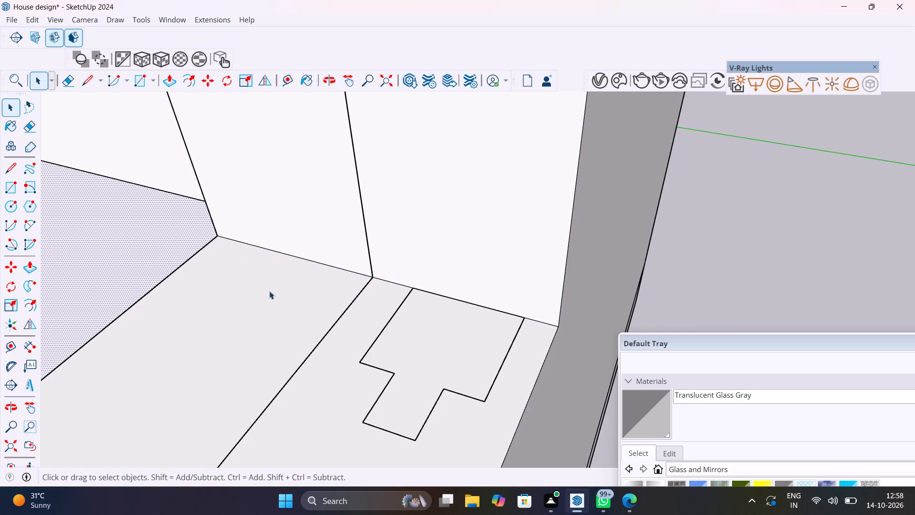
left_click(712, 273)
left_click(341, 318)
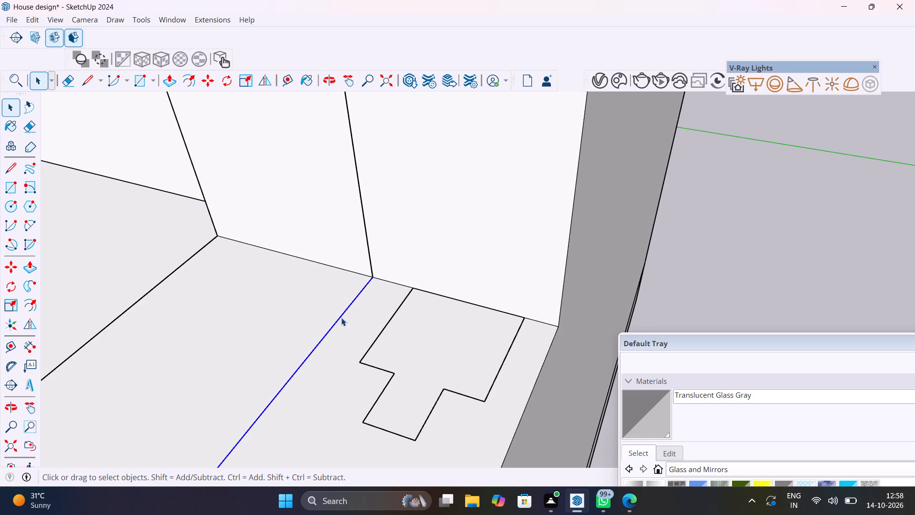
left_click(368, 257, "shift")
scroll(374, 274, "down", 17, "shift")
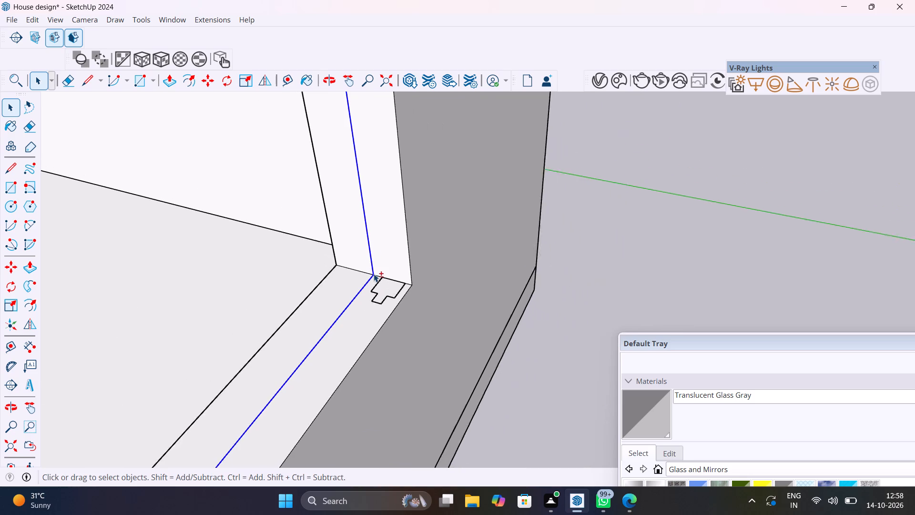
scroll(374, 274, "down", 10, "shift")
middle_click_drag(374, 273, 53, 256, "shift")
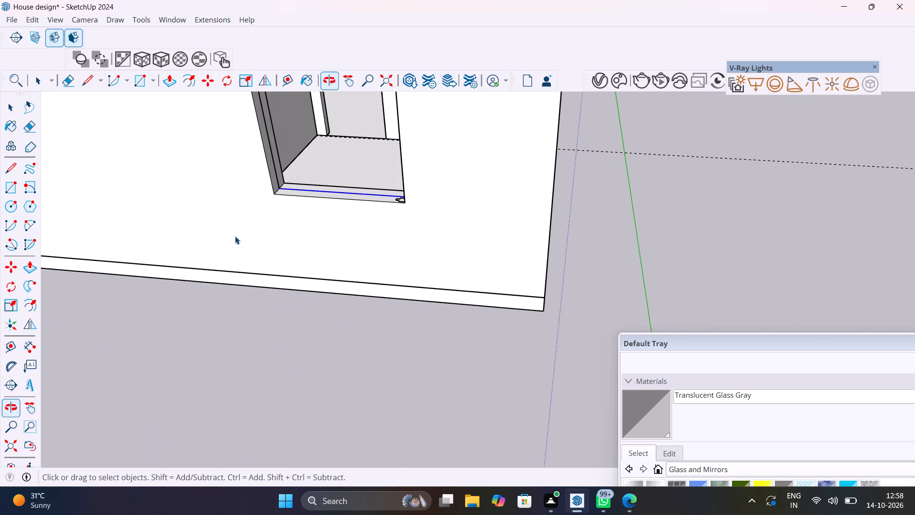
scroll(265, 175, "up", 20)
scroll(265, 175, "up", 4)
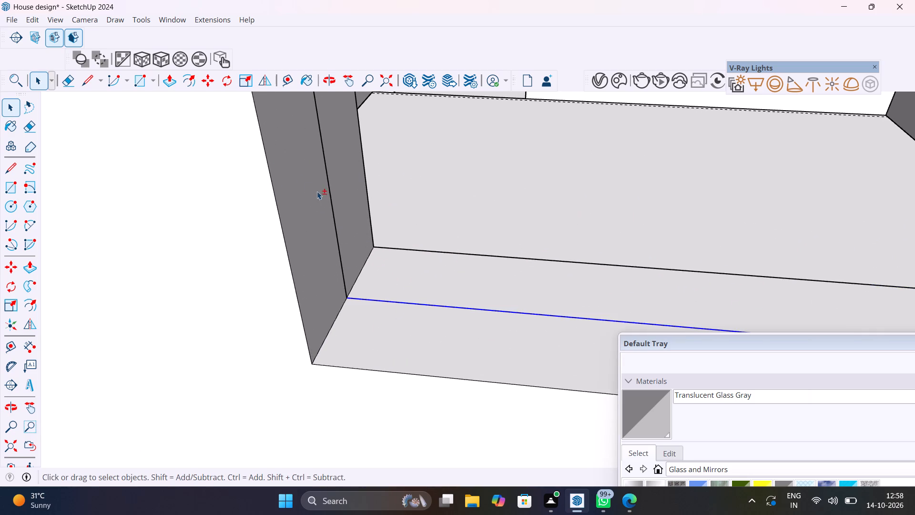
left_click(335, 221, "shift")
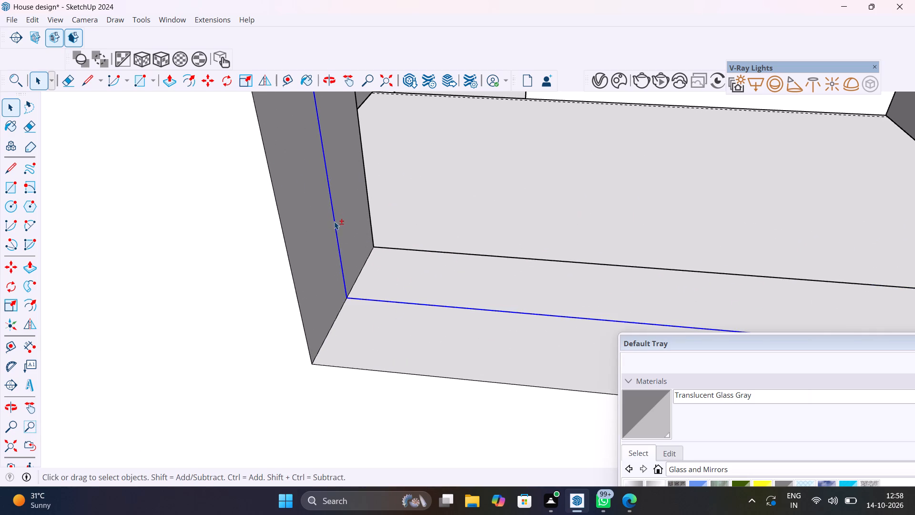
scroll(332, 224, "down", 20, "shift")
scroll(332, 224, "down", 2, "shift")
middle_click_drag(361, 224, 354, 329, "shift")
scroll(354, 329, "down", 1, "shift")
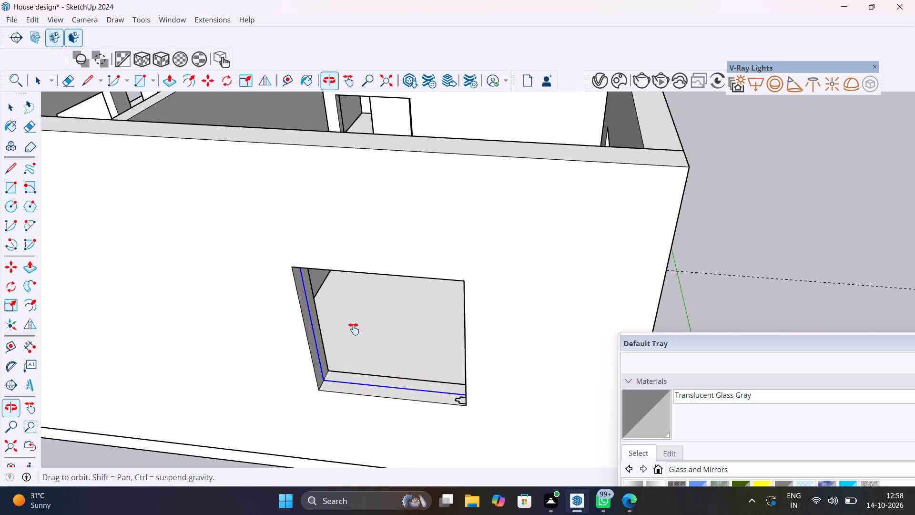
middle_click_drag(354, 329, 325, 281, "shift")
scroll(327, 156, "up", 14)
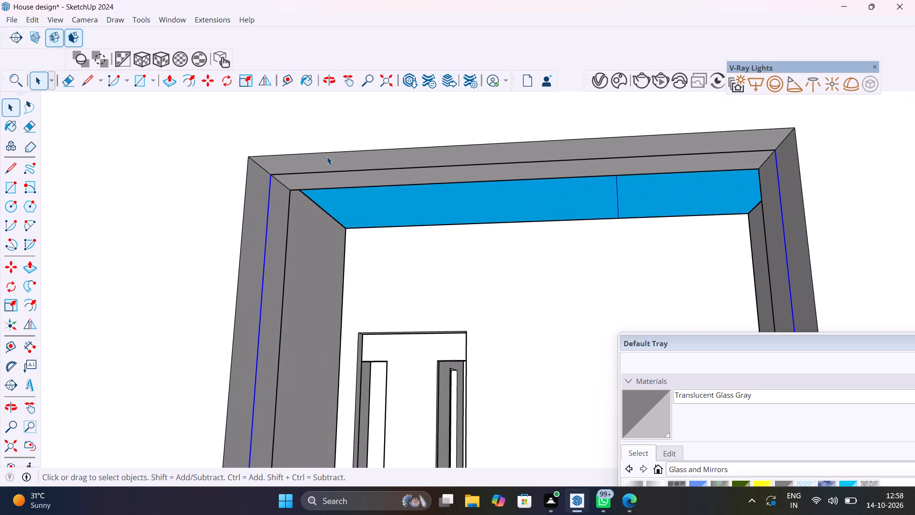
left_click(335, 171, "shift")
right_click(335, 171, "shift")
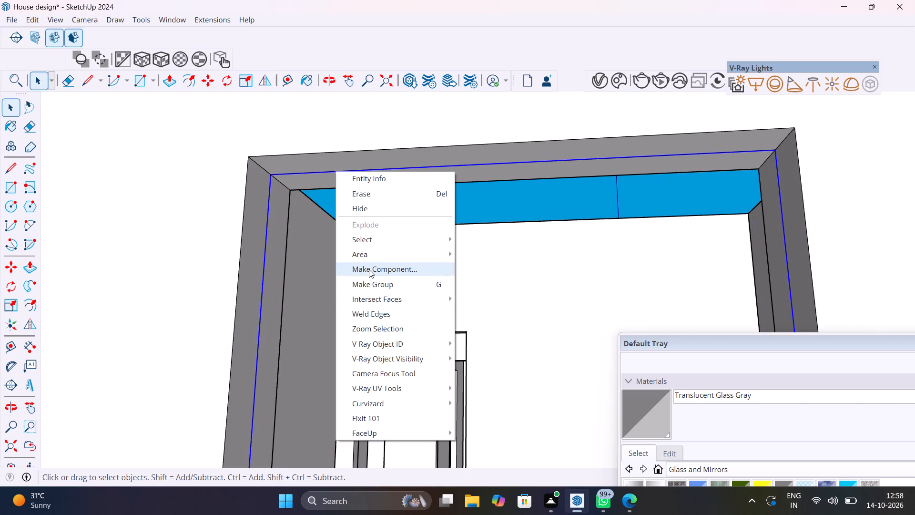
left_click(382, 309, "shift")
Extrude the stepped profile along the welded window outline with Follow Me to form the side window's frame.
scroll(322, 306, "down", 14)
middle_click_drag(325, 312, 407, 436)
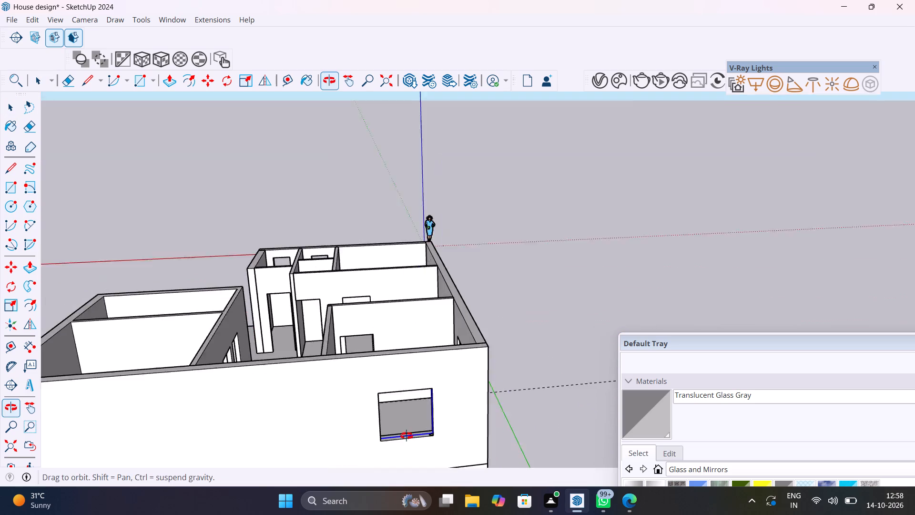
middle_click_drag(407, 436, 415, 446)
scroll(417, 444, "up", 20)
scroll(417, 444, "up", 1)
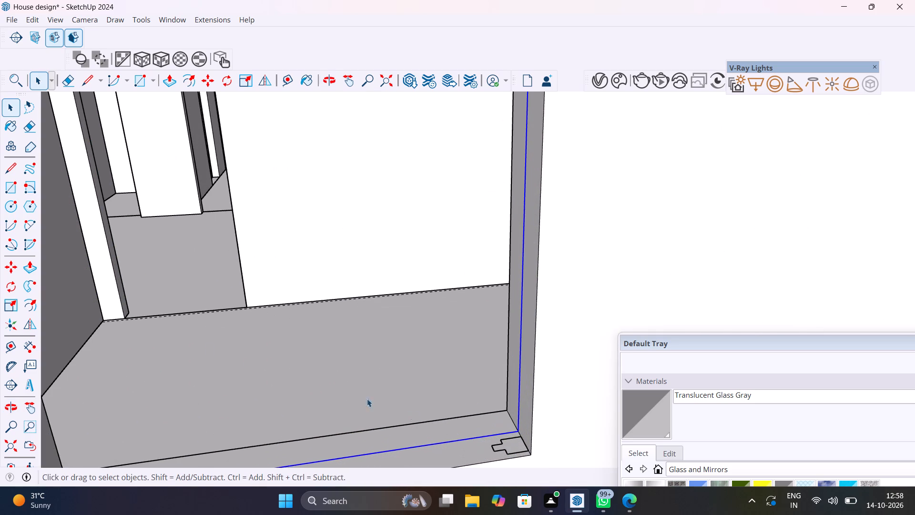
middle_click_drag(309, 323, 194, 278, "shift")
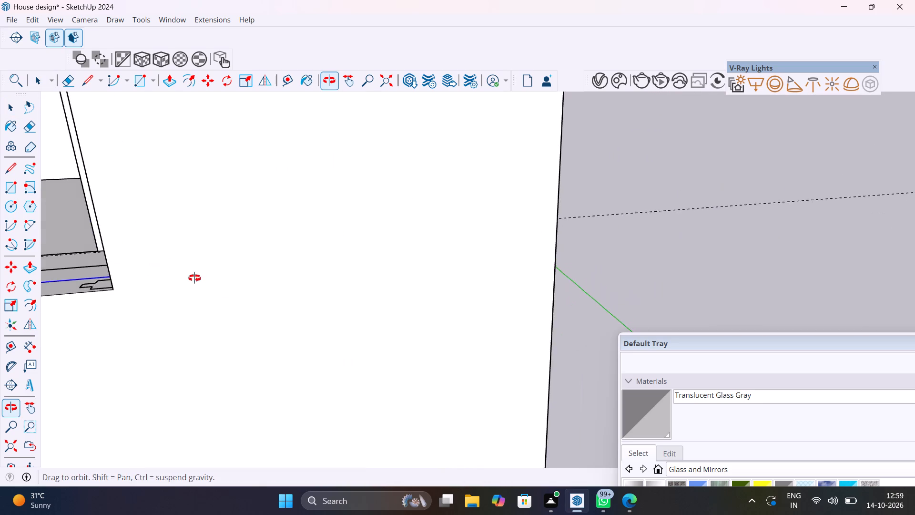
middle_click_drag(194, 278, 507, 269, "shift")
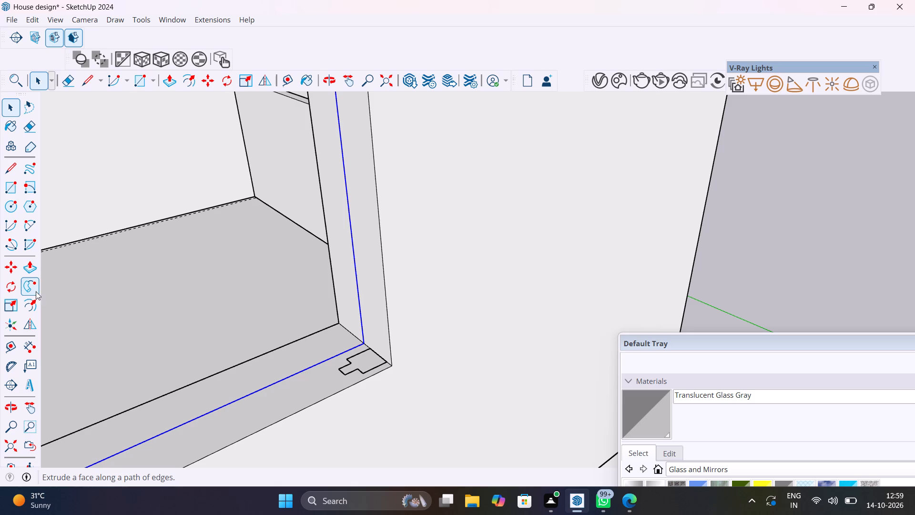
left_click(36, 293)
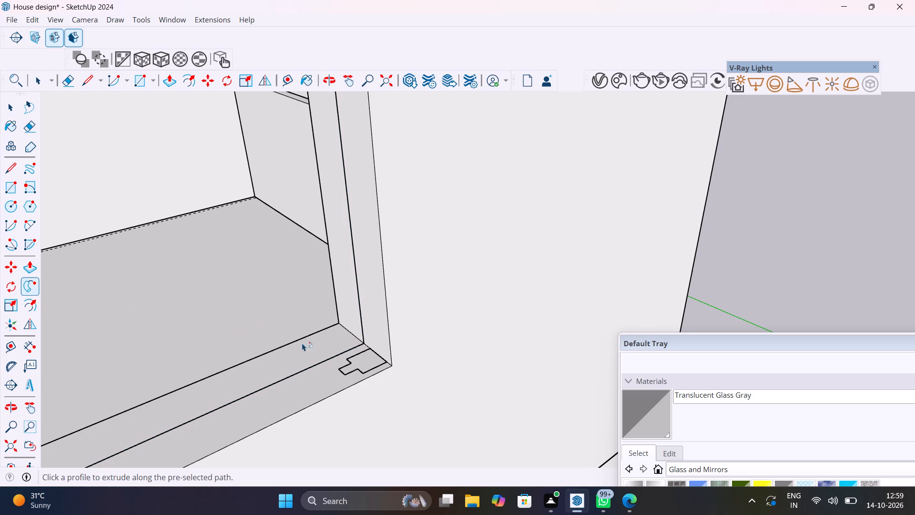
left_click(366, 359)
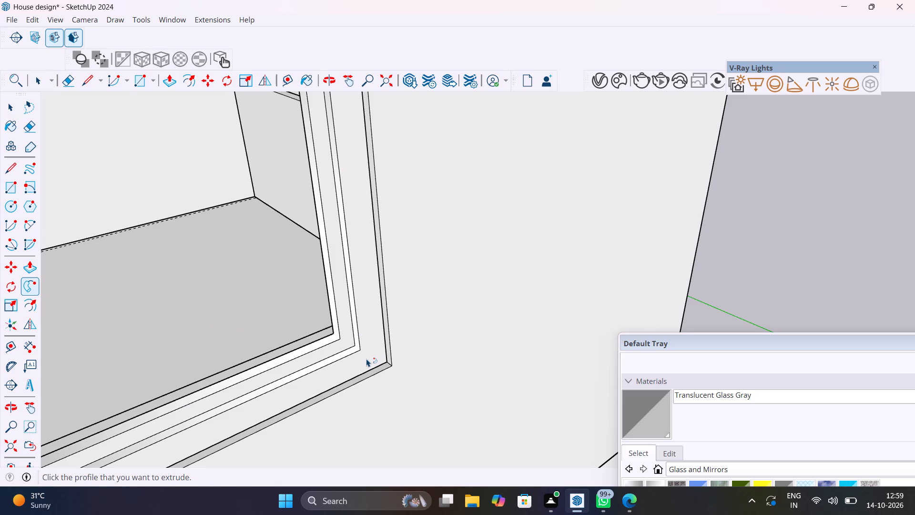
key("space")
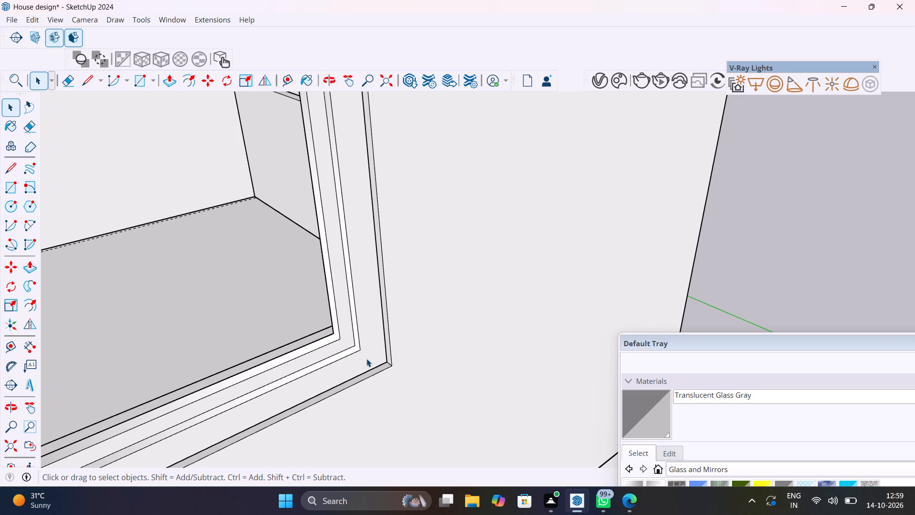
Select all connected faces and edges of the side window's frame and make them a group.
scroll(355, 351, "up", 5)
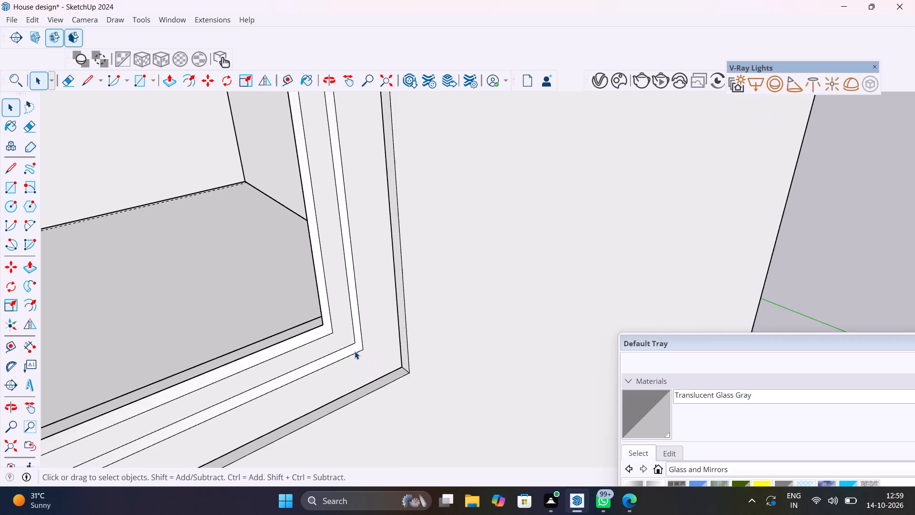
scroll(355, 351, "up", 3)
middle_click_drag(335, 358, 496, 381)
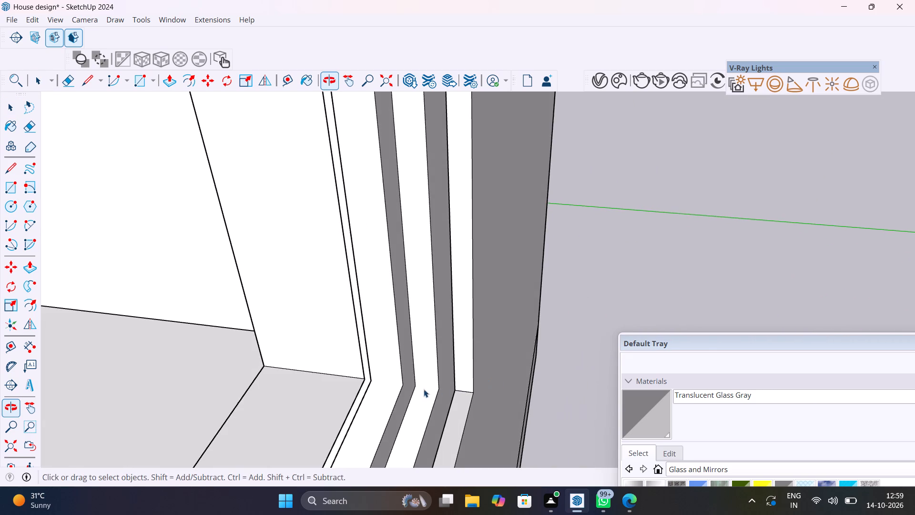
middle_click_drag(420, 386, 454, 392)
triple_click(429, 405)
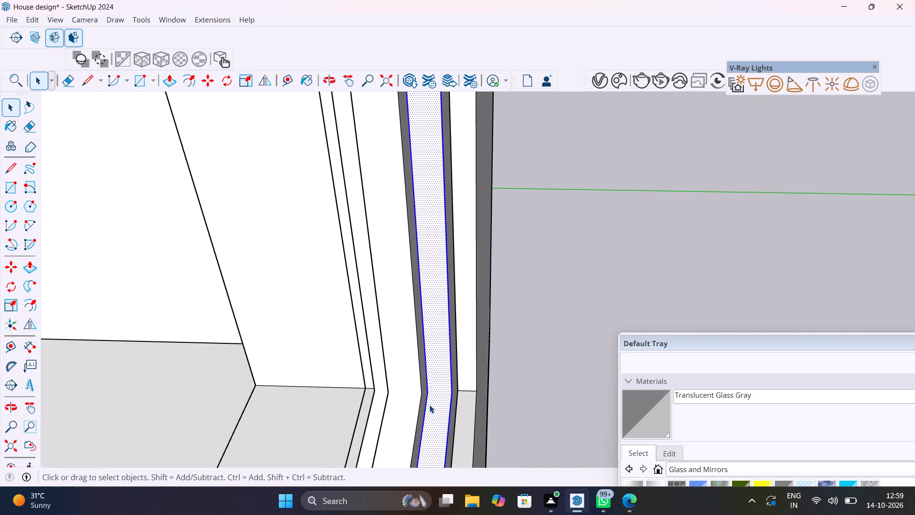
left_click(429, 405)
right_click(429, 405)
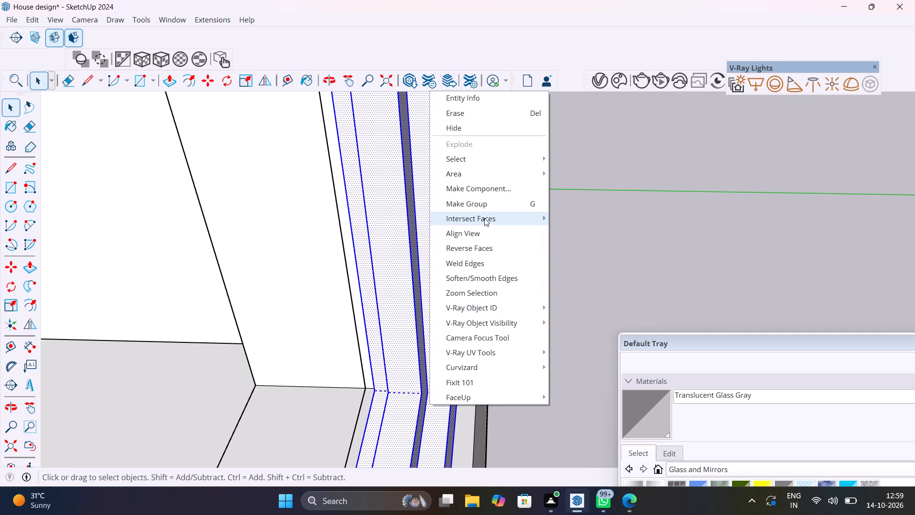
left_click(484, 210)
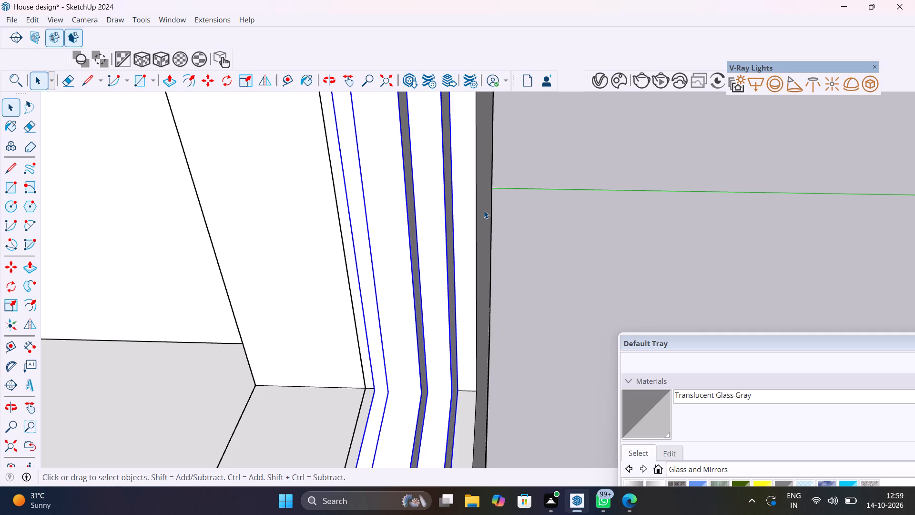
Move the side window's frame group along the green axis to reposition it within the opening's wall thickness.
scroll(484, 210, "up", 6)
scroll(449, 247, "down", 7)
scroll(358, 373, "down", 6)
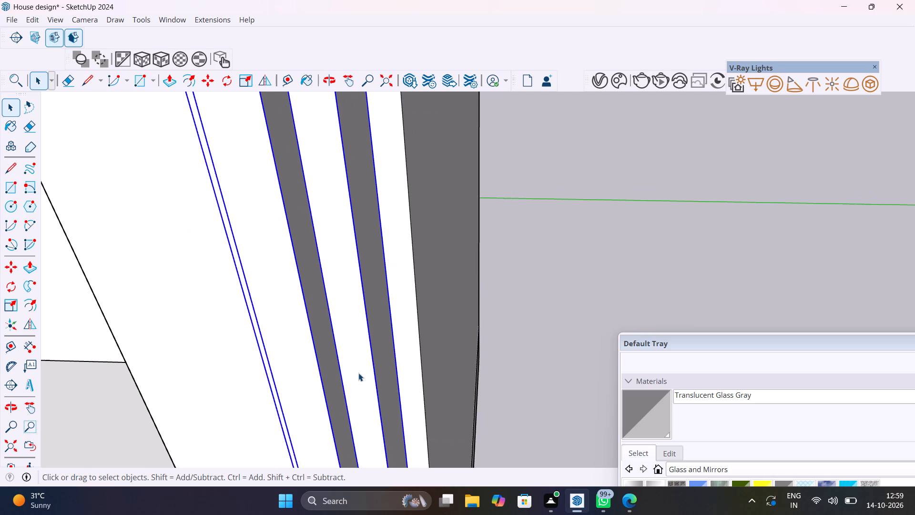
scroll(358, 371, "down", 1)
middle_click_drag(358, 371, 563, 257, "shift")
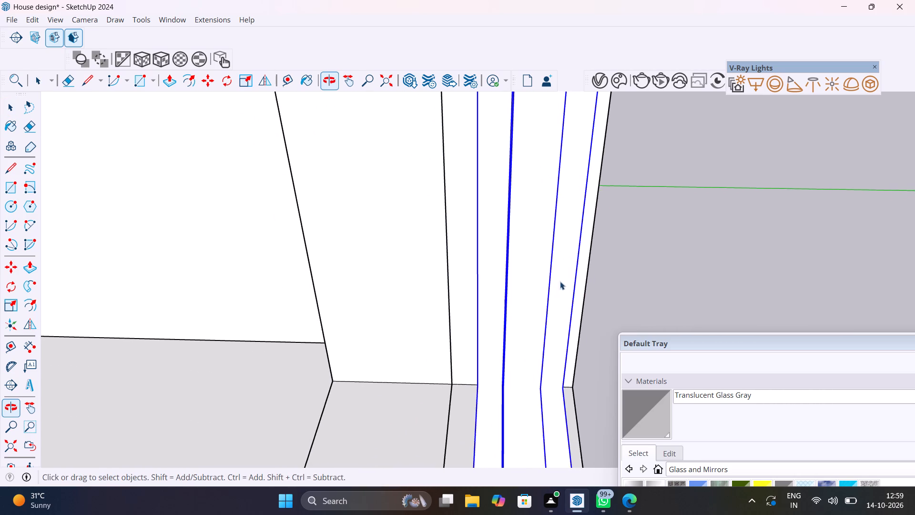
scroll(525, 391, "up", 5)
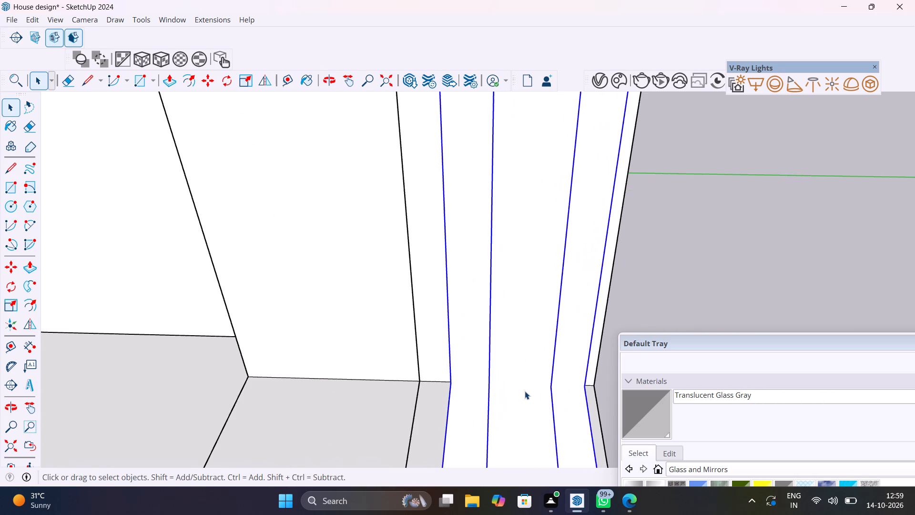
key("m")
left_click(525, 391)
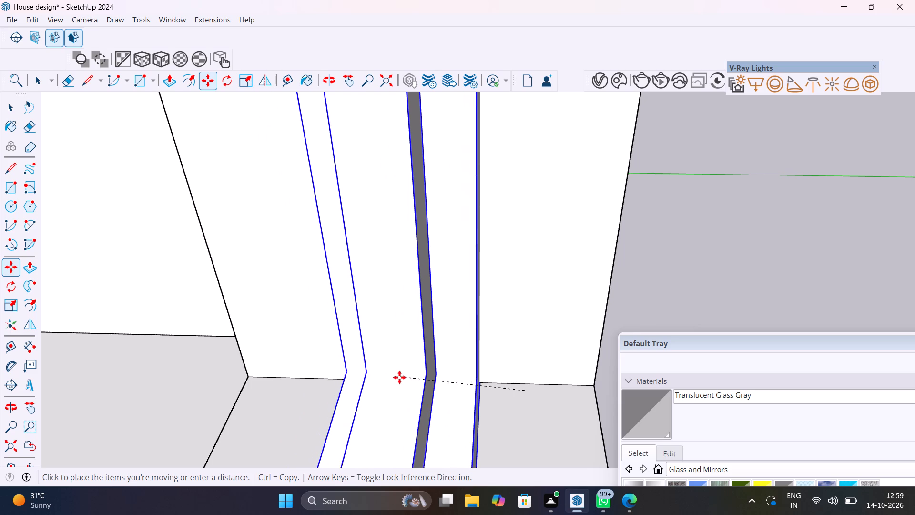
middle_click_drag(388, 378, 511, 368)
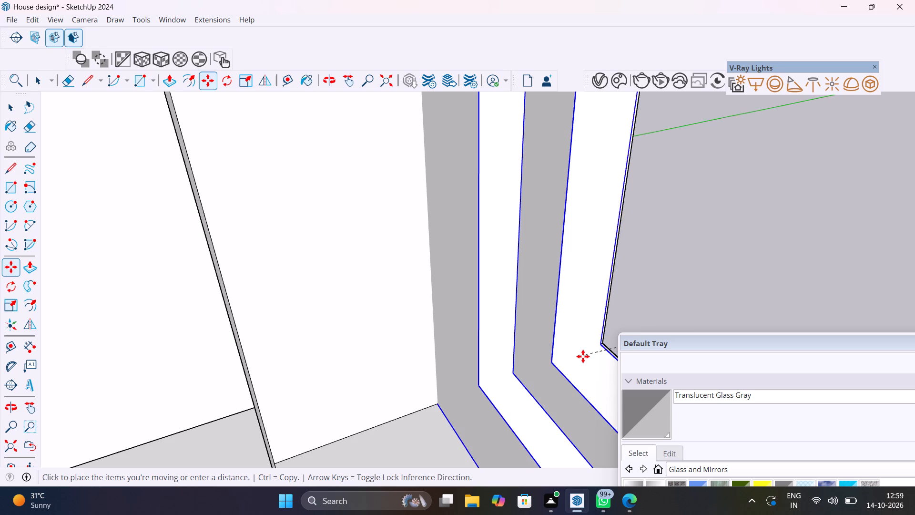
left_click(591, 365)
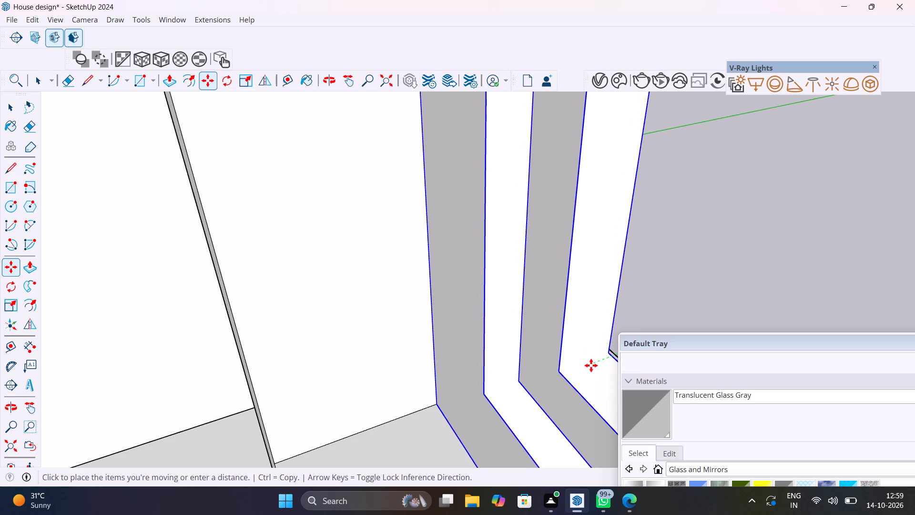
scroll(568, 382, "down", 16)
key("space")
left_click(658, 292)
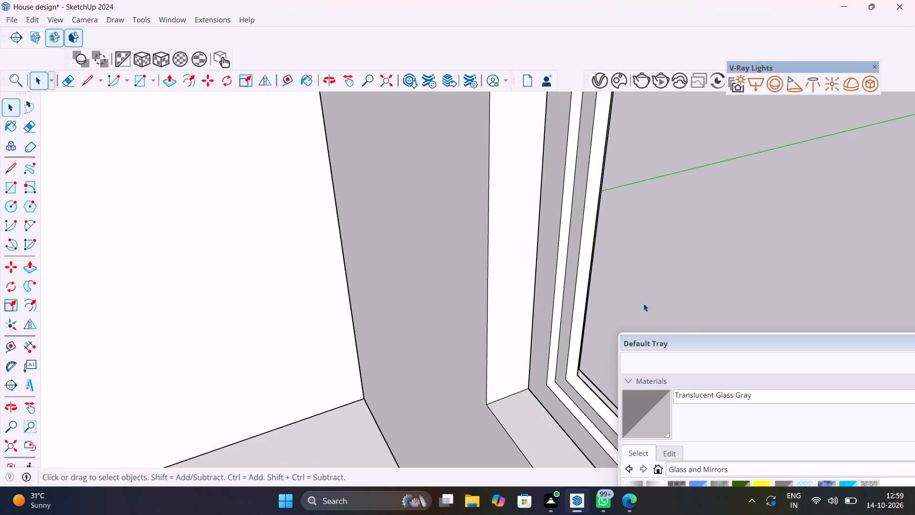
Examine the side window frame's position in its opening from outside the wall.
scroll(643, 303, "down", 8)
middle_click_drag(643, 303, 279, 281, "shift")
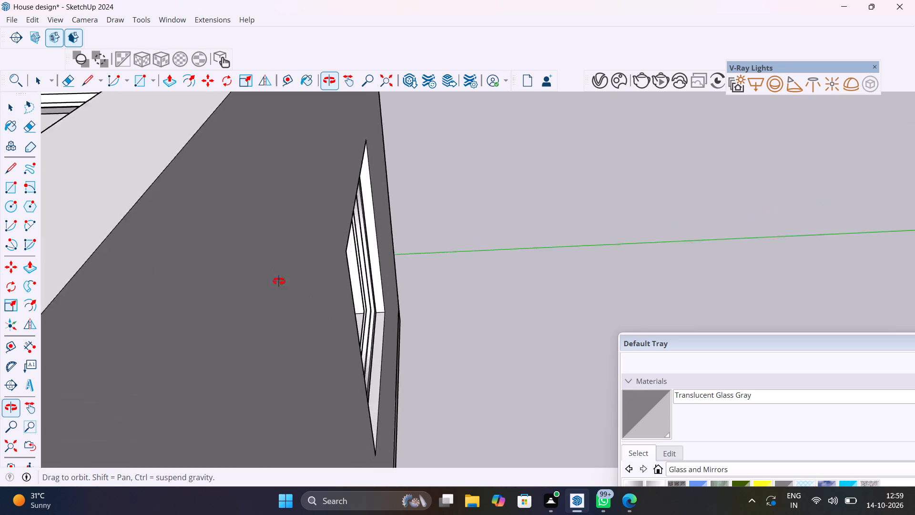
middle_click_drag(279, 281, 170, 282, "shift")
middle_click_drag(524, 298, 266, 330)
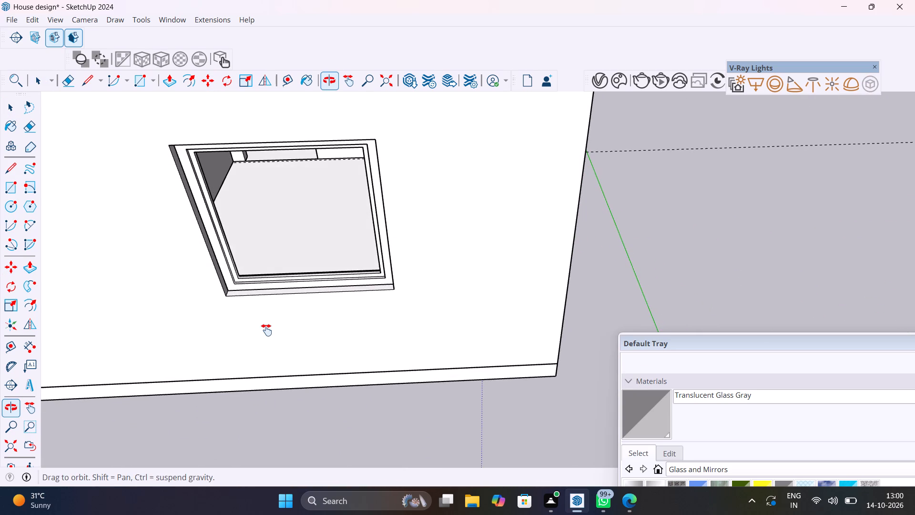
middle_click_drag(266, 330, 278, 313)
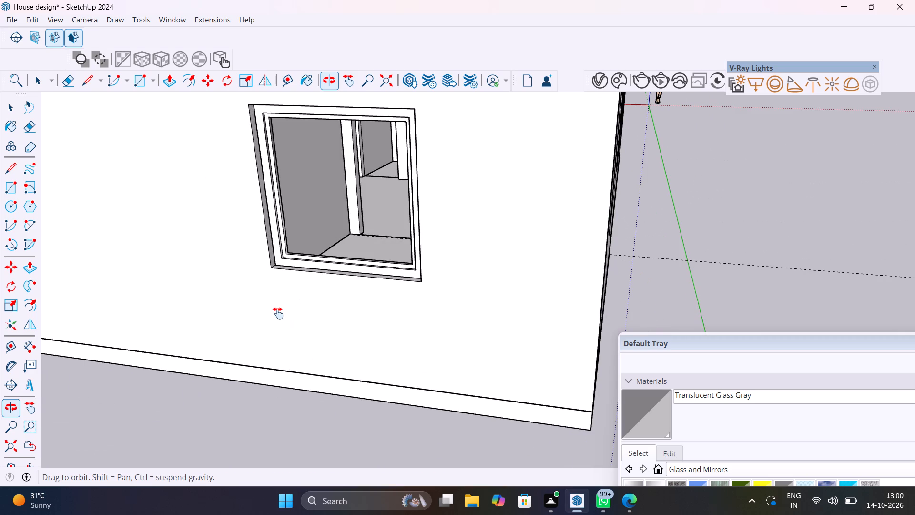
middle_click_drag(278, 313, 283, 391)
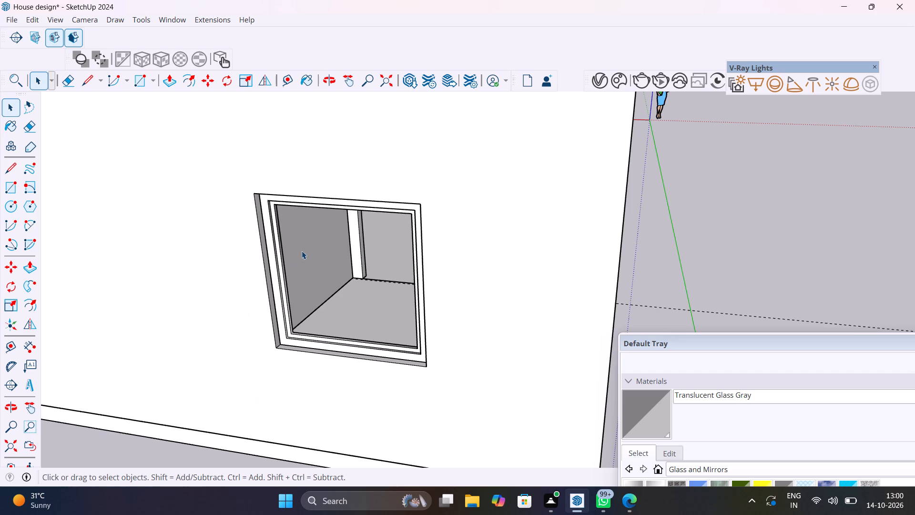
scroll(302, 251, "up", 8)
scroll(302, 250, "down", 3)
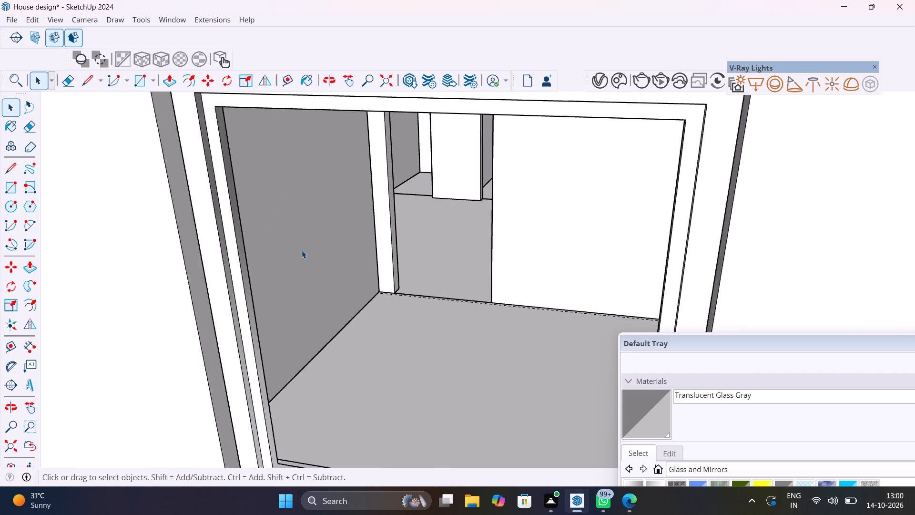
scroll(302, 250, "down", 4)
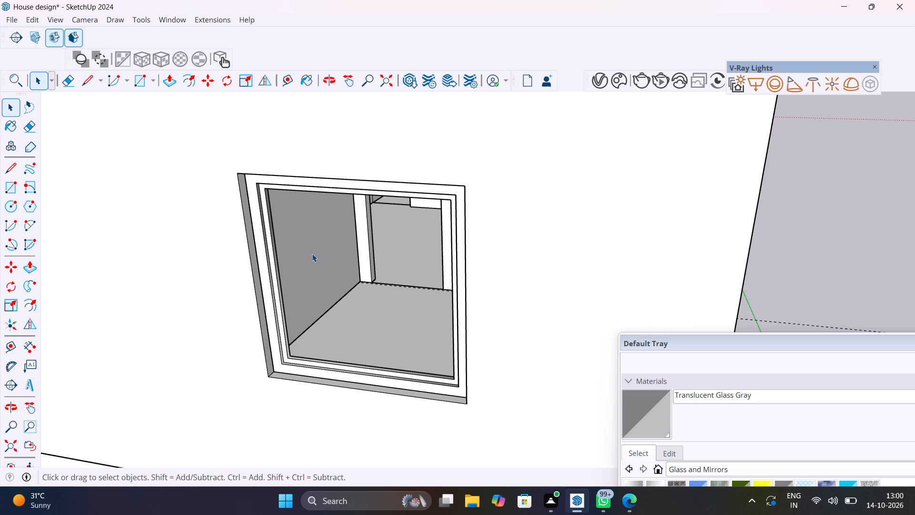
scroll(312, 254, "down", 2)
Draw a rectangle across the side window frame's inner opening, from its upper corner to the diagonally opposite lower corner, as the glass pane.
middle_click_drag(312, 254, 258, 252, "shift")
scroll(214, 206, "up", 10)
middle_click_drag(213, 214, 243, 297, "shift")
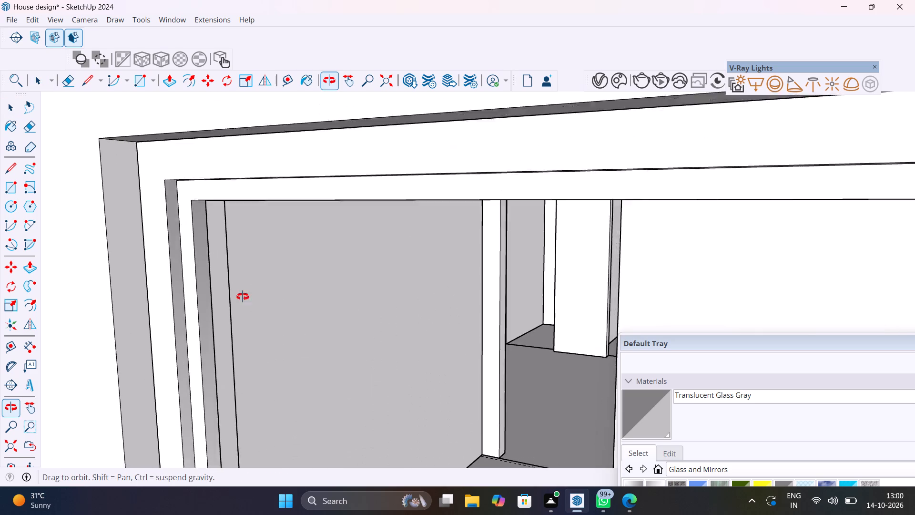
middle_click_drag(243, 297, 237, 275, "shift")
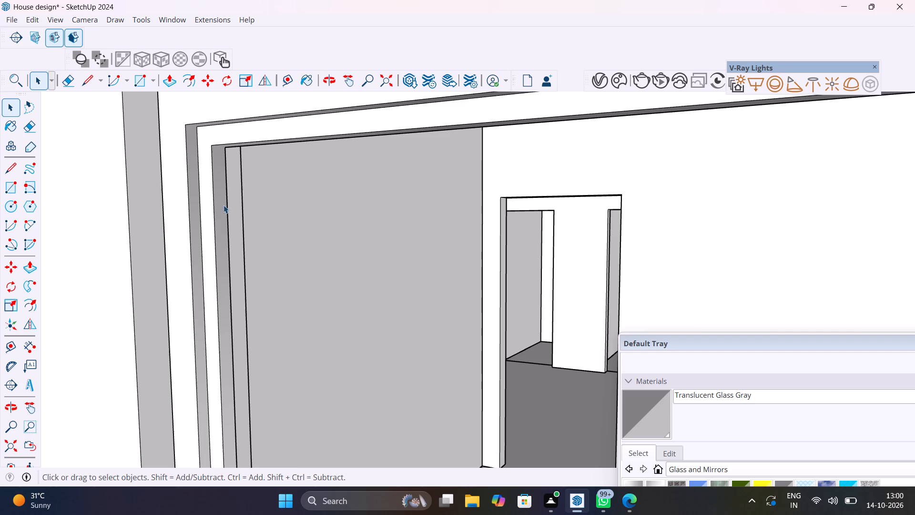
scroll(223, 166, "up", 3)
middle_click_drag(233, 172, 174, 174)
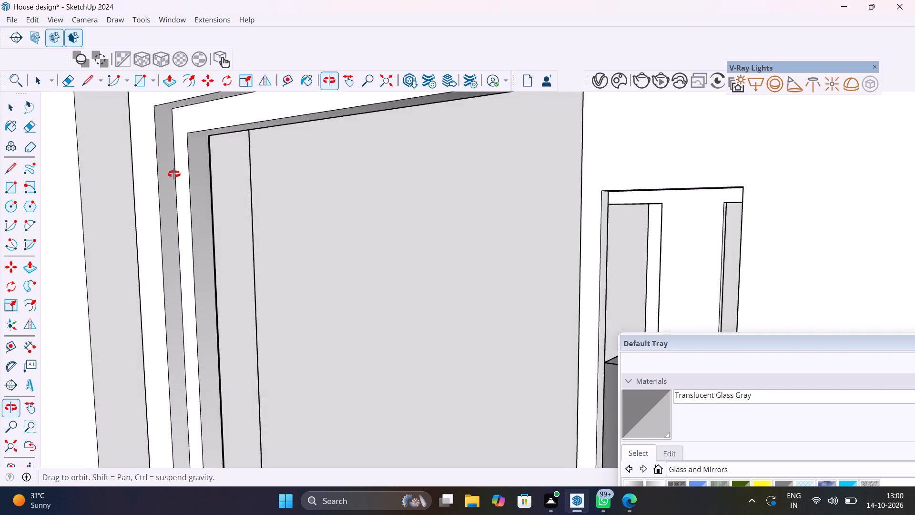
middle_click_drag(174, 174, 28, 216)
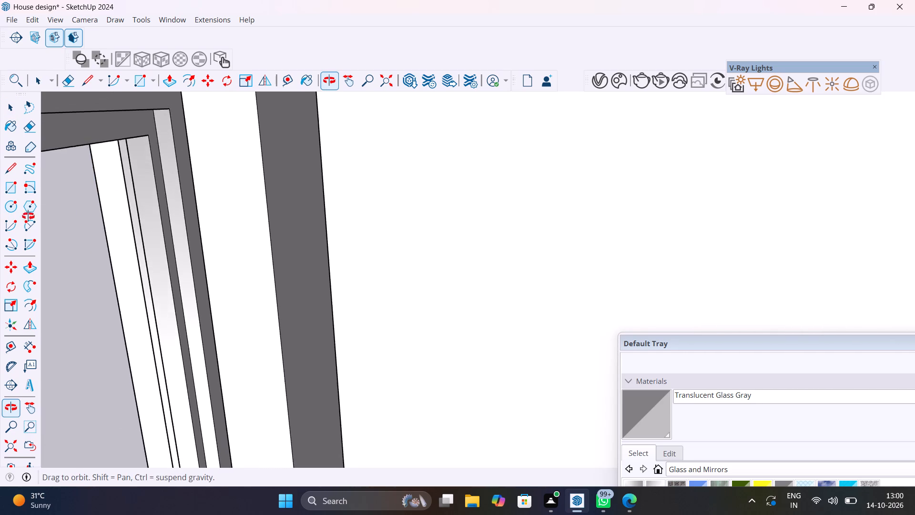
middle_click_drag(28, 216, 181, 146)
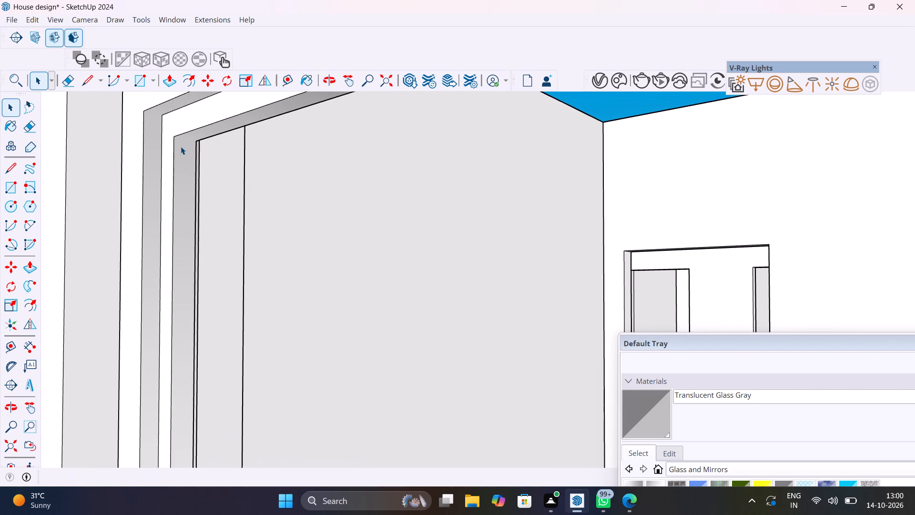
key("r")
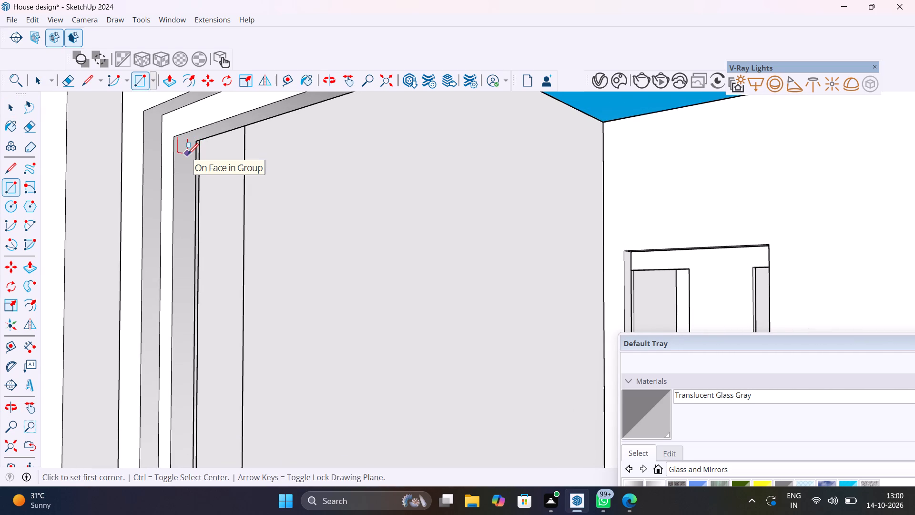
left_click(188, 154)
scroll(205, 193, "down", 16)
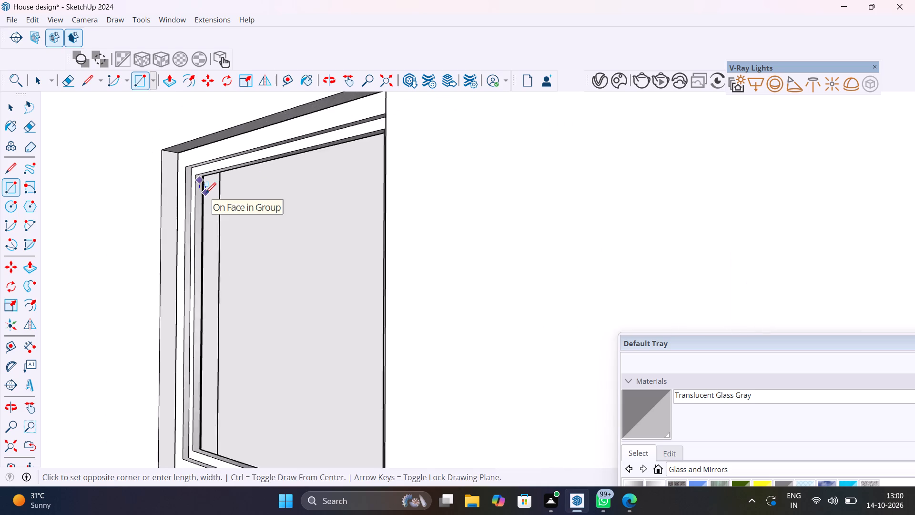
scroll(205, 193, "down", 6)
middle_click_drag(219, 226, 279, 275)
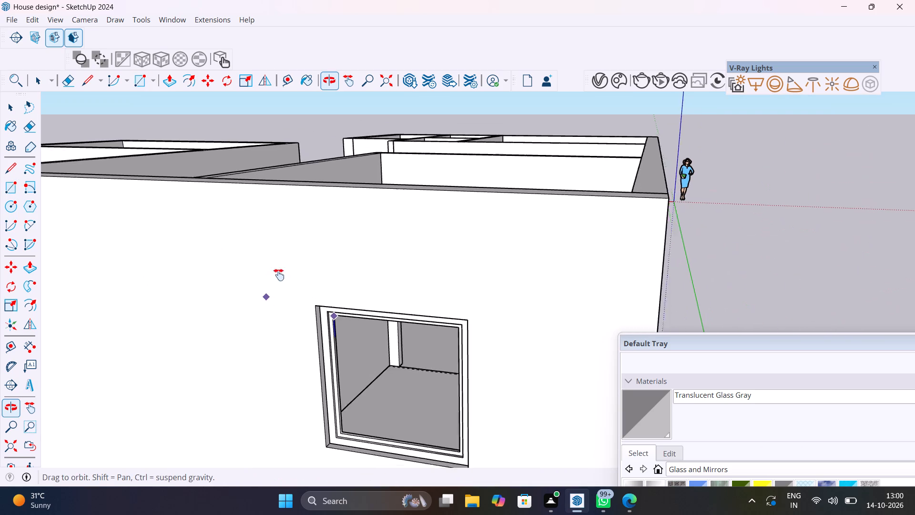
middle_click_drag(279, 275, 214, 222)
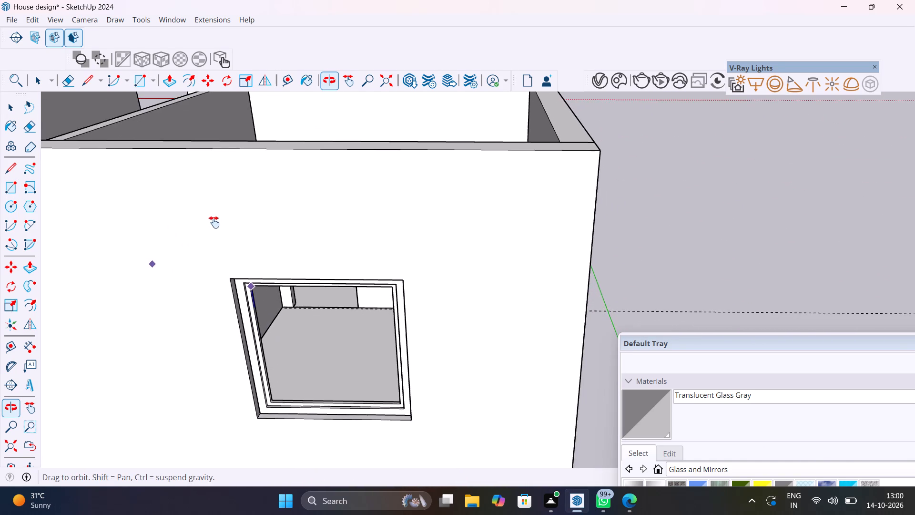
middle_click_drag(214, 222, 234, 210)
scroll(372, 382, "up", 6)
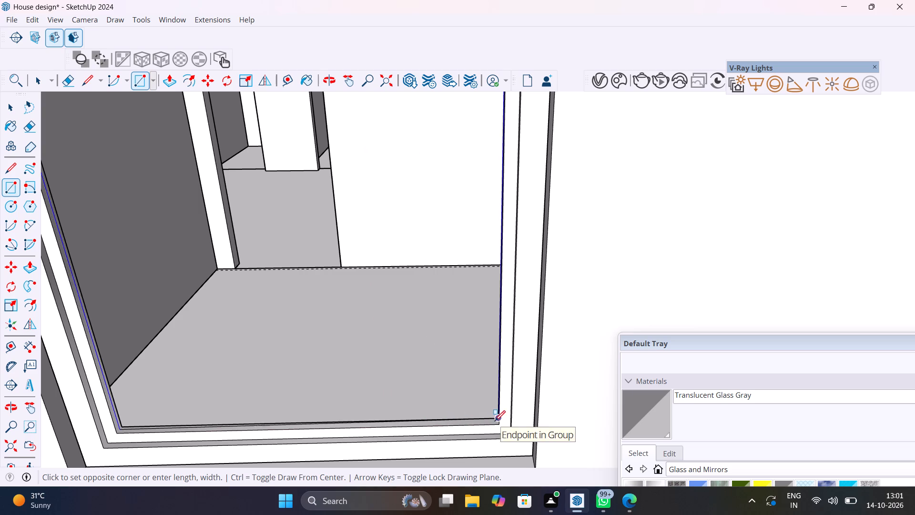
scroll(495, 421, "up", 5)
middle_click_drag(478, 423, 573, 428)
scroll(574, 428, "up", 1)
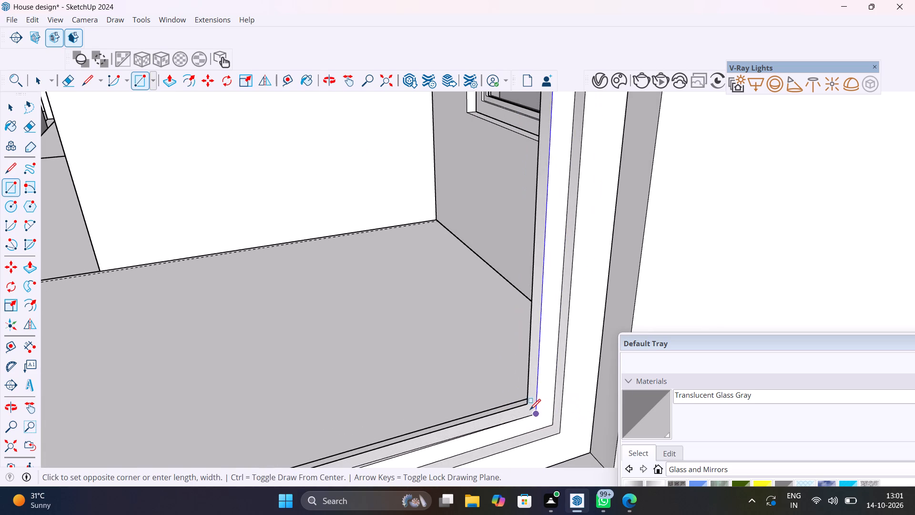
scroll(528, 410, "up", 10)
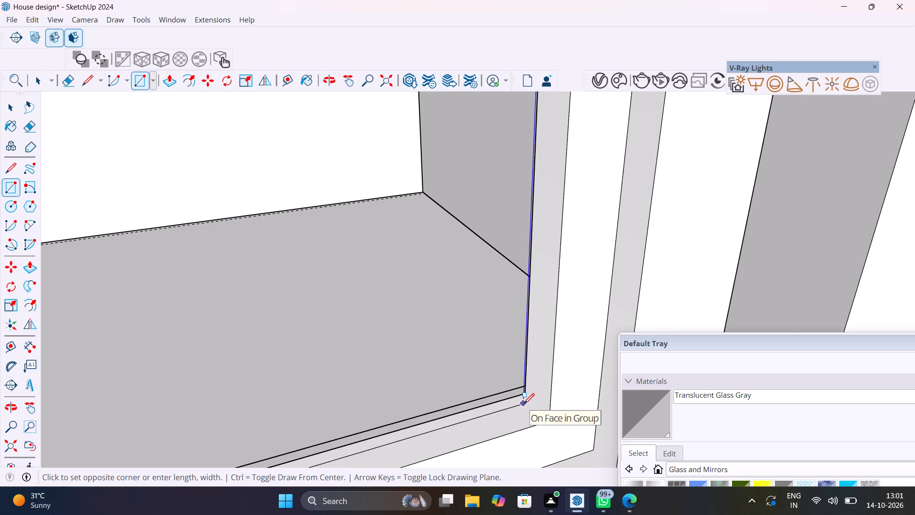
scroll(524, 404, "up", 3)
middle_click_drag(529, 408, 617, 413)
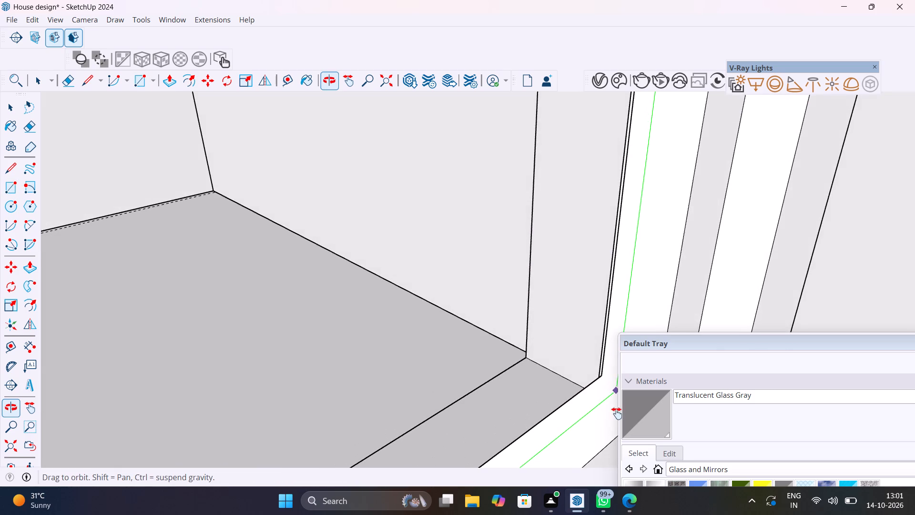
middle_click_drag(617, 413, 485, 390)
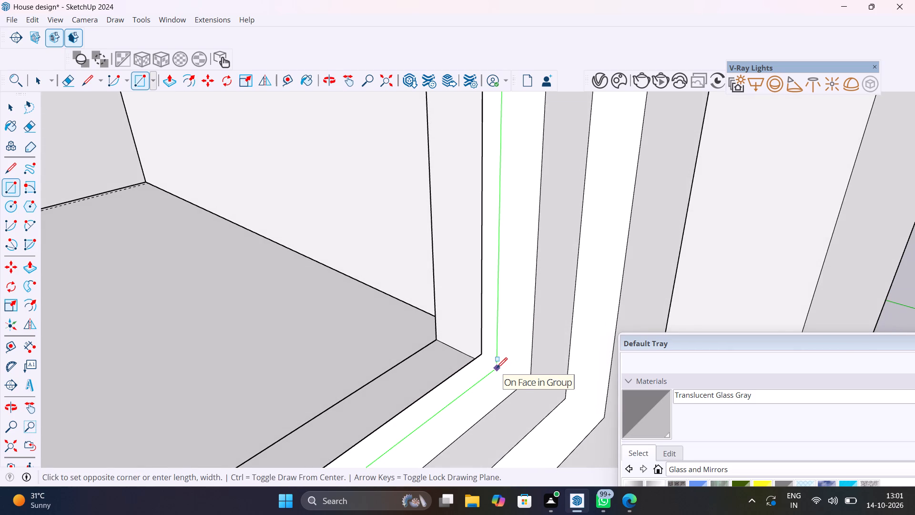
left_click(497, 368)
Select the side window's new pane face and paint it with Translucent Glass Gray.
scroll(482, 373, "down", 20)
scroll(482, 373, "down", 12)
middle_click_drag(477, 372, 288, 299)
key("space")
left_click(285, 291)
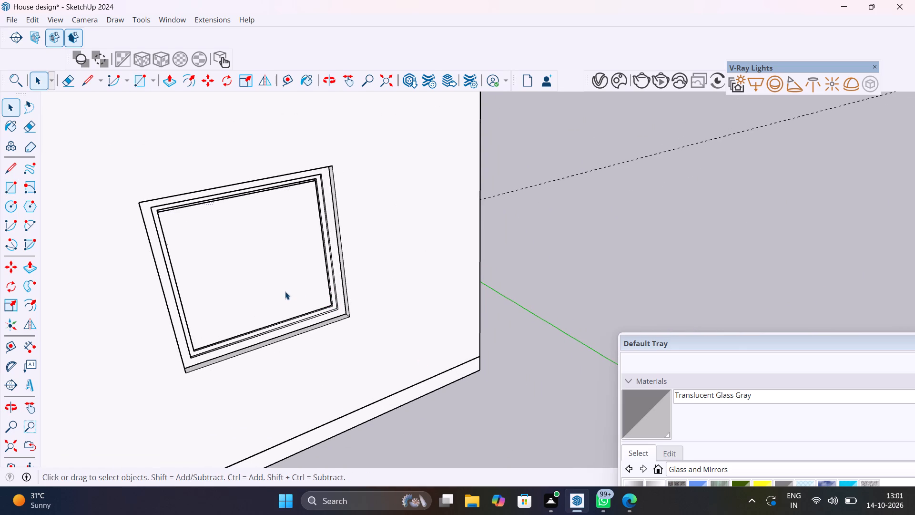
left_click(647, 415)
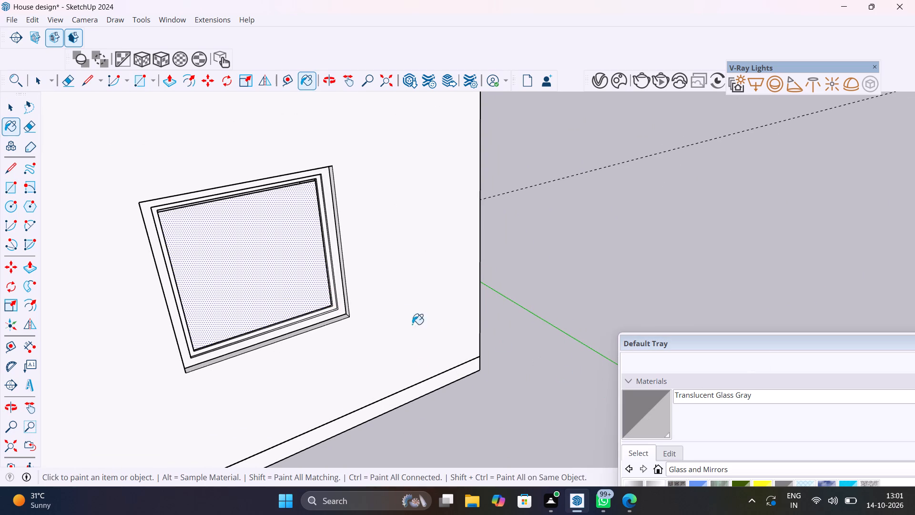
left_click(309, 285)
key("space")
left_click(602, 309)
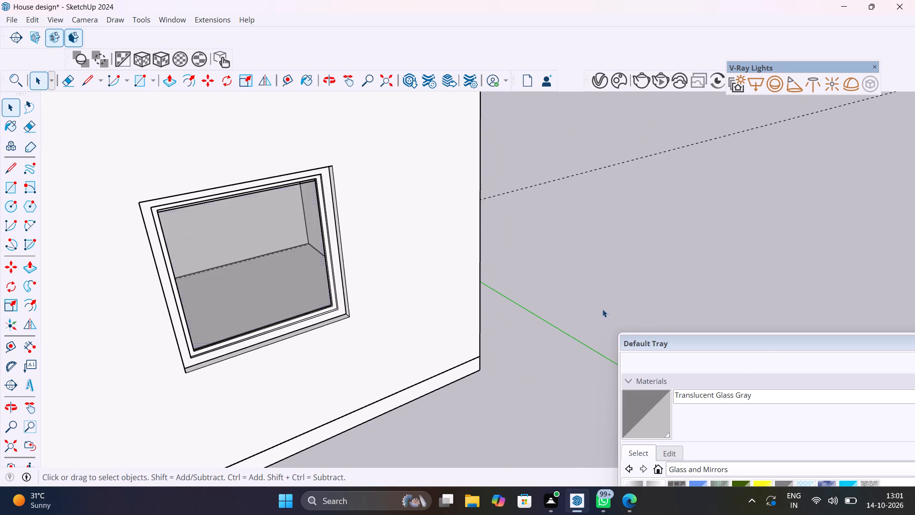
Examine the whole house from several sides to check the finished windows and the openings still without one.
scroll(410, 347, "down", 17)
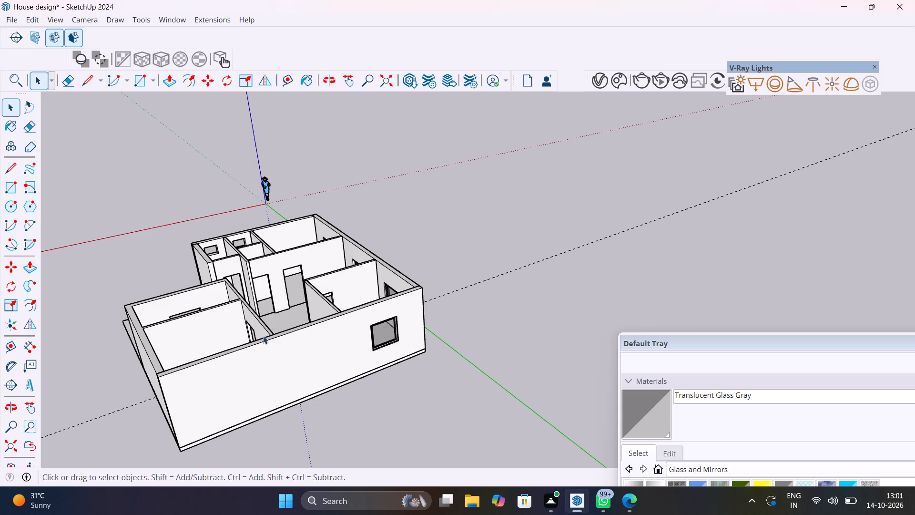
scroll(232, 323, "up", 10)
middle_click_drag(276, 317, 421, 291)
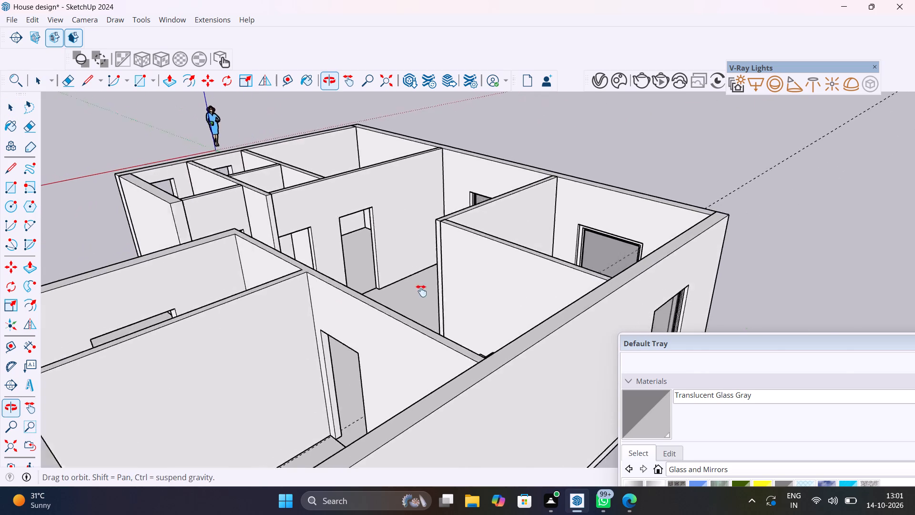
middle_click_drag(421, 291, 542, 255)
scroll(395, 316, "down", 8)
middle_click_drag(259, 325, 616, 326)
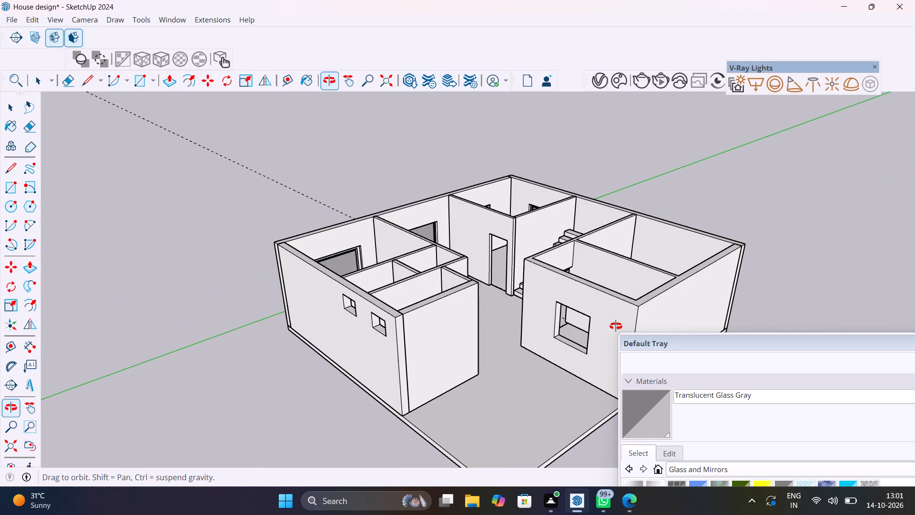
middle_click_drag(616, 326, 504, 334)
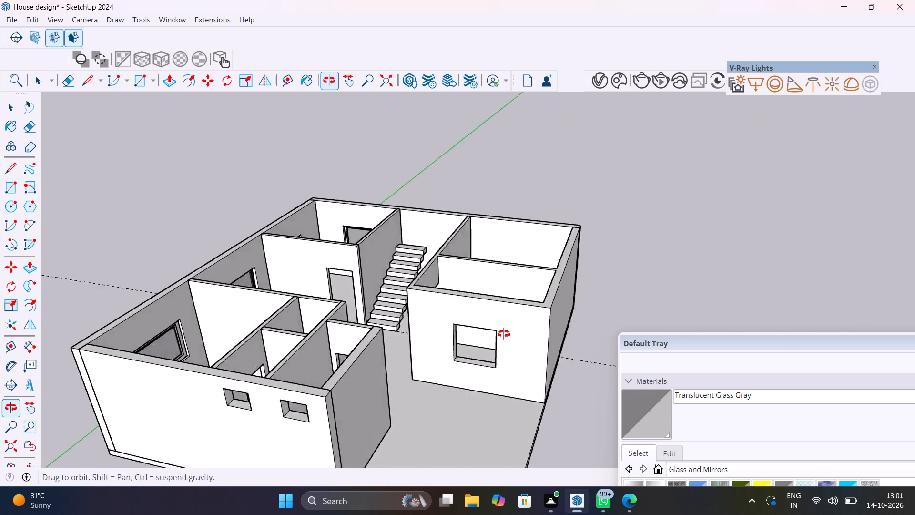
middle_click_drag(504, 334, 411, 440)
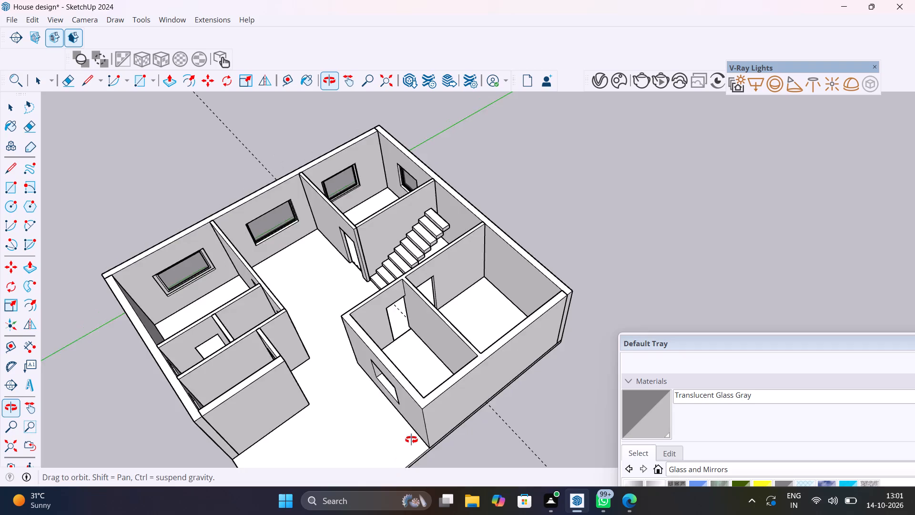
Draw a rectangle inside the front room's empty window opening, from the upper corner's mid-depth point to the opposite lower corner's midpoint.
middle_click_drag(411, 440, 540, 311)
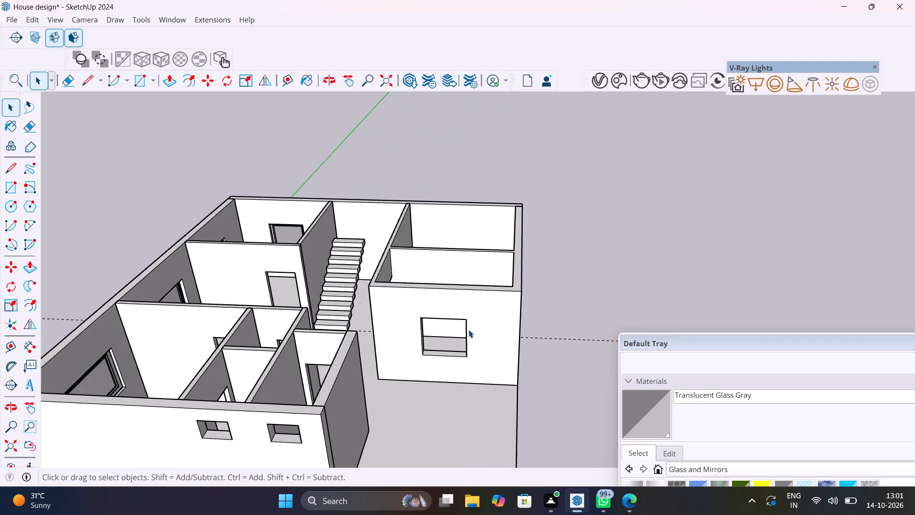
scroll(460, 328, "up", 9)
scroll(446, 365, "down", 7)
middle_click_drag(427, 382, 329, 335, "shift")
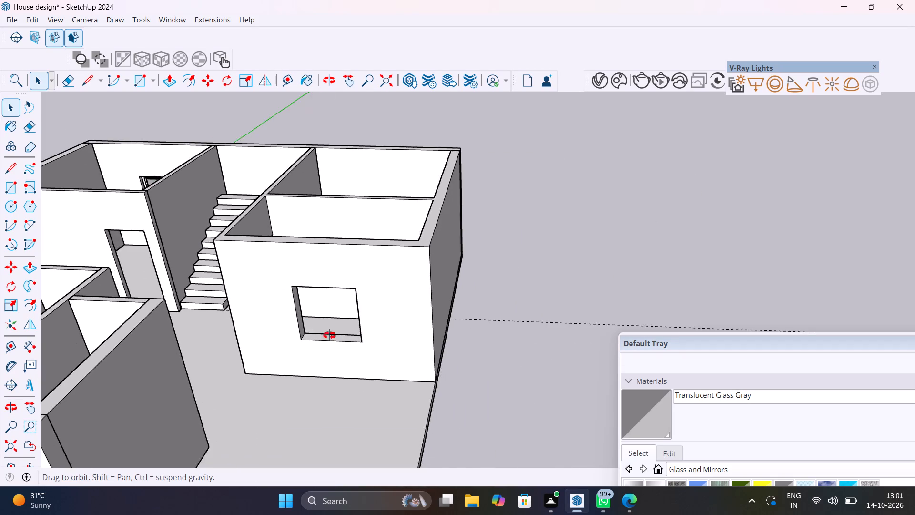
middle_click_drag(329, 335, 324, 299, "shift")
scroll(303, 264, "up", 10)
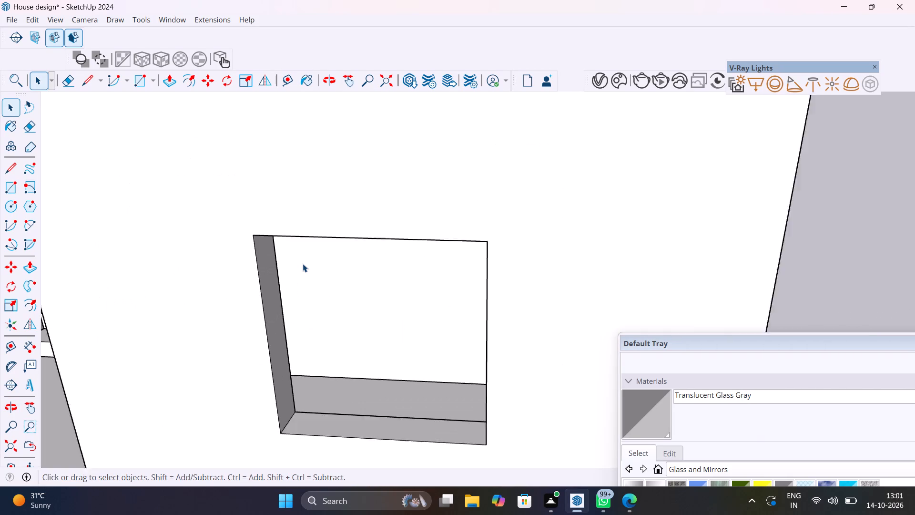
key("r")
middle_click_drag(263, 243, 252, 225)
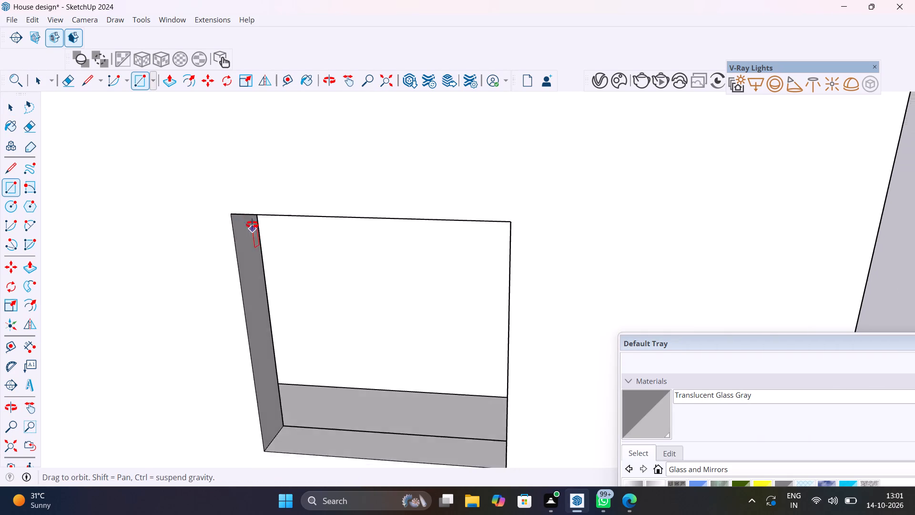
middle_click_drag(252, 225, 241, 227)
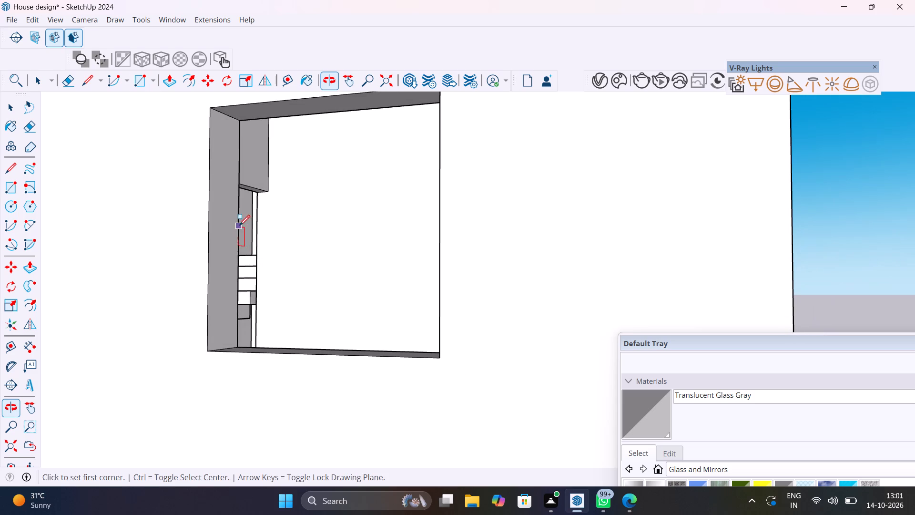
left_click(225, 116)
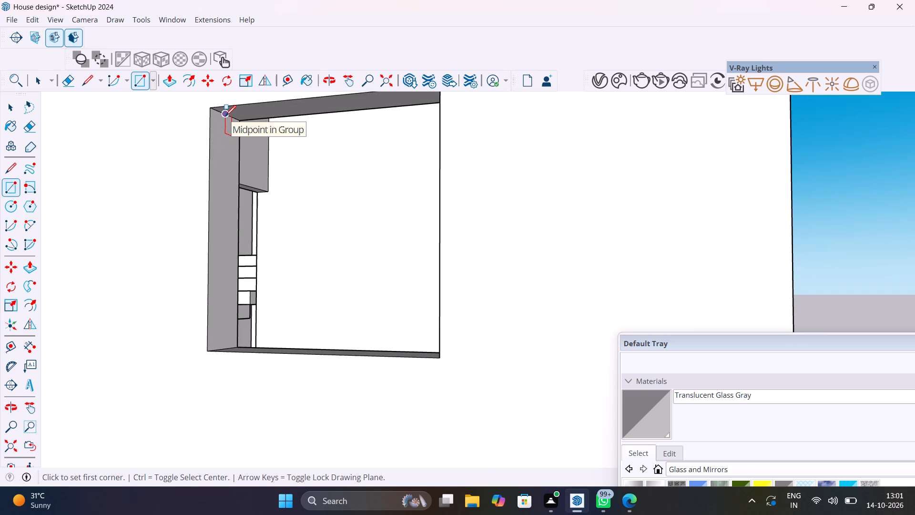
scroll(259, 218, "down", 12)
middle_click_drag(262, 231, 358, 339)
scroll(375, 369, "up", 16)
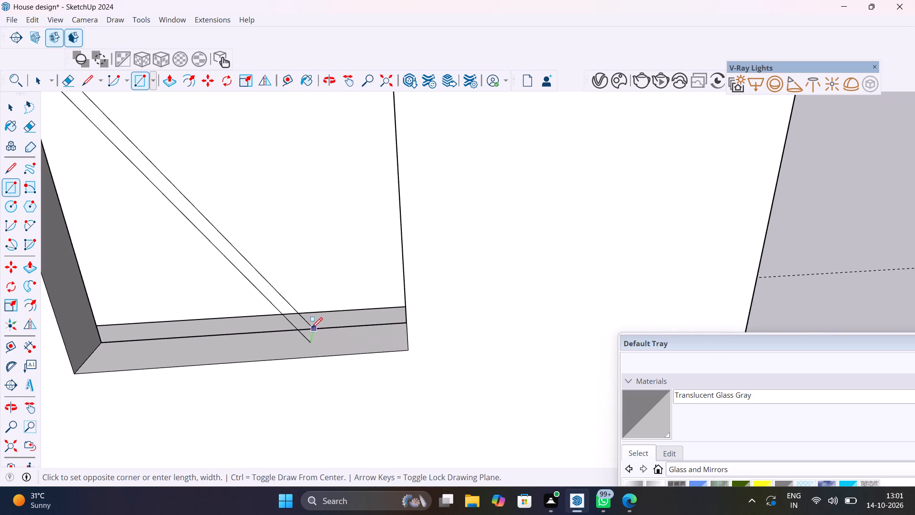
middle_click_drag(400, 329, 475, 329)
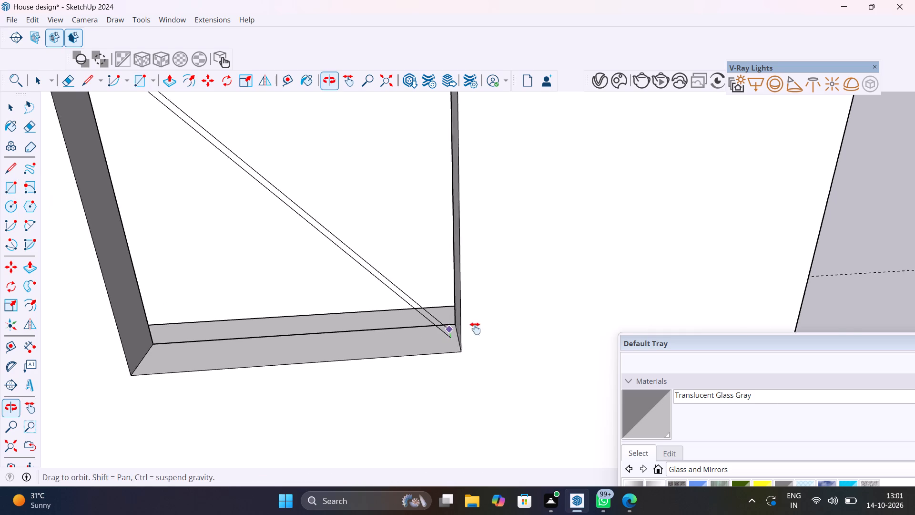
middle_click_drag(475, 329, 511, 325)
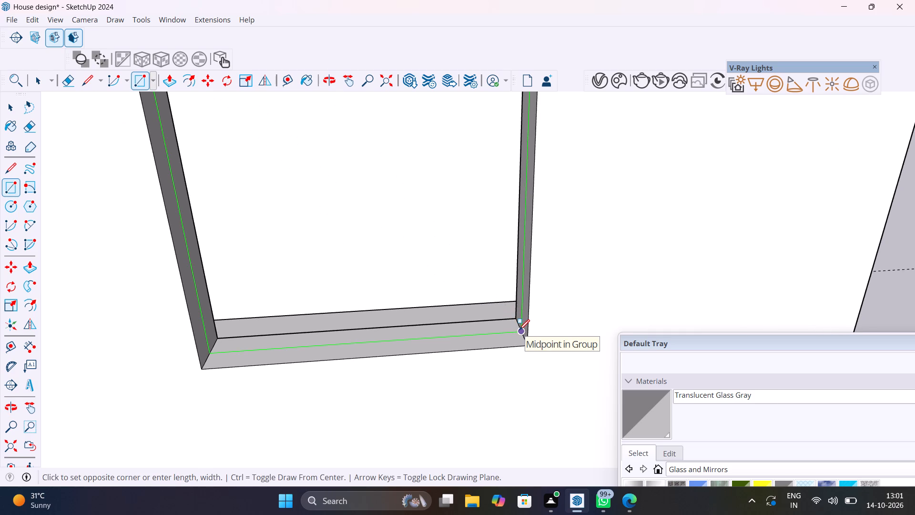
left_click(519, 330)
Delete the new rectangle's face, keeping only its outline around the middle of the opening.
key("space")
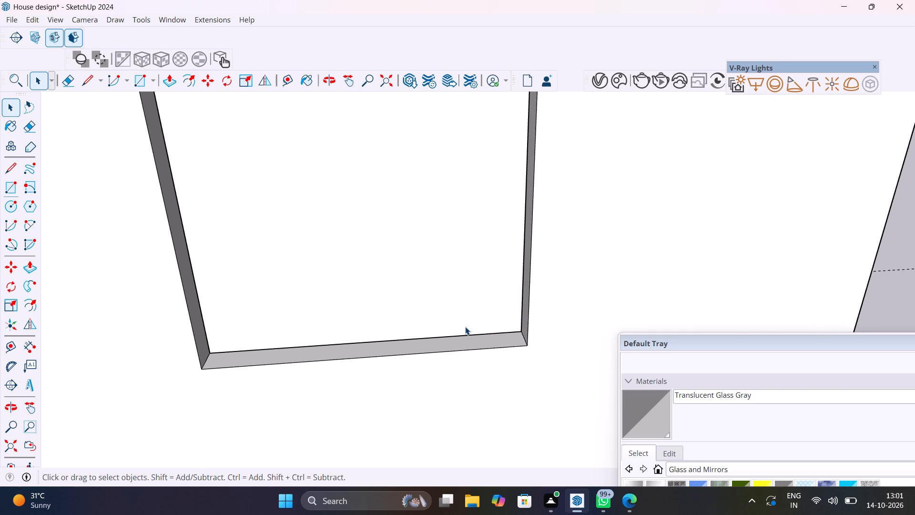
left_click(461, 298)
key("Delete")
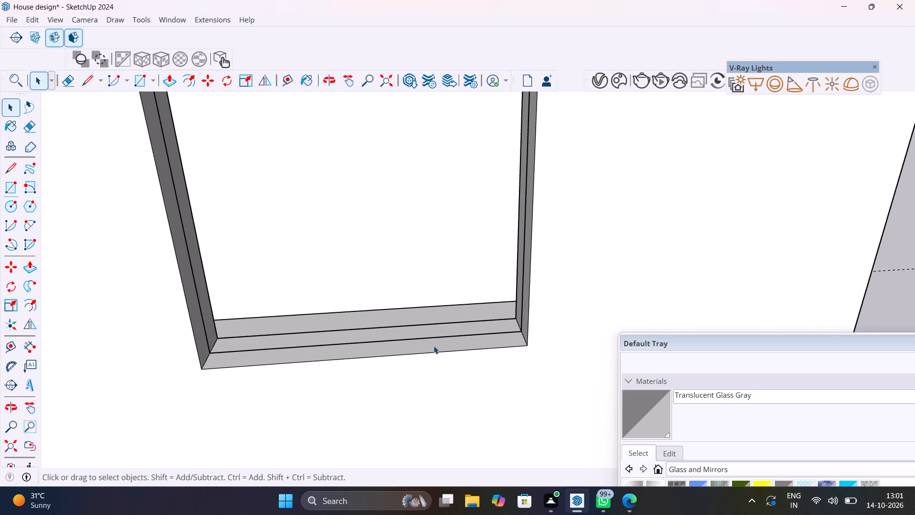
Draw the frame profile on the sill at the opening's lower corner: a small rectangle against the jamb with a smaller square on its inner side.
middle_click_drag(426, 341, 423, 367)
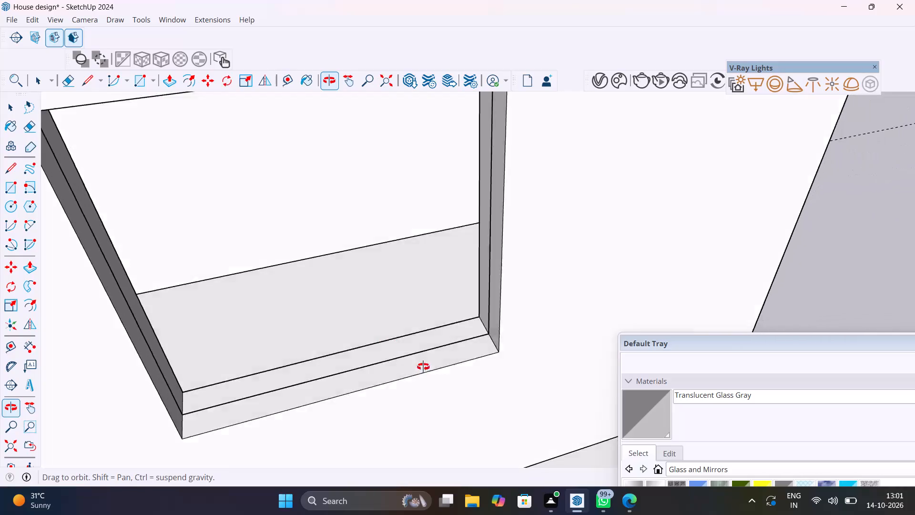
middle_click_drag(423, 367, 428, 371)
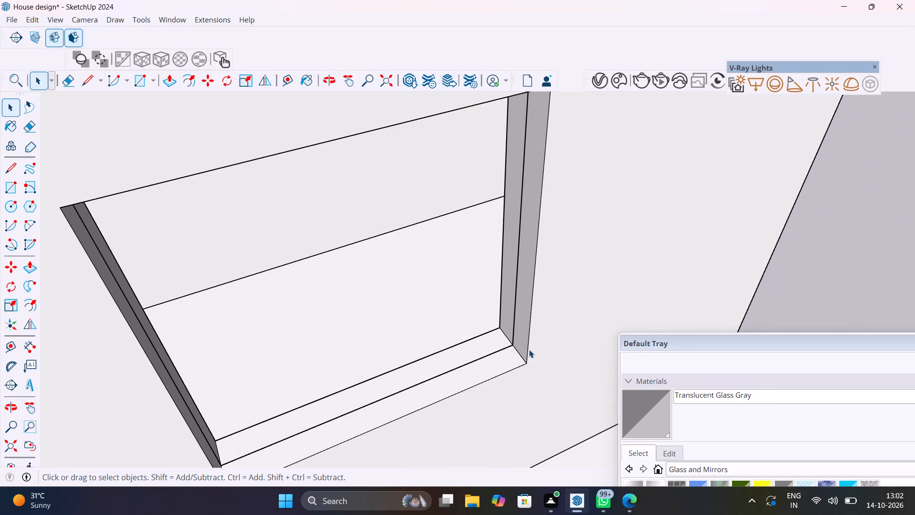
scroll(529, 350, "up", 14)
middle_click_drag(504, 373, 580, 412)
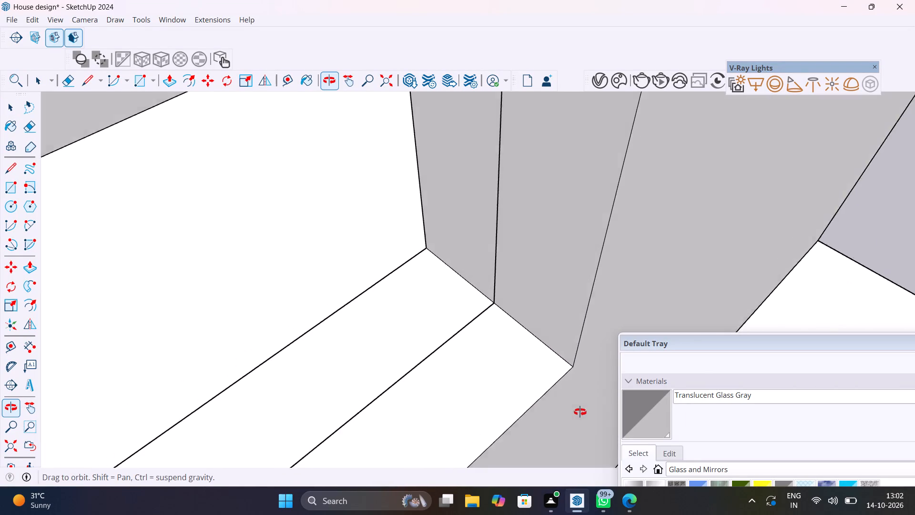
middle_click_drag(580, 412, 580, 412)
key("r")
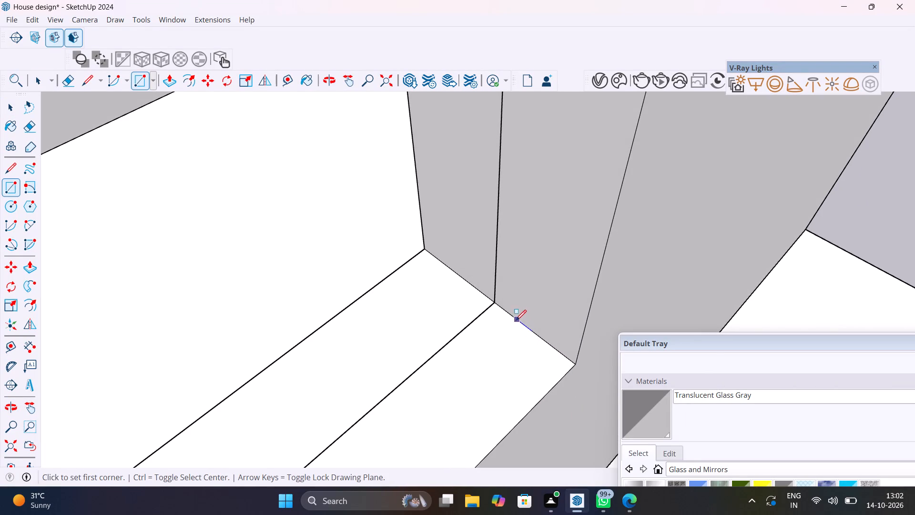
left_click(510, 319)
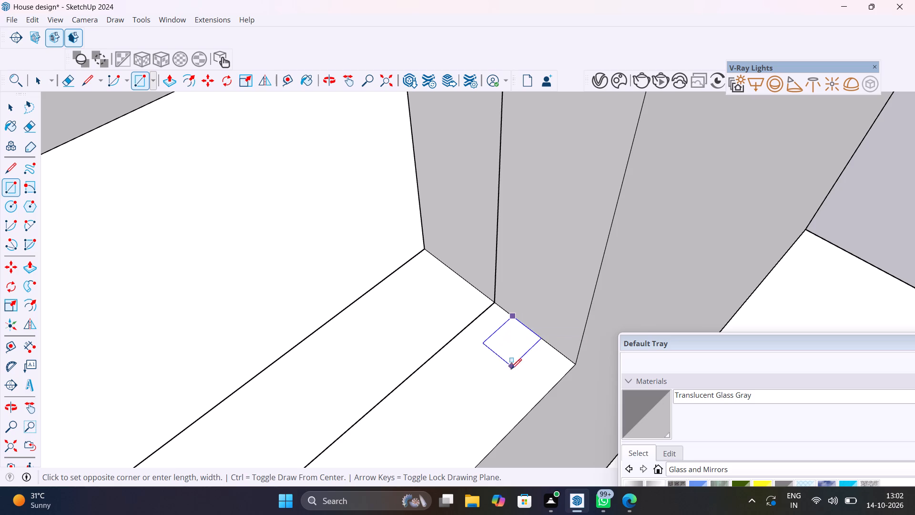
left_click(515, 393)
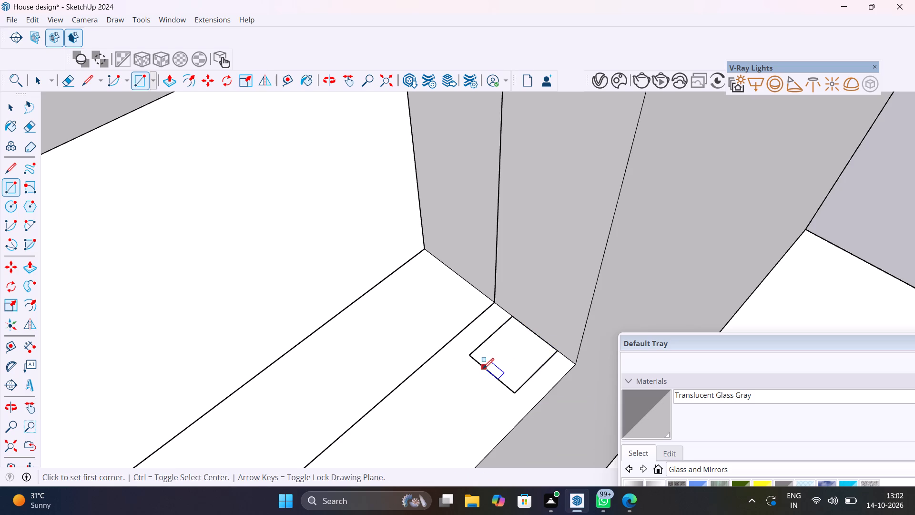
left_click(483, 369)
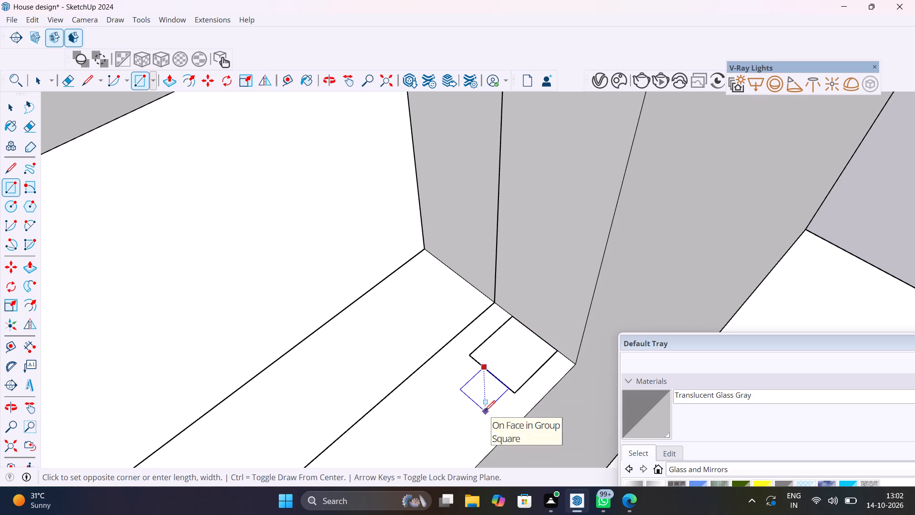
left_click(485, 411)
key("space")
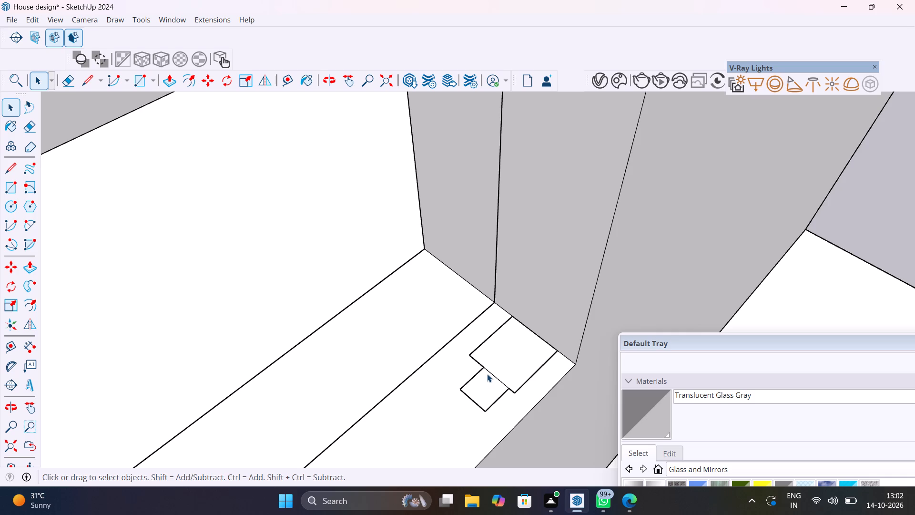
Select the smaller square's face and three outer edges and move it slightly along the larger rectangle's side to centre it.
left_click(476, 373)
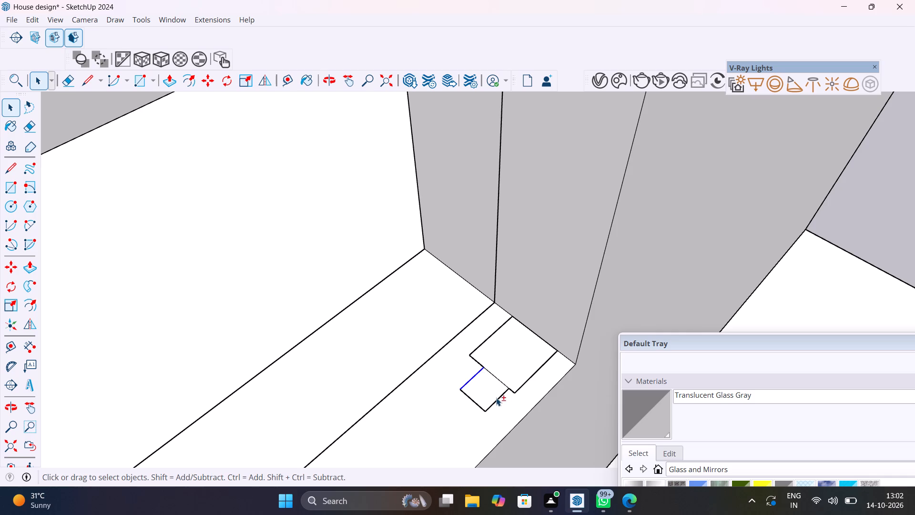
left_click(496, 397, "shift")
left_click(494, 402, "shift")
left_click(477, 404, "shift")
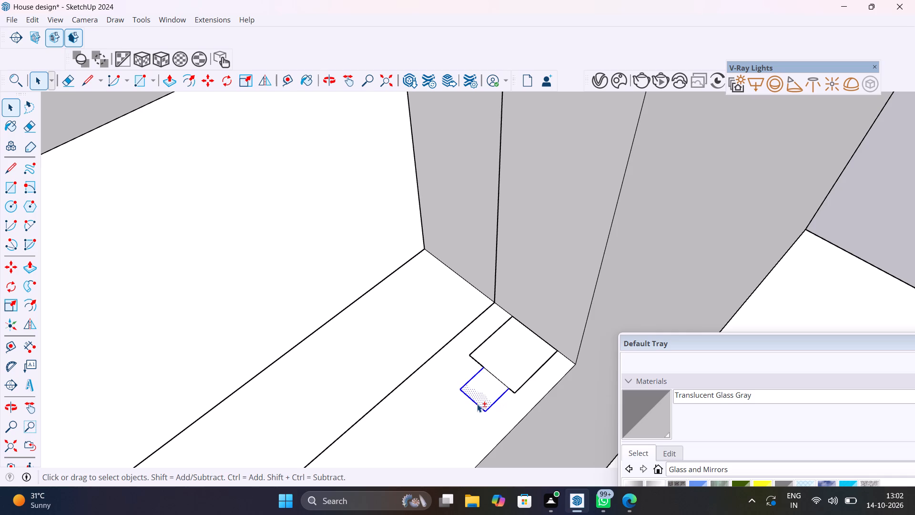
left_click(477, 403, "shift")
left_click(482, 399, "shift")
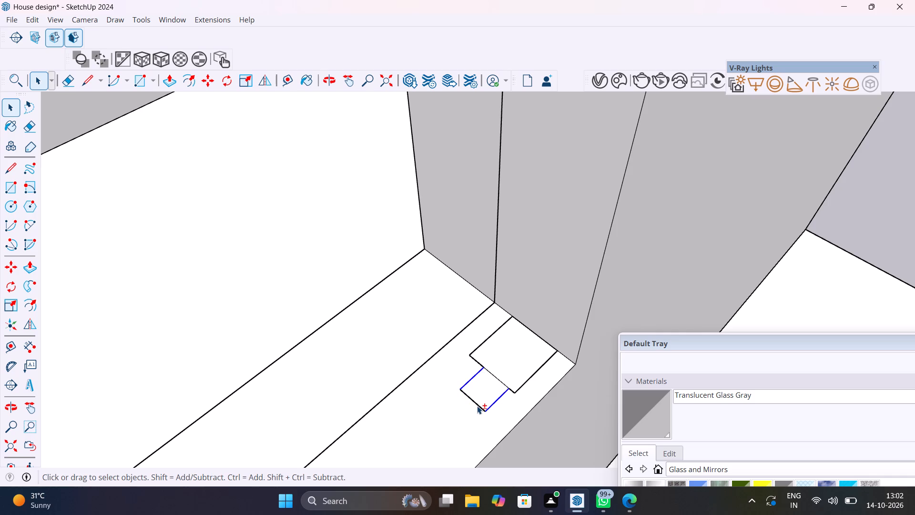
left_click(477, 406, "shift")
key("m")
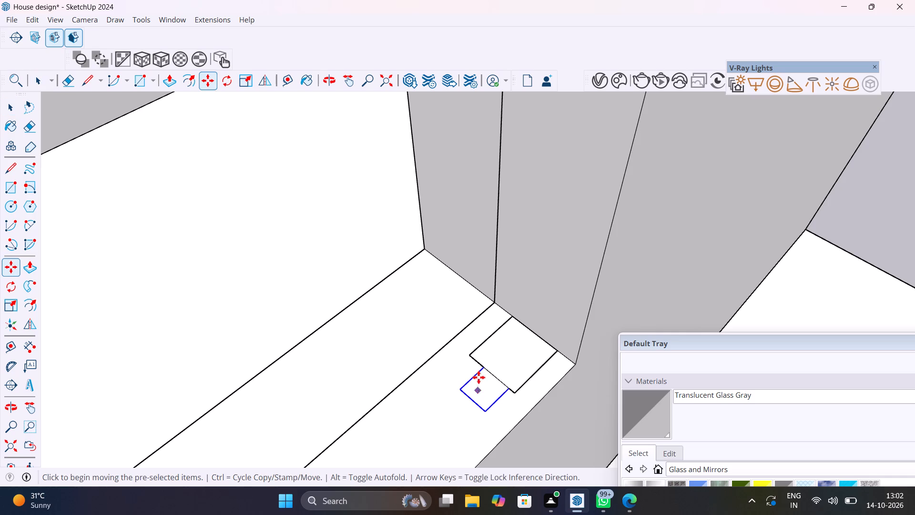
left_click(483, 368)
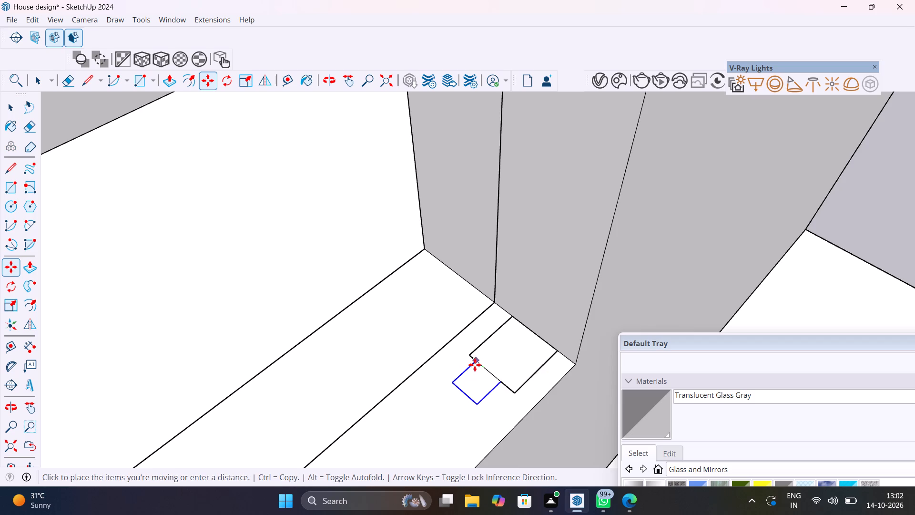
scroll(475, 365, "up", 11)
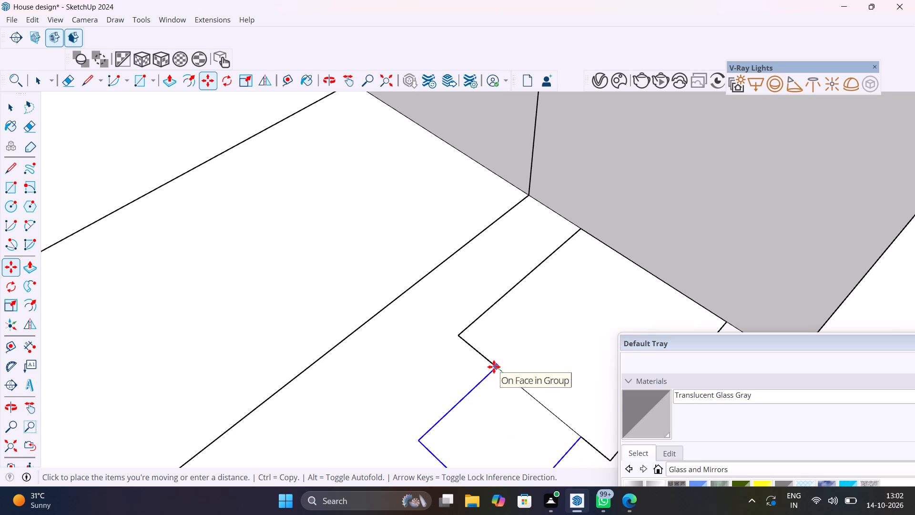
left_click(494, 367)
key("space")
Delete the edge shared by the square and the rectangle so they merge into one stepped profile.
scroll(494, 367, "down", 10)
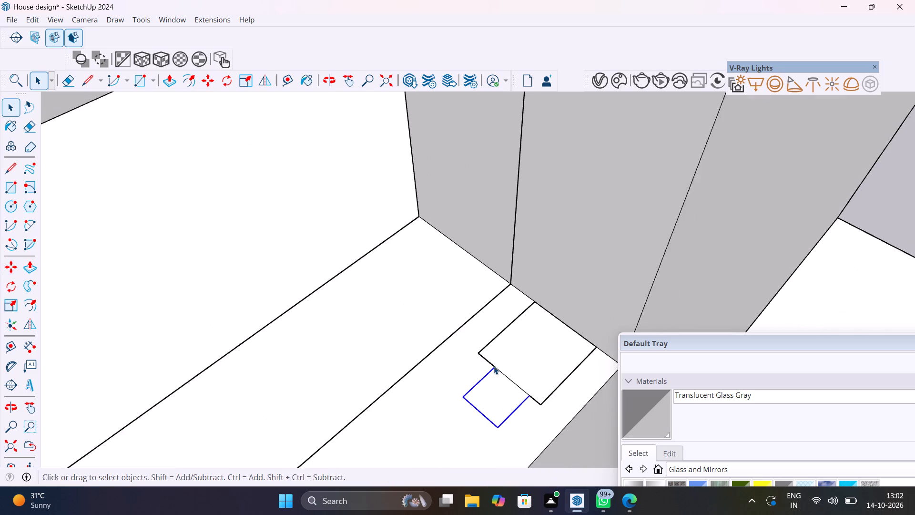
left_click(506, 377)
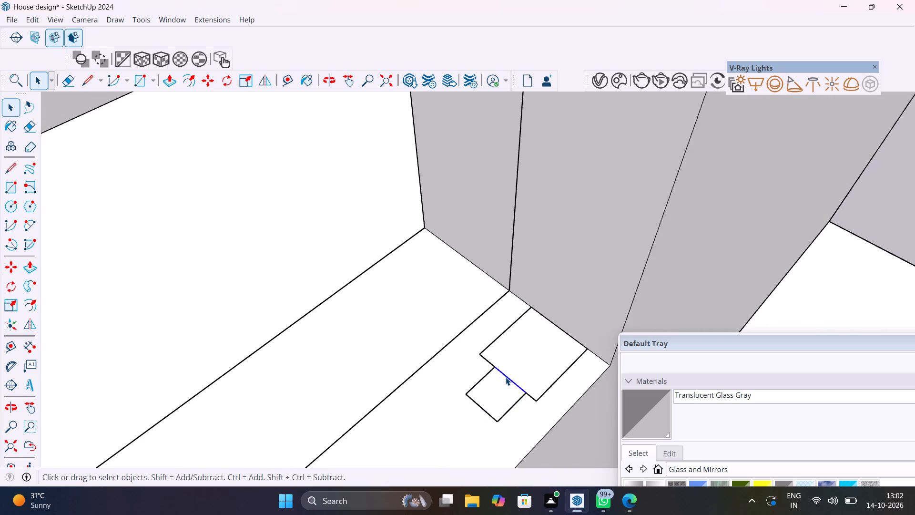
key("Delete")
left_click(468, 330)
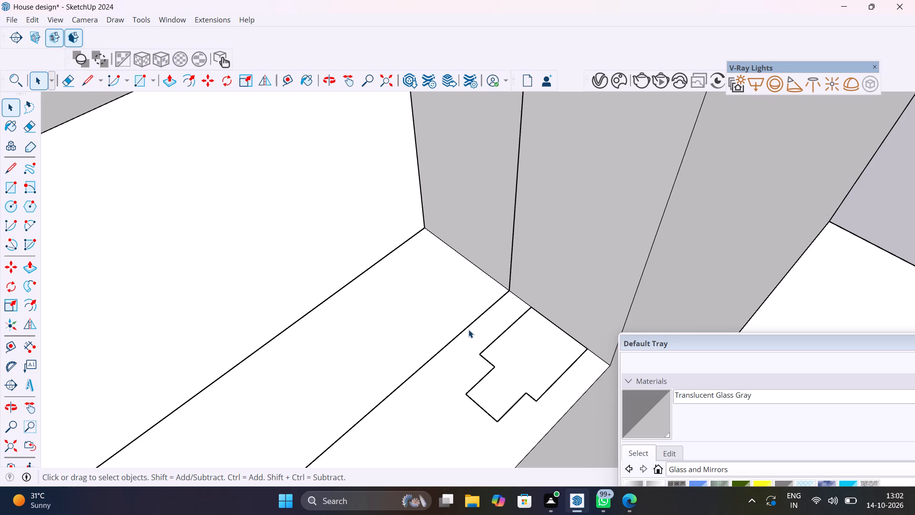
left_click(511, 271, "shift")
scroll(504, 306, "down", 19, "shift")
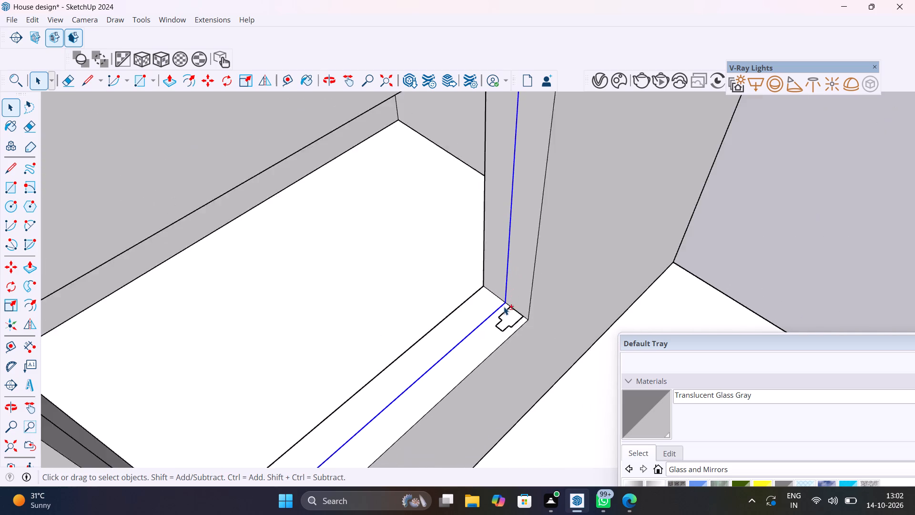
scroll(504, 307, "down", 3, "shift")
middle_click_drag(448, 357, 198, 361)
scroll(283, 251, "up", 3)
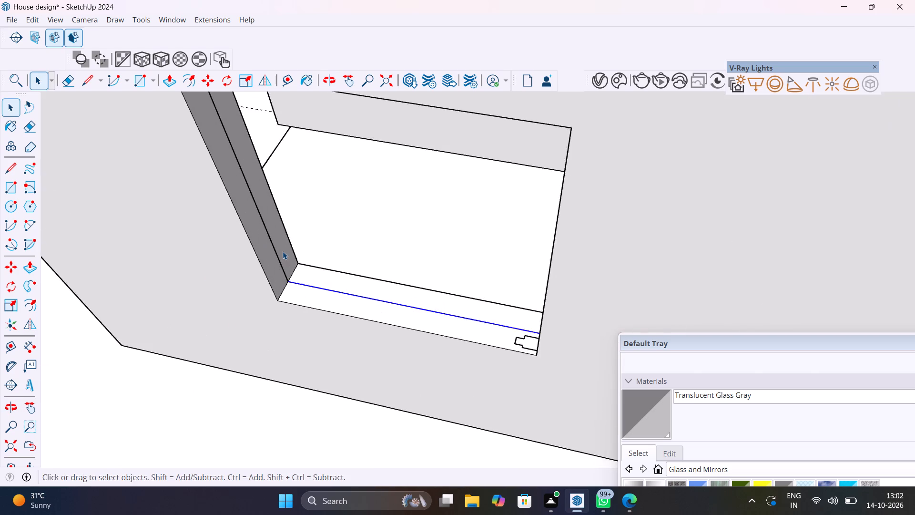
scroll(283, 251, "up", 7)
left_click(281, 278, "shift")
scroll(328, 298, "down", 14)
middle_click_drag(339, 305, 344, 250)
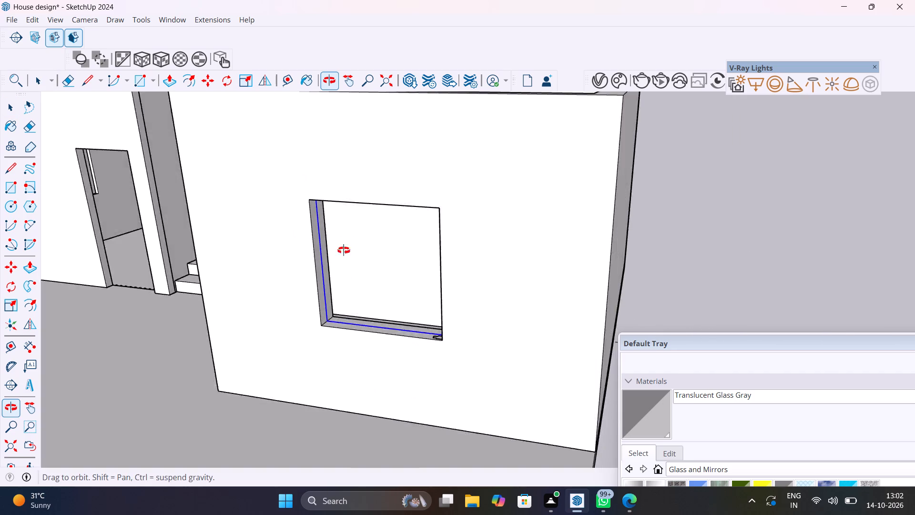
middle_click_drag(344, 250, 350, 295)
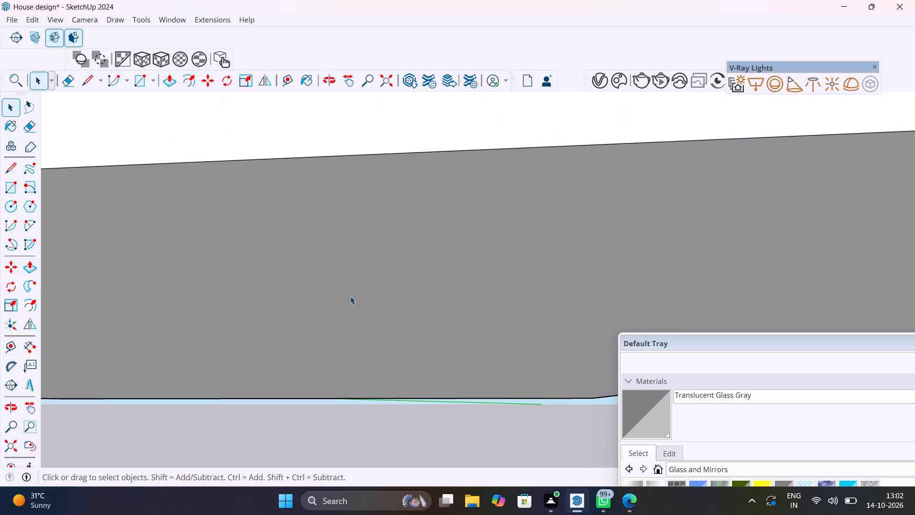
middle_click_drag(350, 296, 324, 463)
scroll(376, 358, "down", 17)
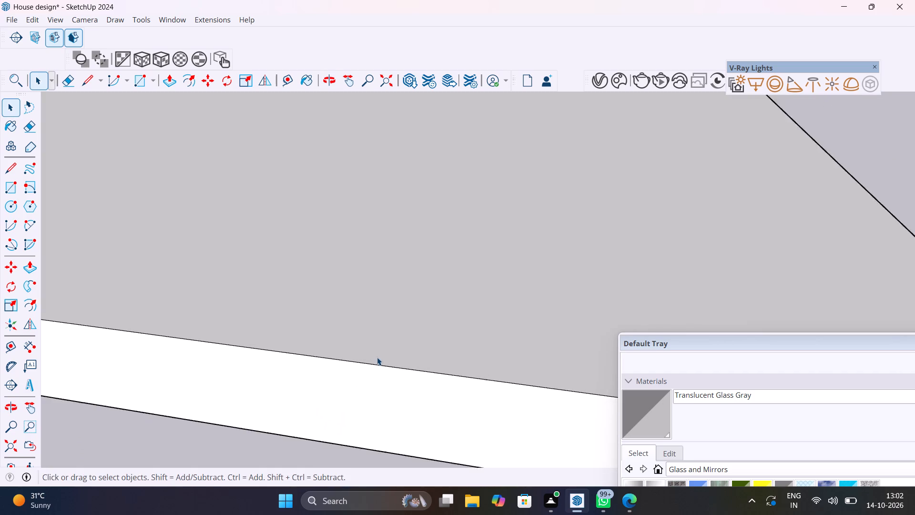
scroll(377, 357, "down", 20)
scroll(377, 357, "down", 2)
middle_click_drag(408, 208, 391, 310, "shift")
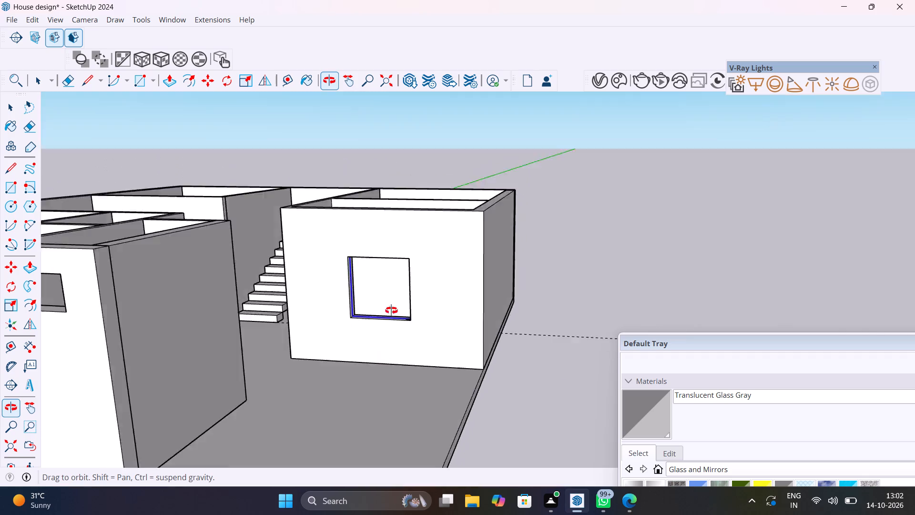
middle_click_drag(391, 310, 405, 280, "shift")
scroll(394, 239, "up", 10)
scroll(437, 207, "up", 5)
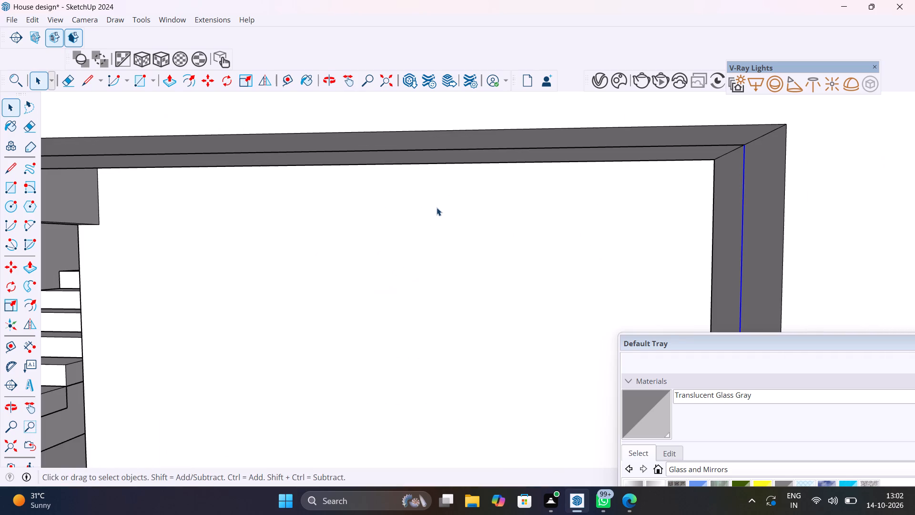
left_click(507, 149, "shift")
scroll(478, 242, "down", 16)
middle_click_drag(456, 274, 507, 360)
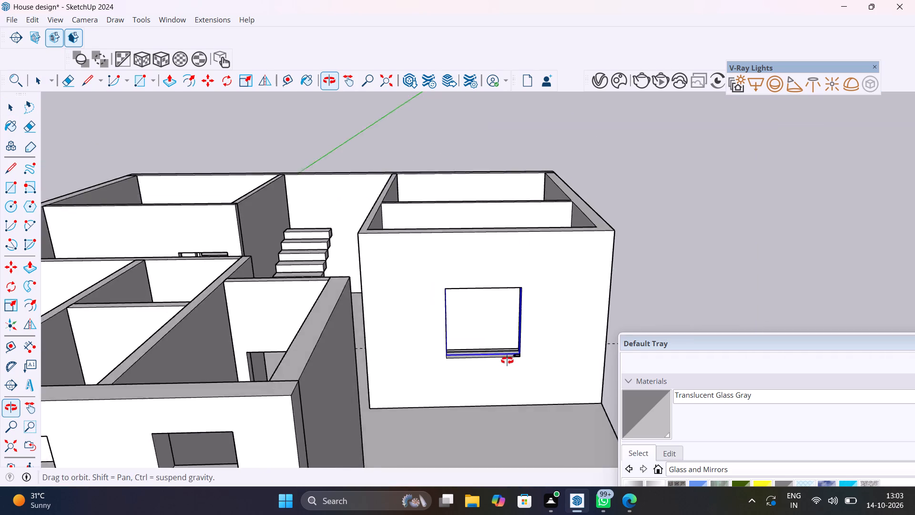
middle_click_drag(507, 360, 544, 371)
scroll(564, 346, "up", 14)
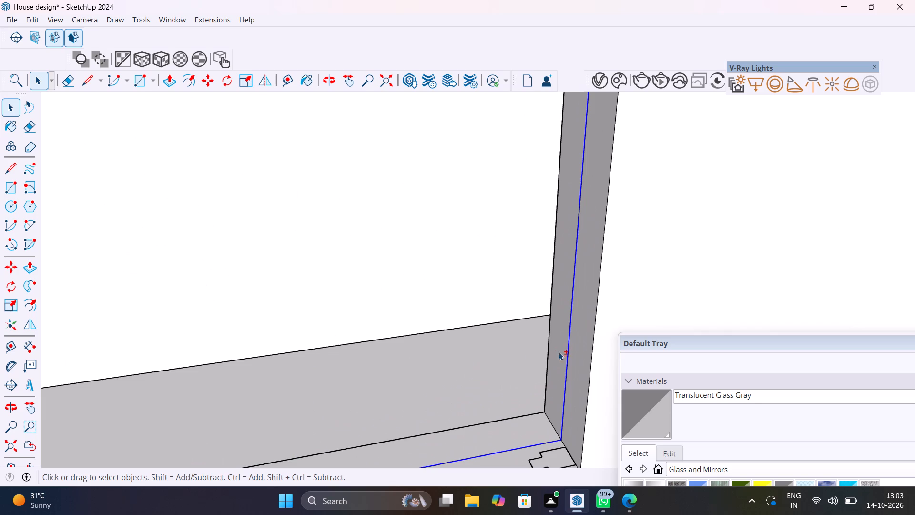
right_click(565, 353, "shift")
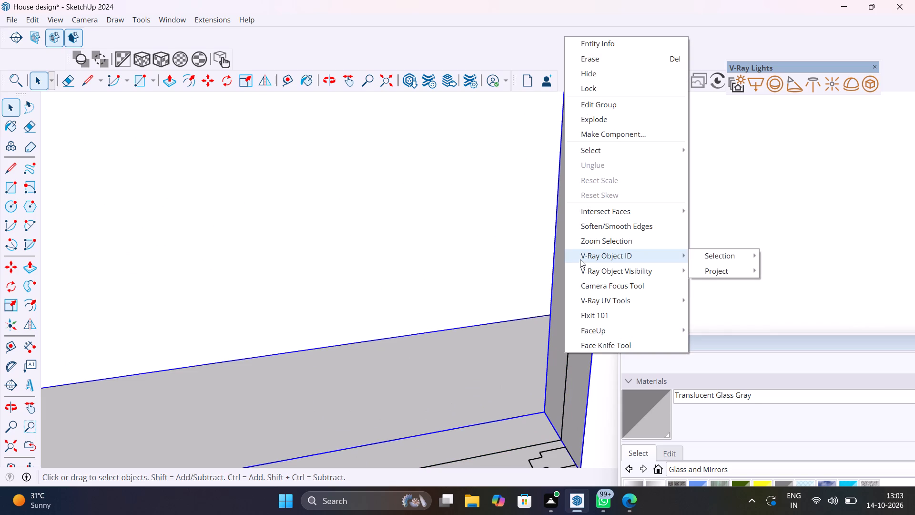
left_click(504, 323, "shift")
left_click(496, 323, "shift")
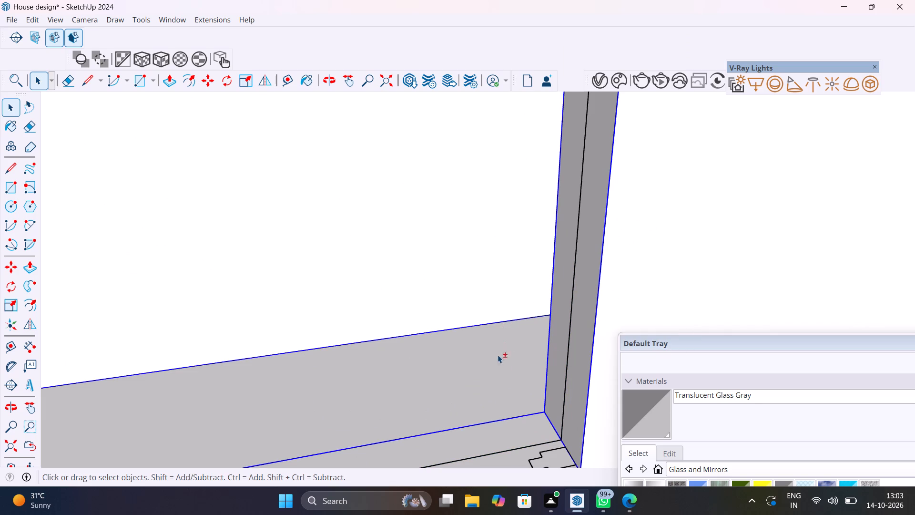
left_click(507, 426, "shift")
Select all four edges of the outline around the middle of the window opening and weld them into one path.
scroll(508, 424, "down", 16)
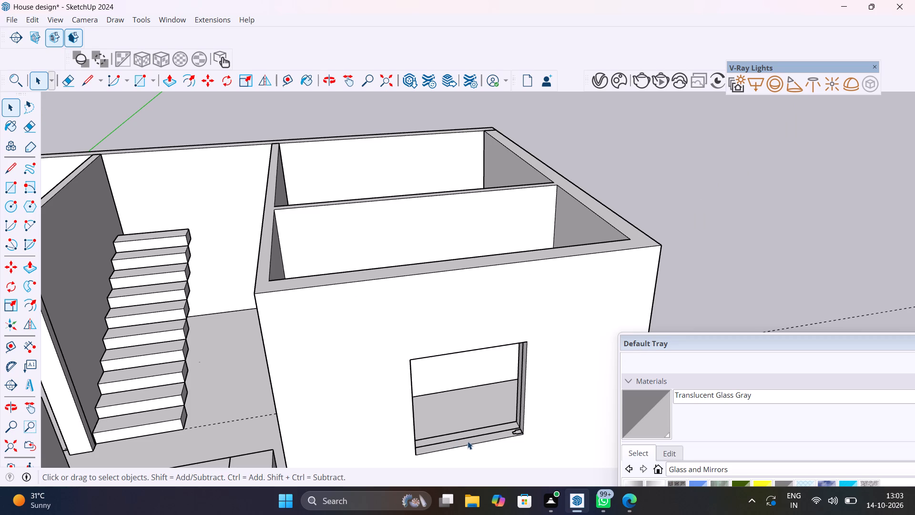
scroll(477, 436, "up", 10)
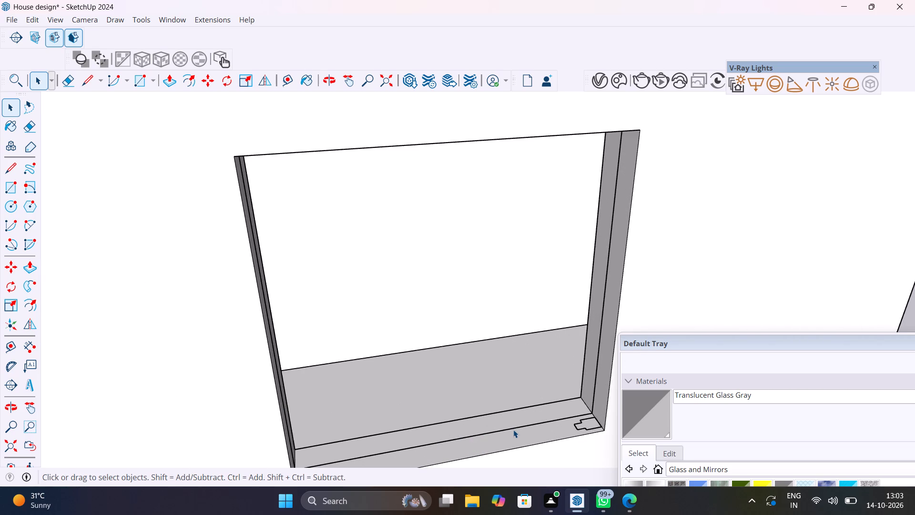
left_click(513, 430)
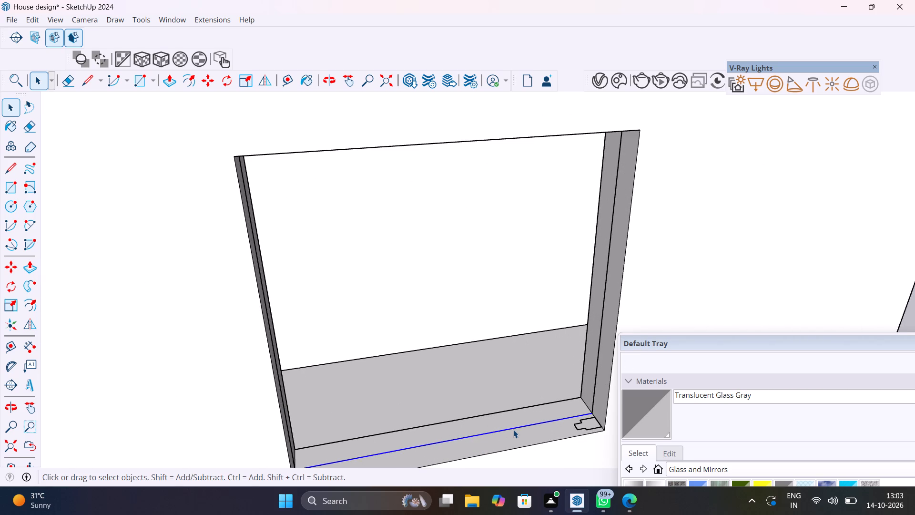
left_click(597, 391, "shift")
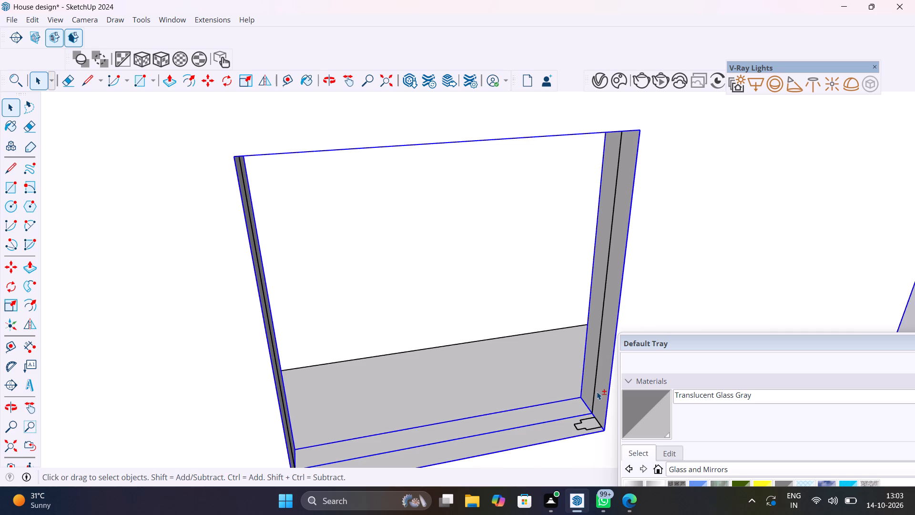
left_click(608, 390, "shift")
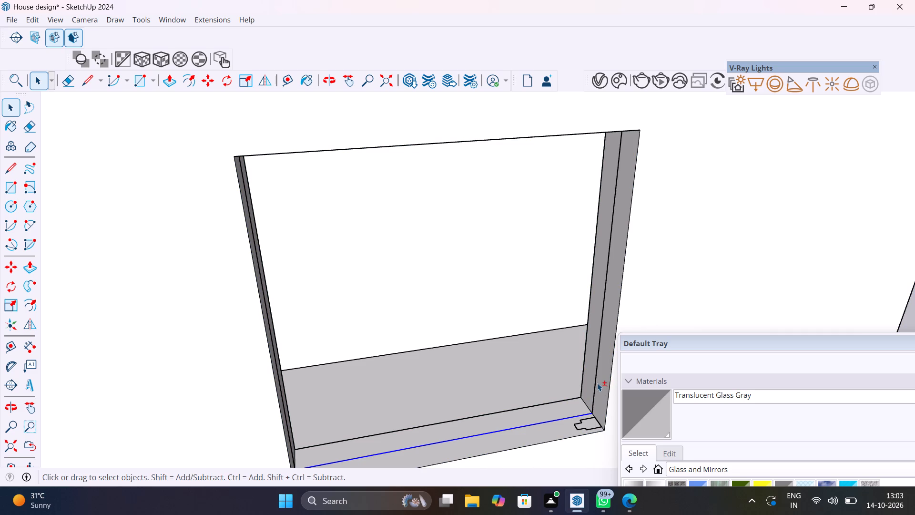
left_click(597, 377, "shift")
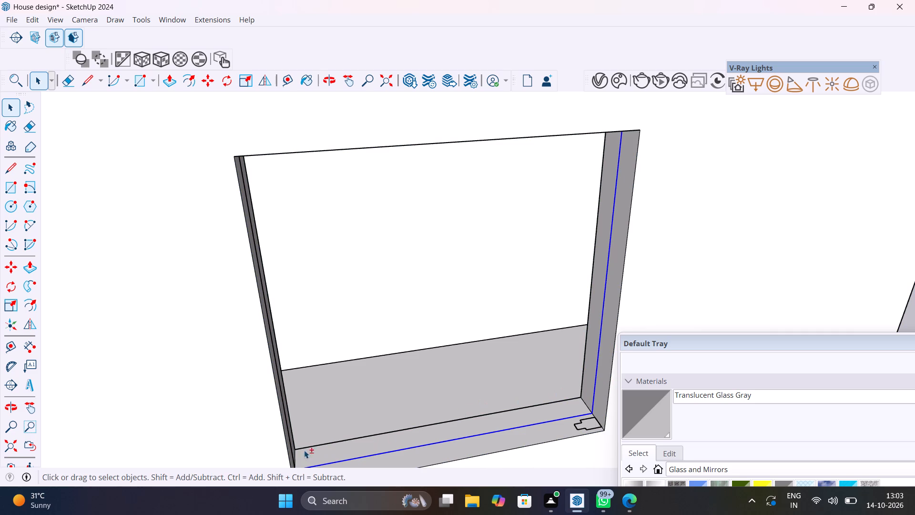
left_click(292, 448, "shift")
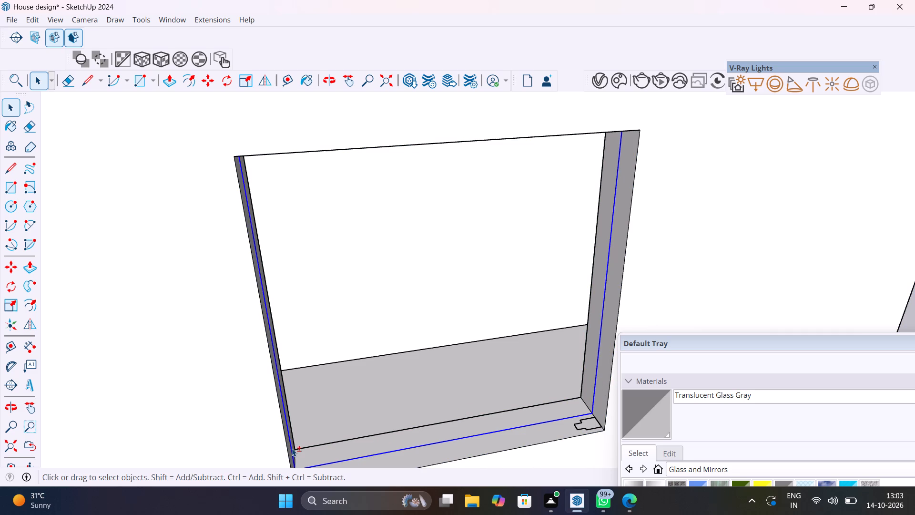
middle_click_drag(371, 309, 382, 282)
scroll(372, 313, "down", 1)
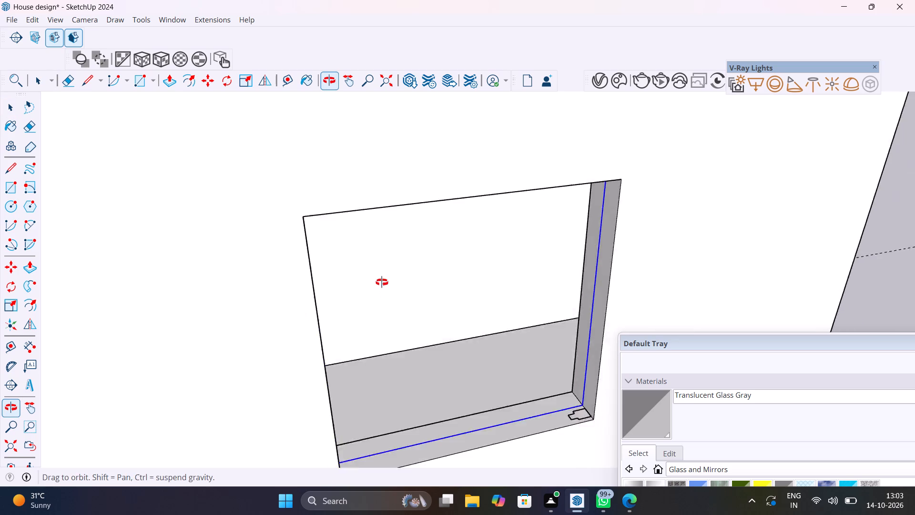
middle_click_drag(382, 282, 399, 383)
scroll(381, 269, "up", 1)
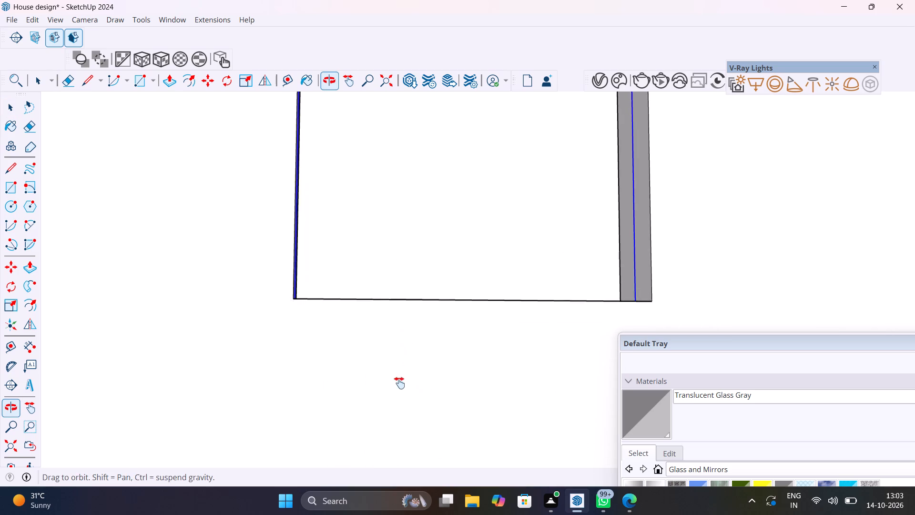
middle_click_drag(399, 383, 398, 514)
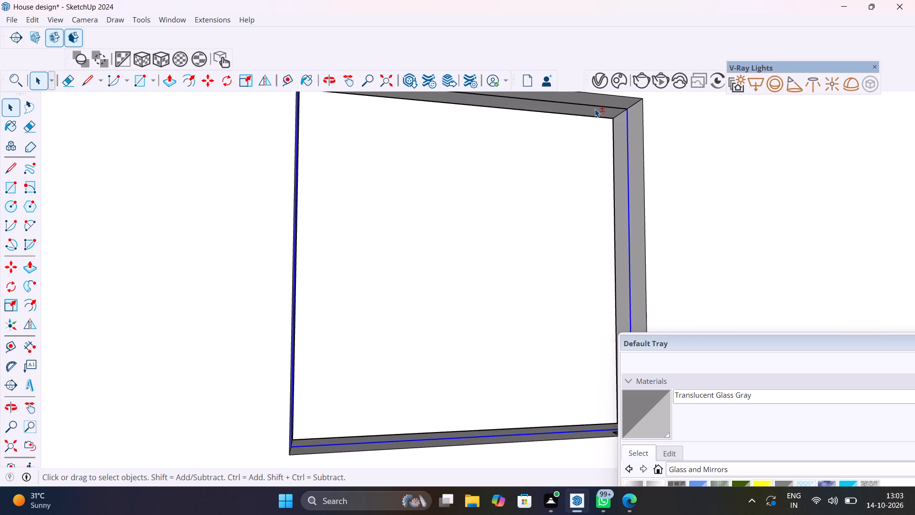
left_click(596, 106, "shift")
right_click(596, 106, "shift")
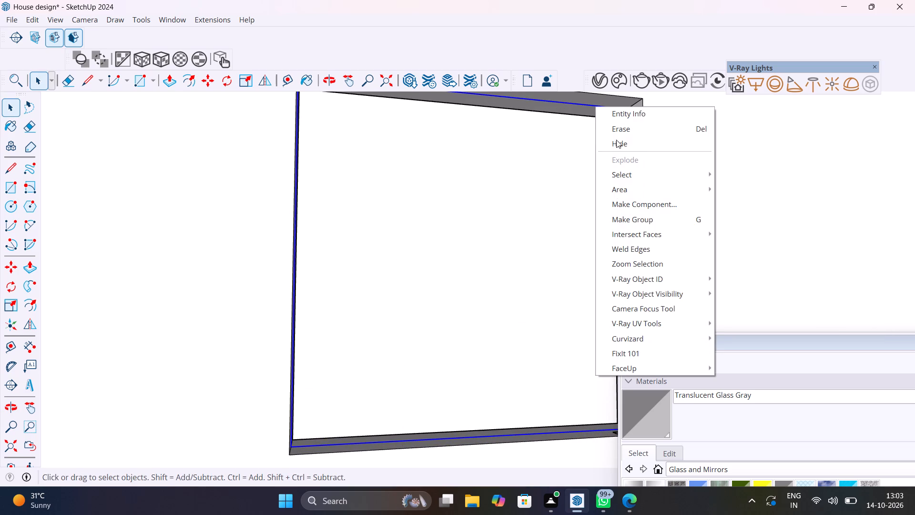
left_click(653, 247, "shift")
Sweep the stepped profile on the sill along the welded outline with Follow Me to form the window frame.
scroll(573, 296, "down", 1)
middle_click_drag(576, 308, 583, 375)
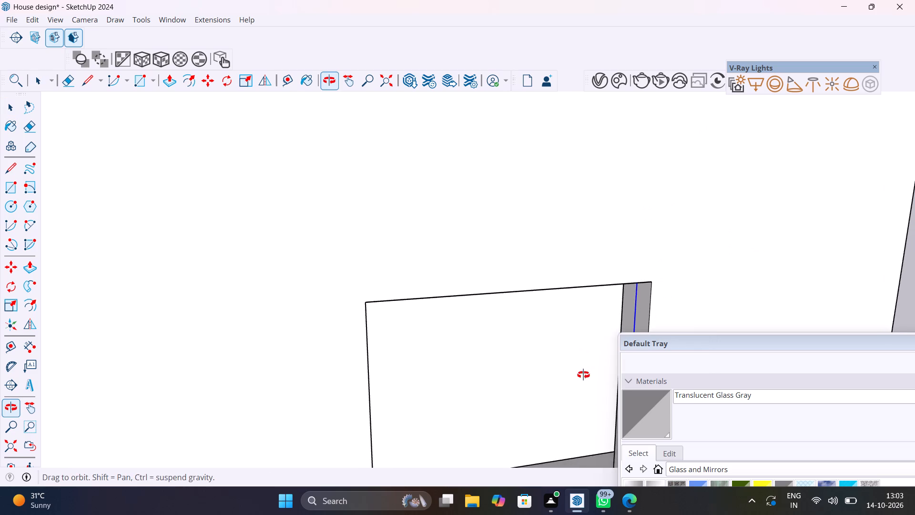
middle_click_drag(583, 375, 598, 413)
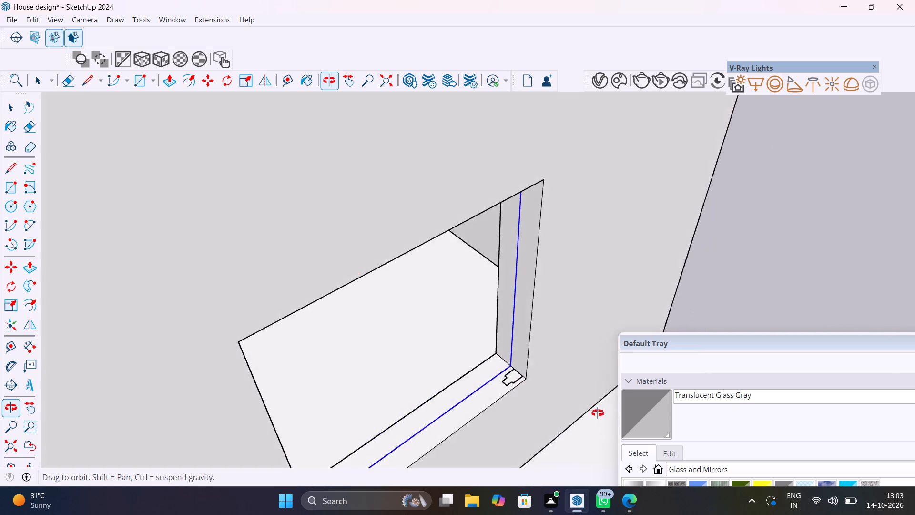
middle_click_drag(598, 413, 599, 421)
scroll(515, 362, "up", 6)
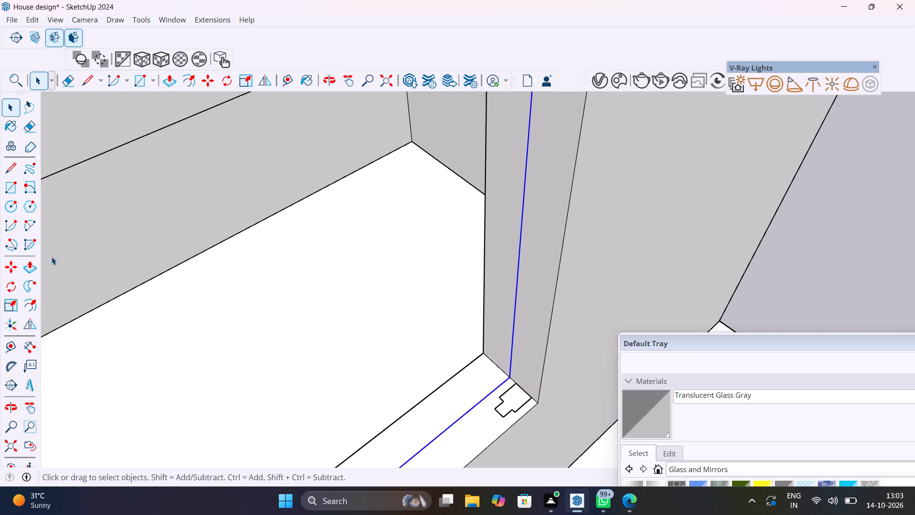
left_click(26, 287)
left_click(522, 396)
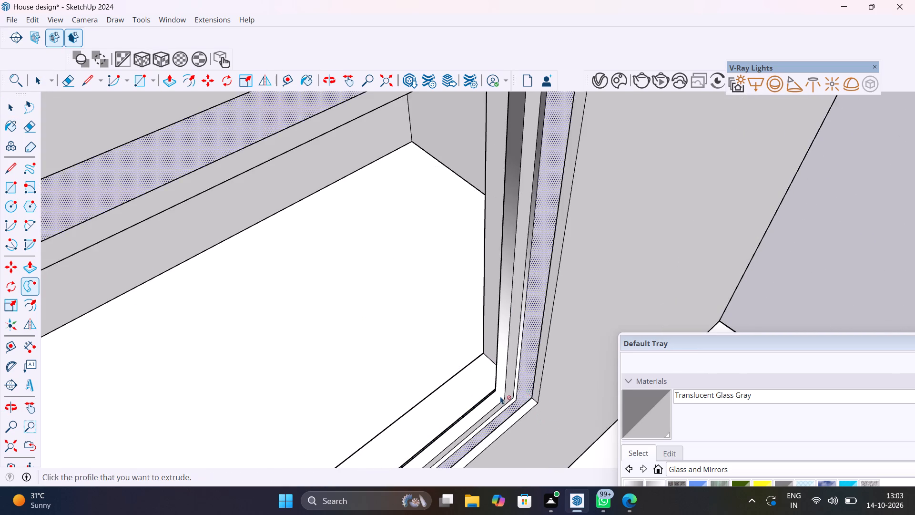
scroll(478, 393, "down", 14)
key("space")
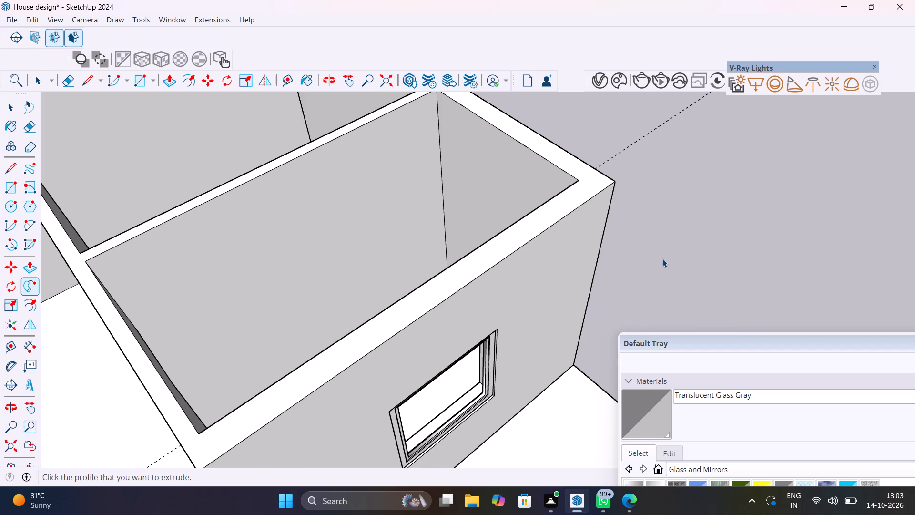
left_click(664, 255)
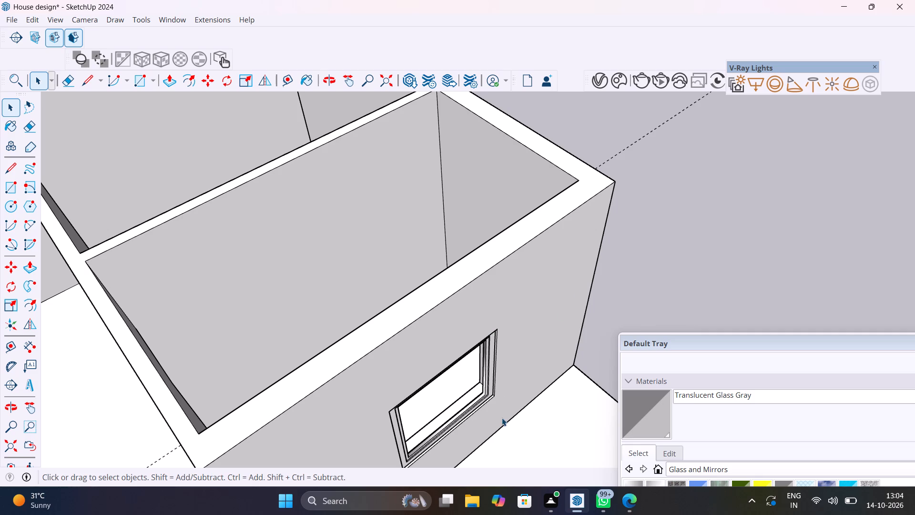
Examine the new window frame from several angles, checking its lower and upper corners and stepped inner edges.
scroll(511, 427, "up", 5)
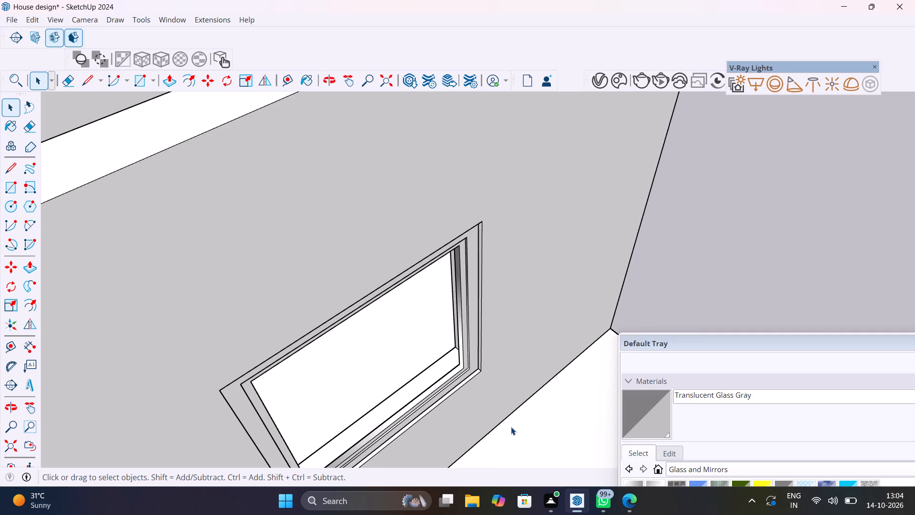
middle_click_drag(502, 417, 295, 337)
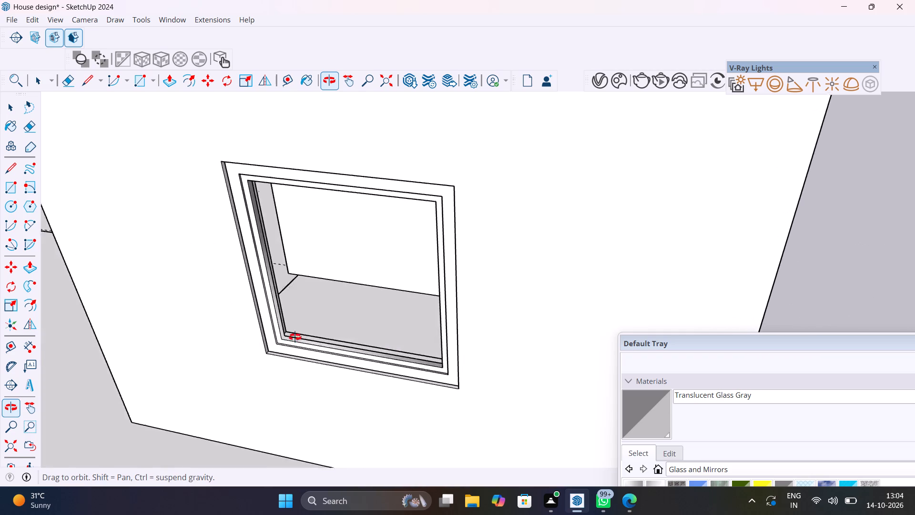
middle_click_drag(295, 337, 295, 338)
scroll(289, 333, "up", 7)
scroll(298, 354, "down", 5)
middle_click_drag(305, 363, 254, 375)
scroll(206, 315, "up", 6)
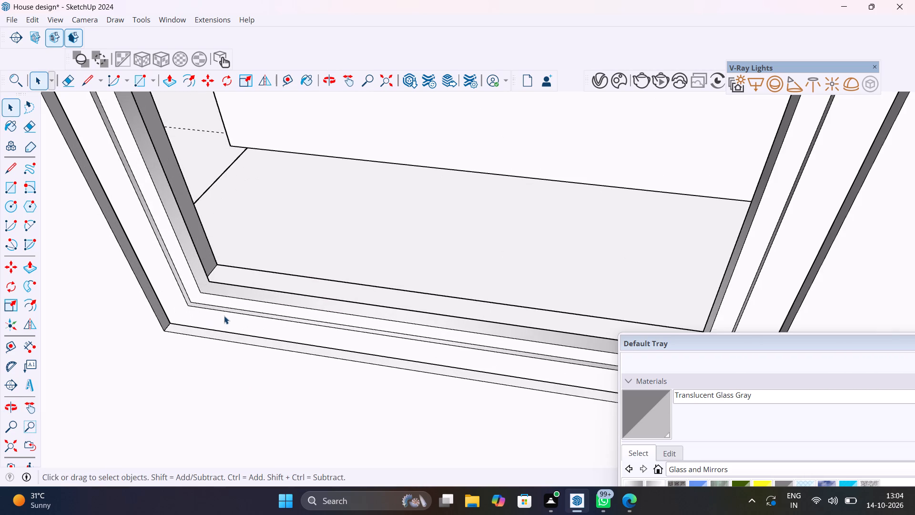
scroll(224, 314, "down", 13)
scroll(160, 171, "up", 9)
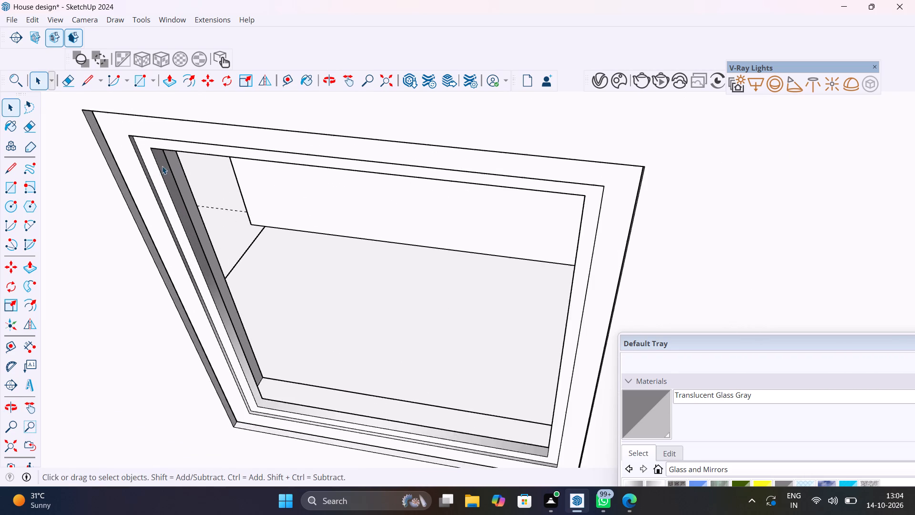
middle_click_drag(168, 104, 172, 27)
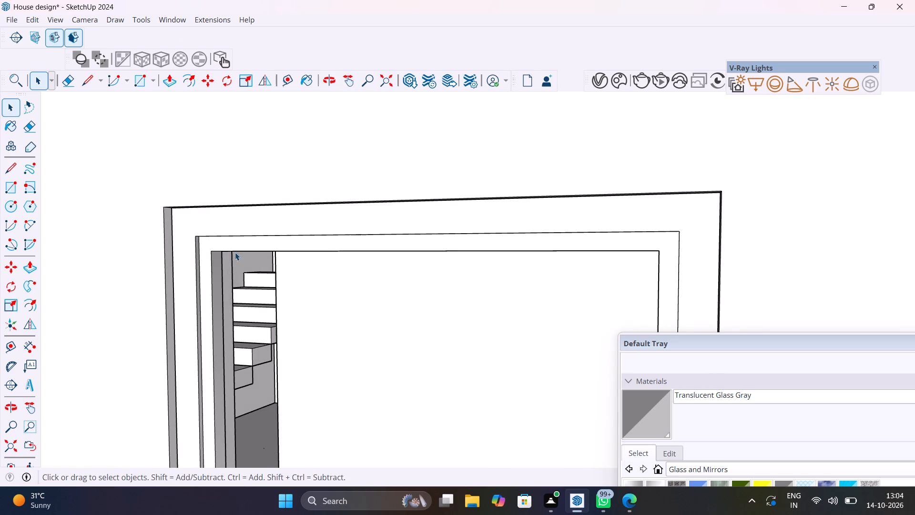
scroll(228, 251, "up", 15)
middle_click_drag(214, 257, 152, 216)
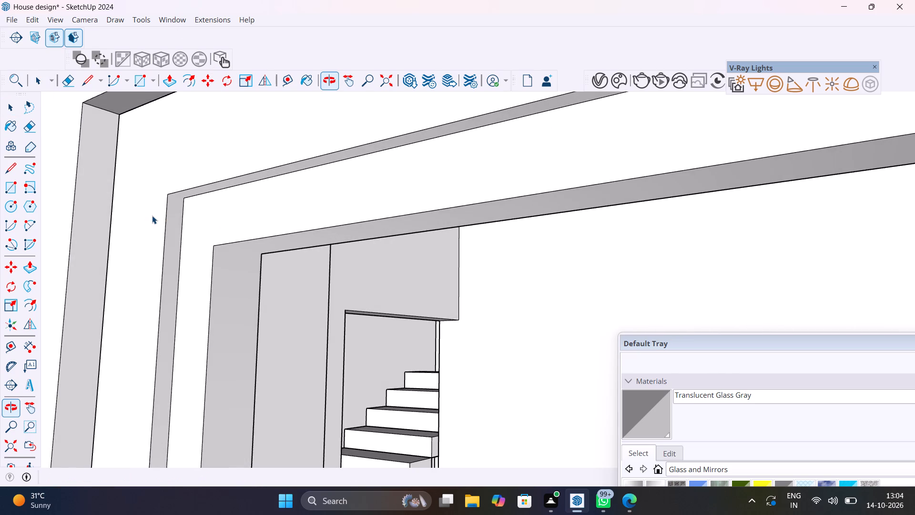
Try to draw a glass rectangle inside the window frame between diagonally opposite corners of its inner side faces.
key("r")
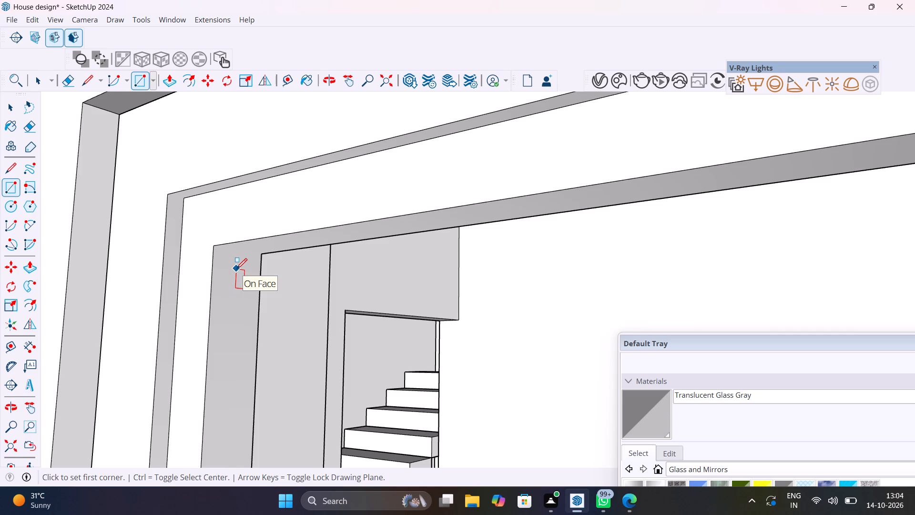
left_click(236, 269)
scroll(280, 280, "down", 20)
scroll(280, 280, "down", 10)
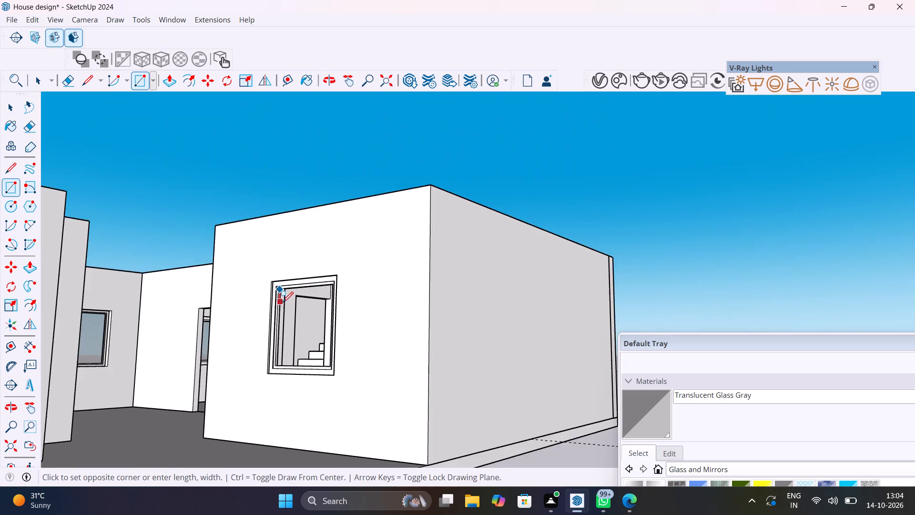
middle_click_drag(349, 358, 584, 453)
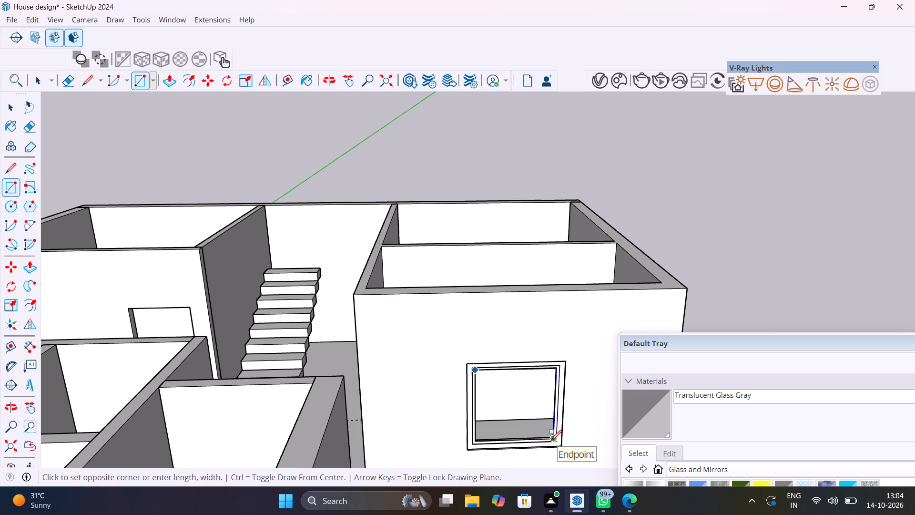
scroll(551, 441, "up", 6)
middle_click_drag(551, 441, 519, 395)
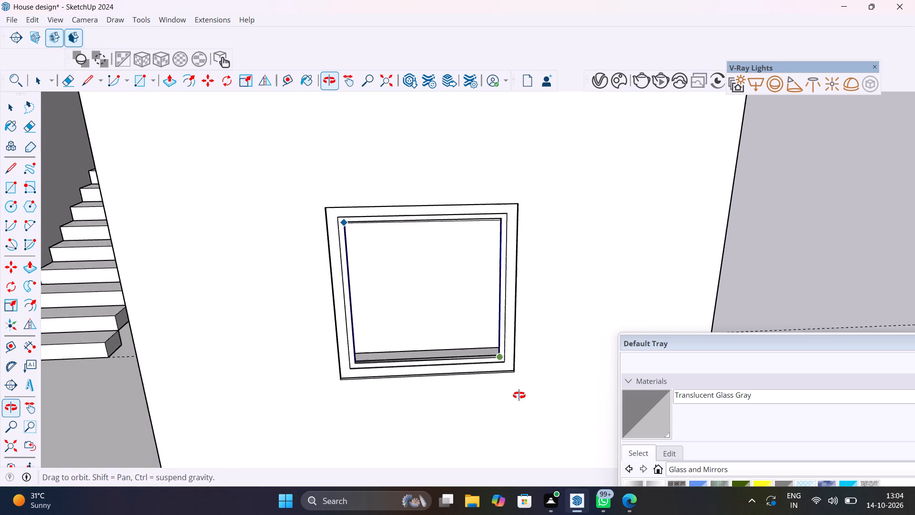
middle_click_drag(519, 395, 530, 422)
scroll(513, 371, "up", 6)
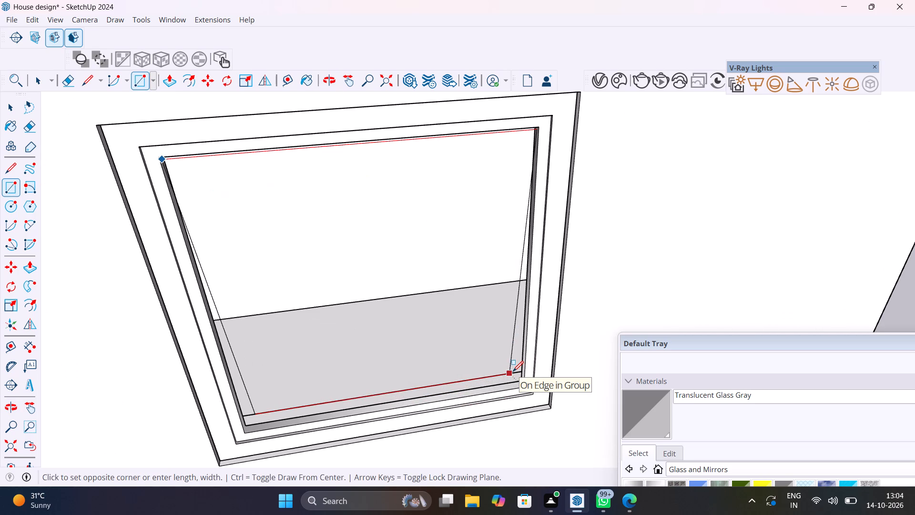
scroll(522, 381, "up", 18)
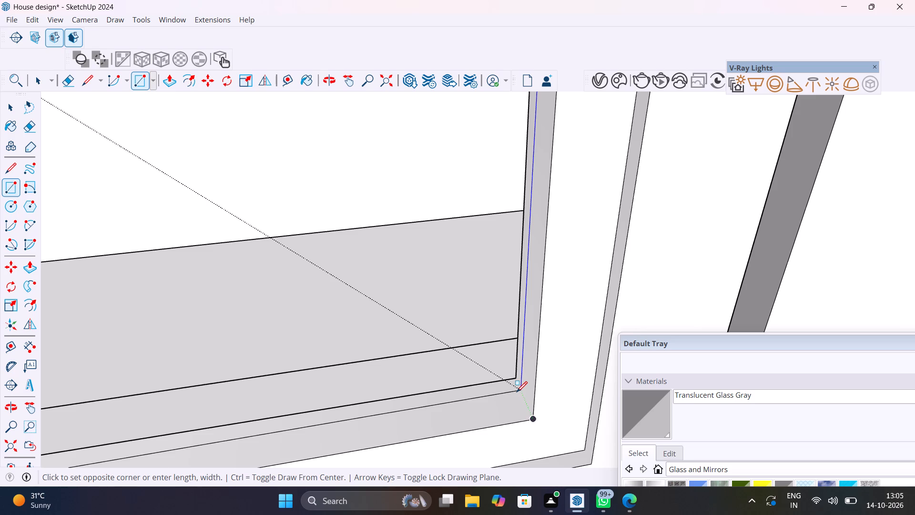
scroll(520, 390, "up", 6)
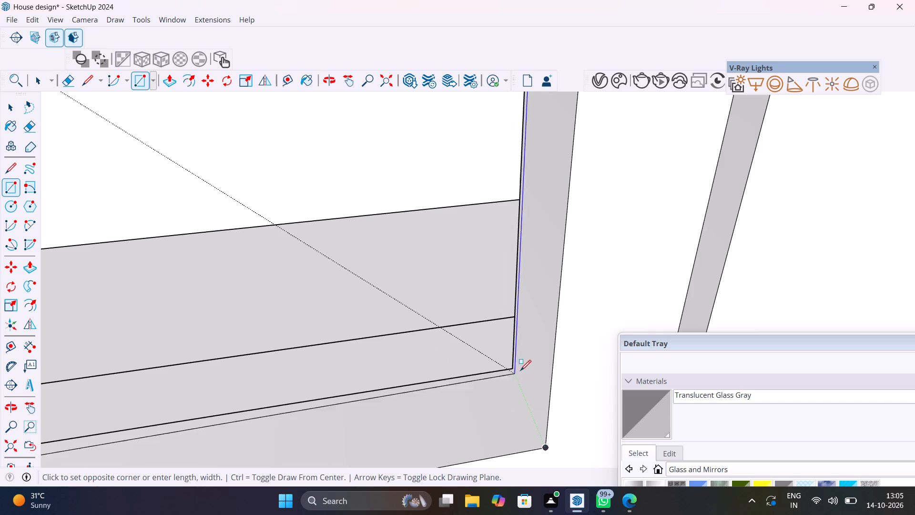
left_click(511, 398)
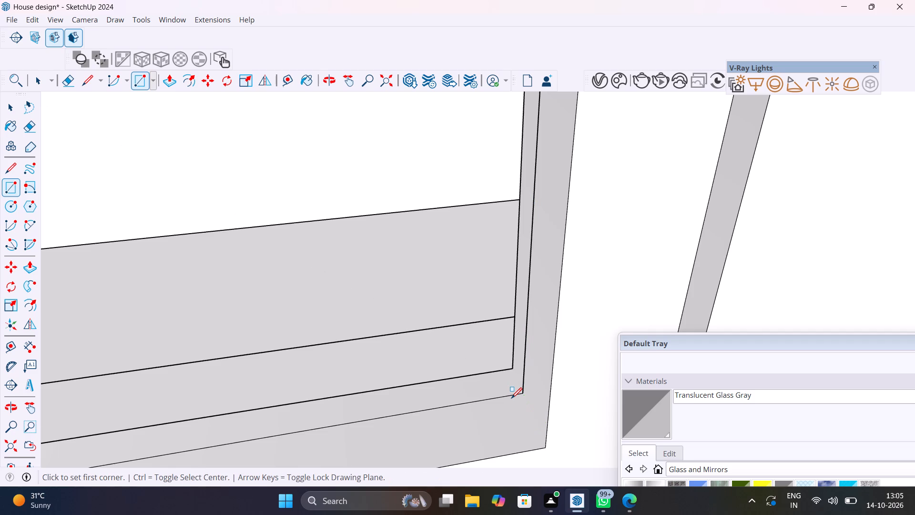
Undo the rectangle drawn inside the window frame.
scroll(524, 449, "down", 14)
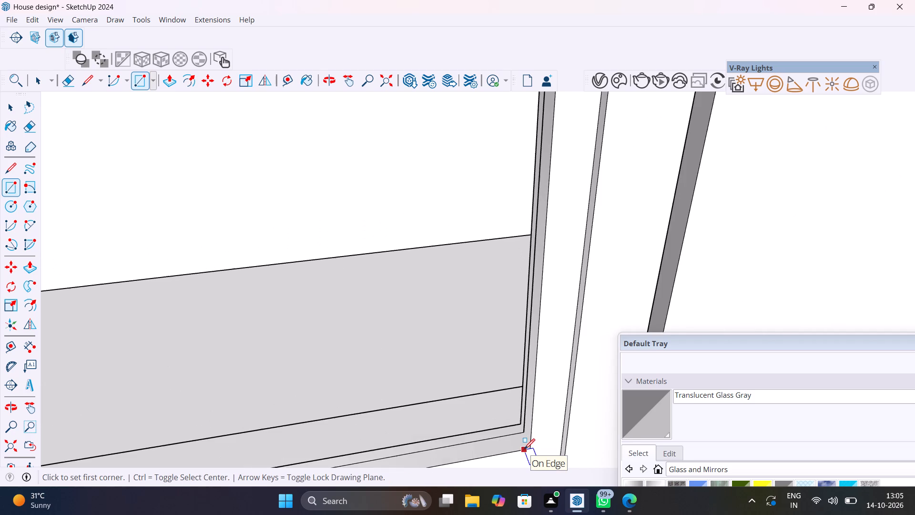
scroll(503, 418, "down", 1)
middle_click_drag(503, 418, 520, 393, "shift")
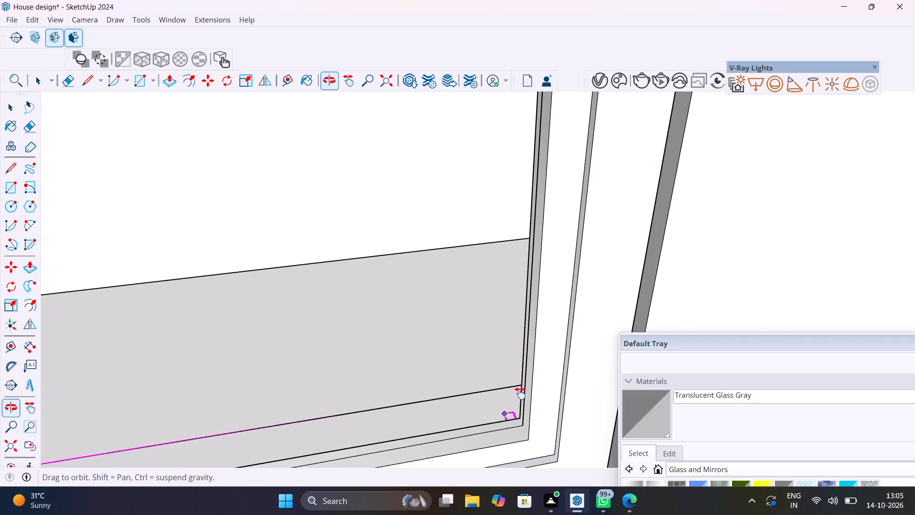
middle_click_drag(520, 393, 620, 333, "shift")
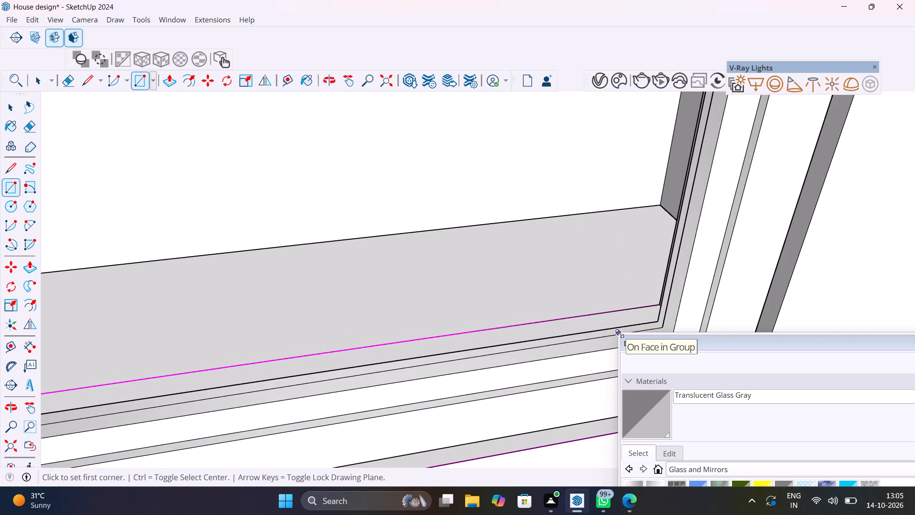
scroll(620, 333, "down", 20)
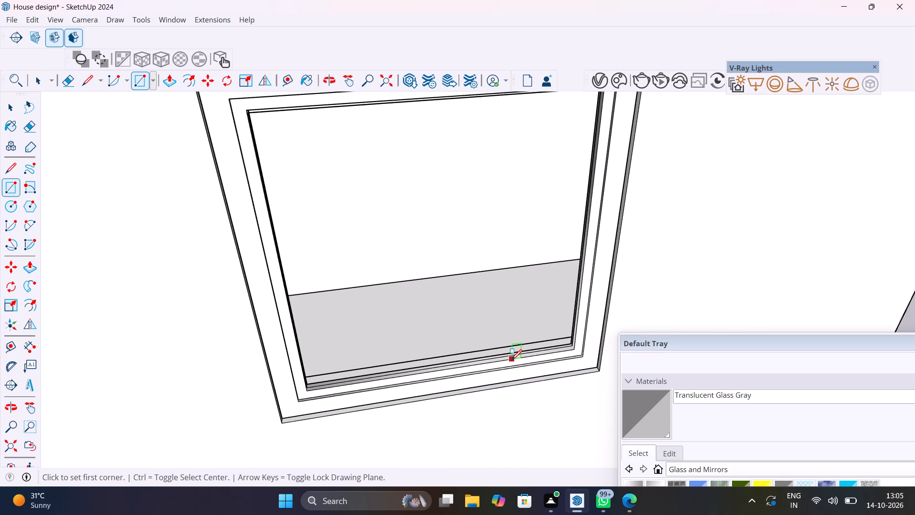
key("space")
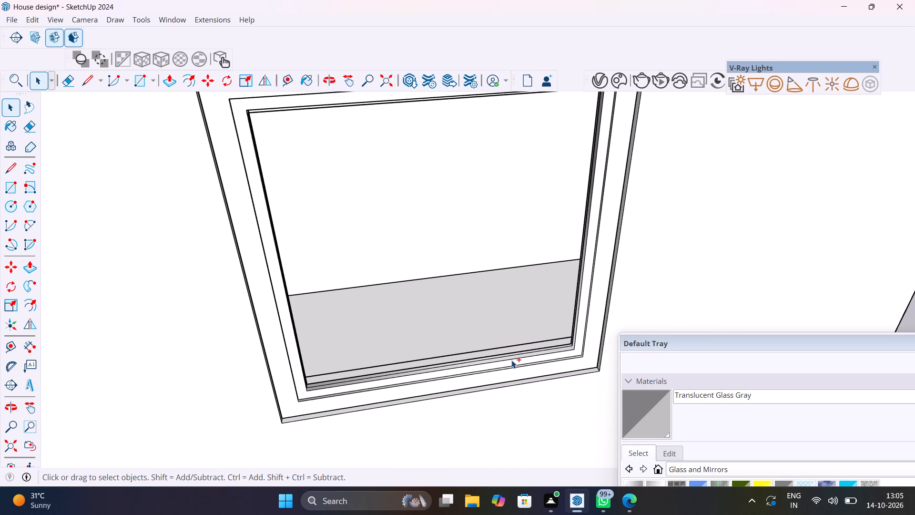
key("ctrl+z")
Draw a rectangle within the frame's depth, from its upper inner corner to the diagonally opposite lower one, as the glass pane.
middle_click_drag(504, 357, 427, 391)
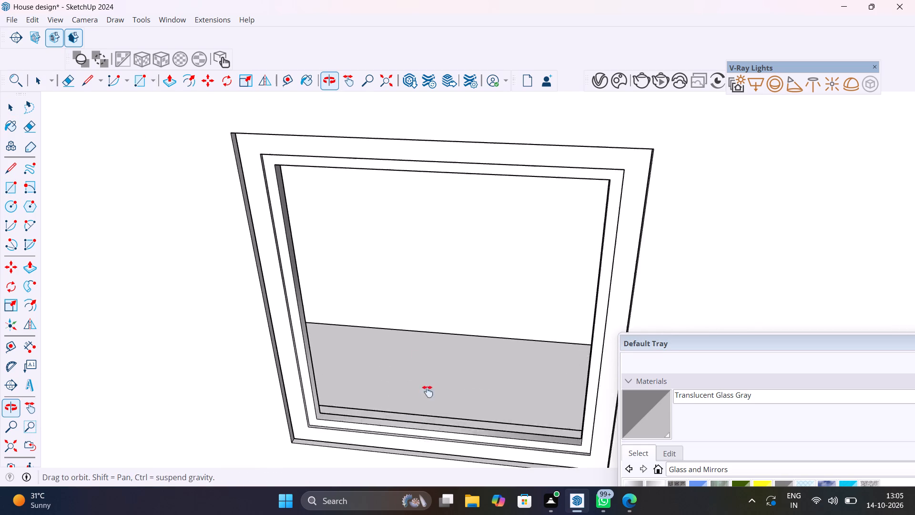
middle_click_drag(427, 391, 511, 475)
scroll(430, 410, "down", 1, "shift")
scroll(289, 134, "up", 1)
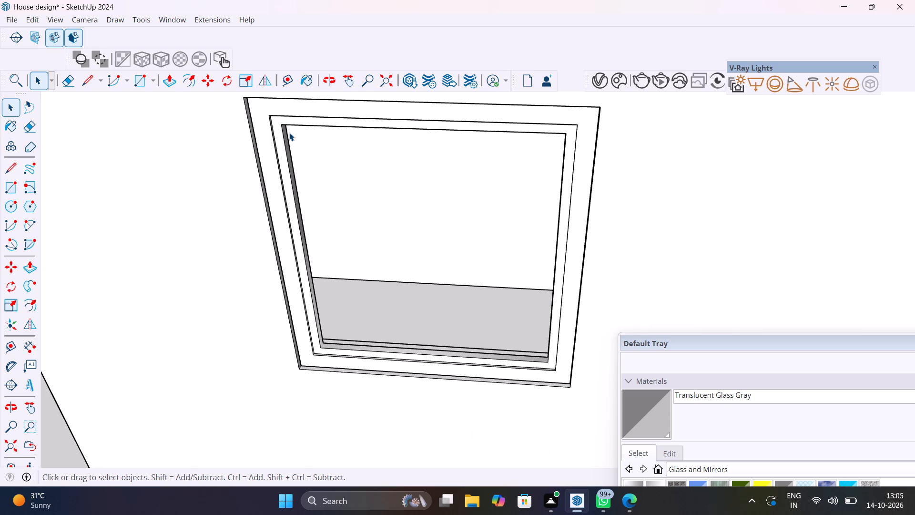
scroll(289, 133, "up", 7)
scroll(289, 133, "down", 6)
middle_click_drag(273, 107, 203, 13)
scroll(342, 122, "up", 18)
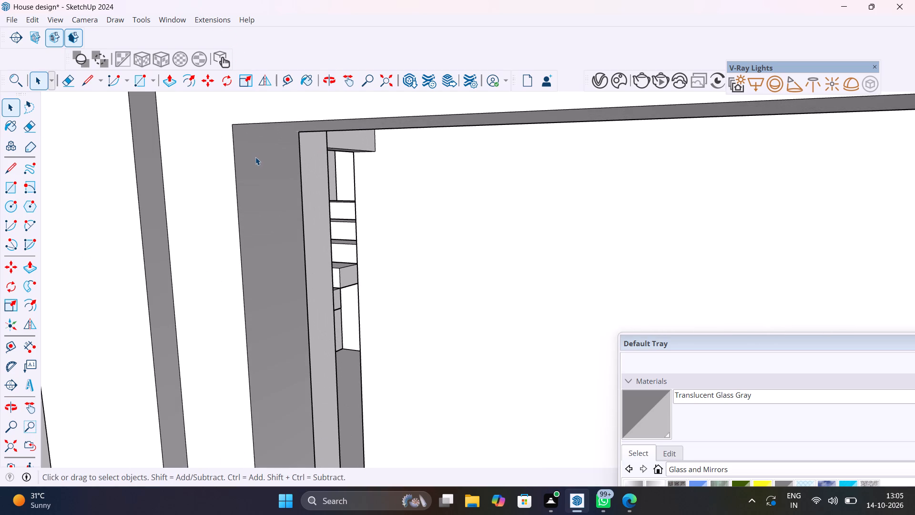
key("r")
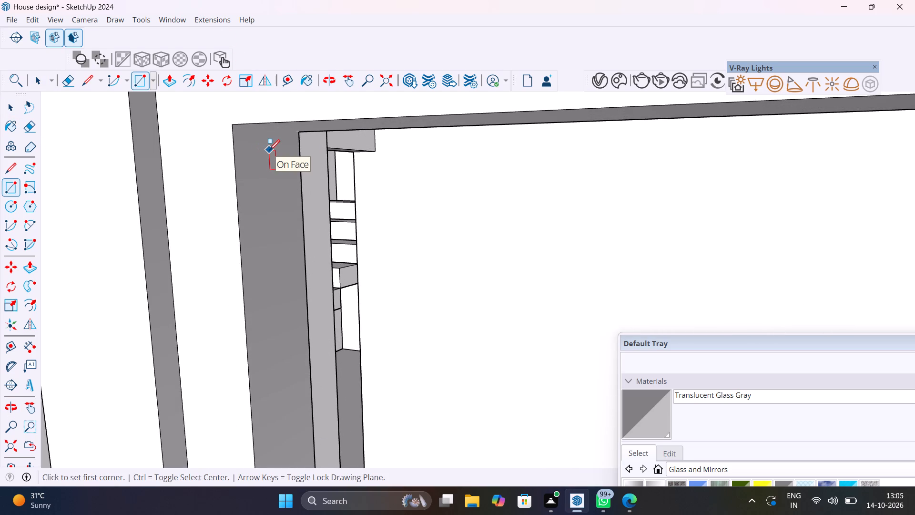
left_click(269, 150)
scroll(328, 235, "down", 20)
scroll(328, 235, "down", 11)
scroll(351, 274, "down", 1)
middle_click_drag(356, 279, 406, 323)
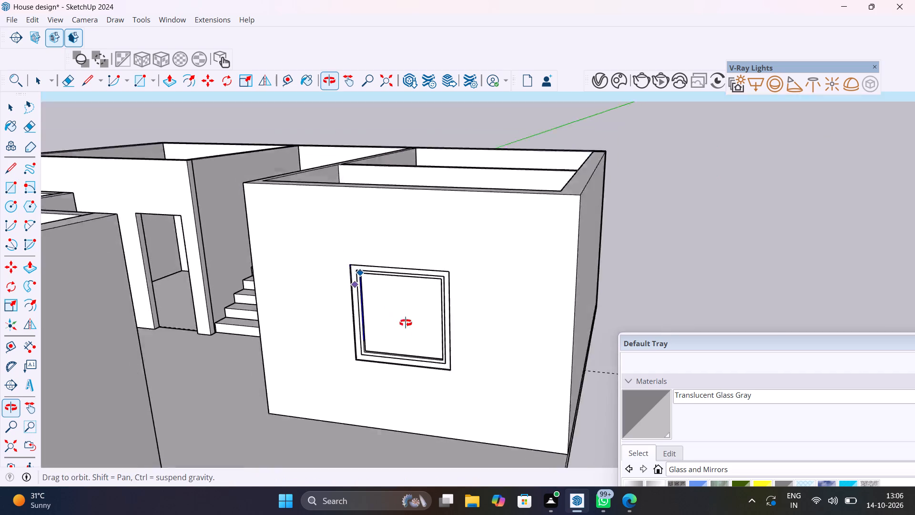
middle_click_drag(406, 323, 419, 310)
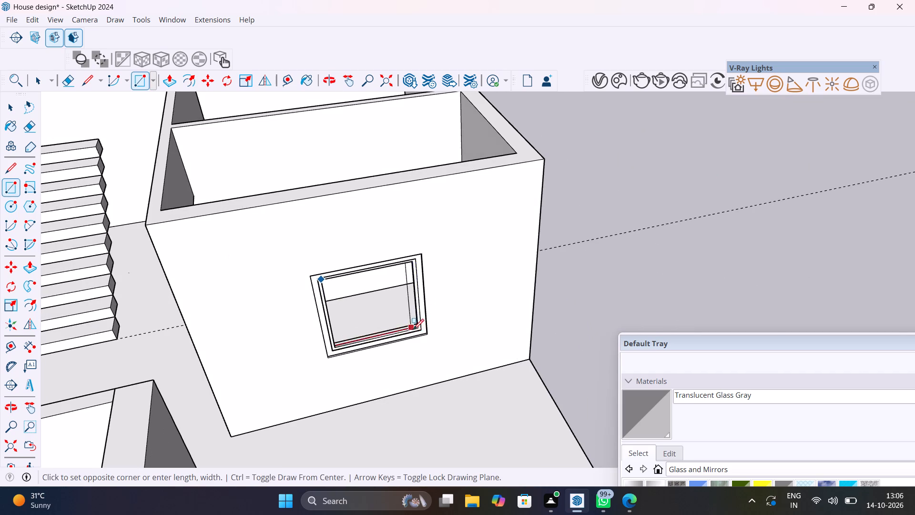
scroll(417, 334, "up", 20)
scroll(417, 334, "up", 3)
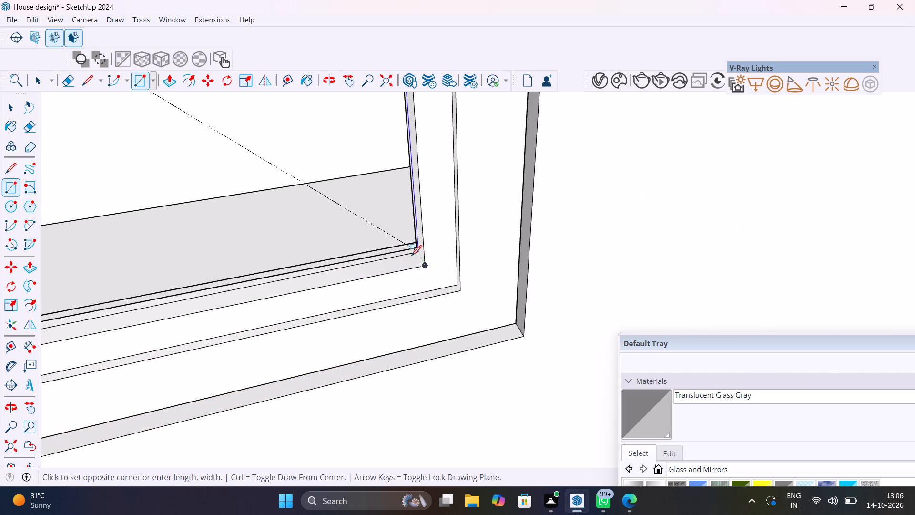
scroll(415, 258, "up", 11)
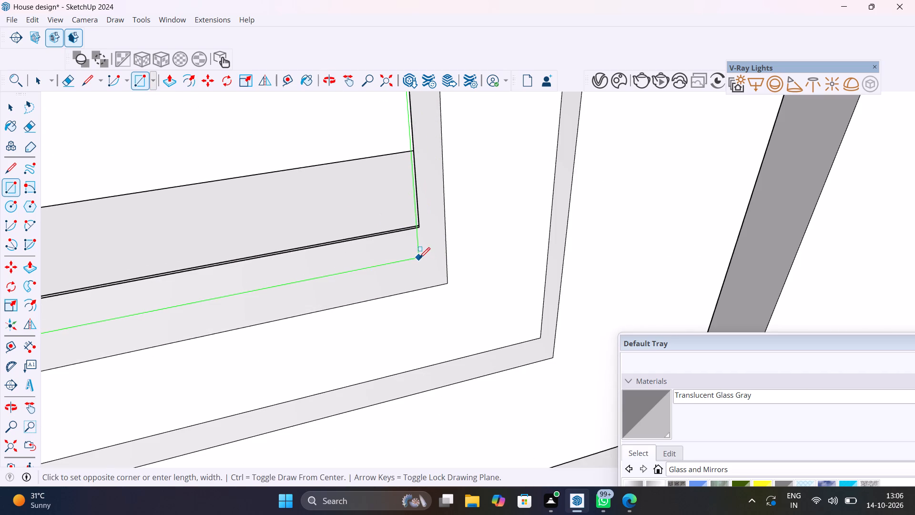
left_click(427, 256)
scroll(427, 256, "down", 20)
scroll(427, 256, "down", 4)
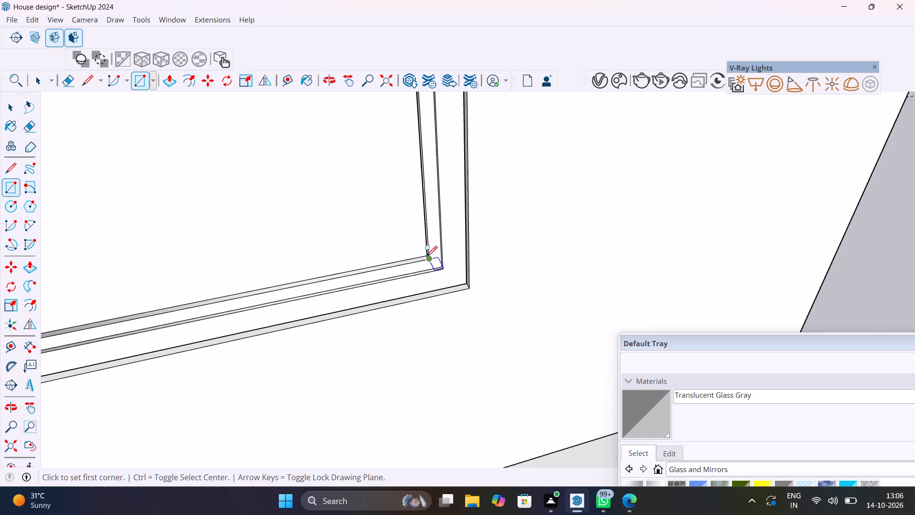
Paint the new pane inside the window frame with Translucent Glass Gray.
left_click(649, 414)
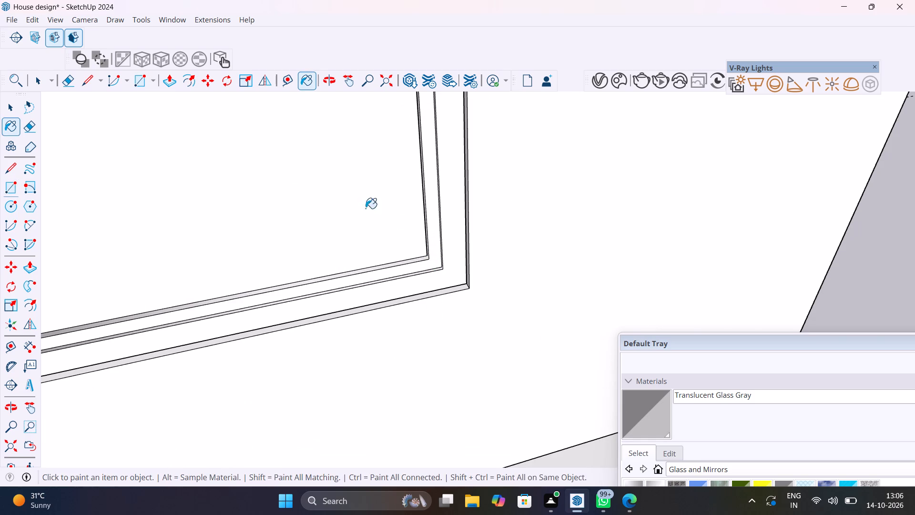
left_click(284, 179)
scroll(292, 182, "down", 14)
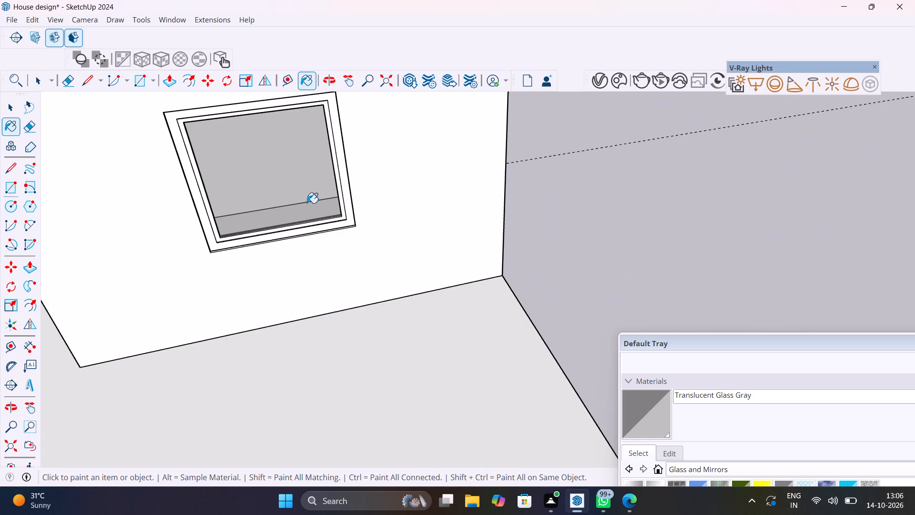
key("space")
Select the glass pane together with the stepped window frame and make them one group.
scroll(308, 193, "up", 6)
double_click(308, 193)
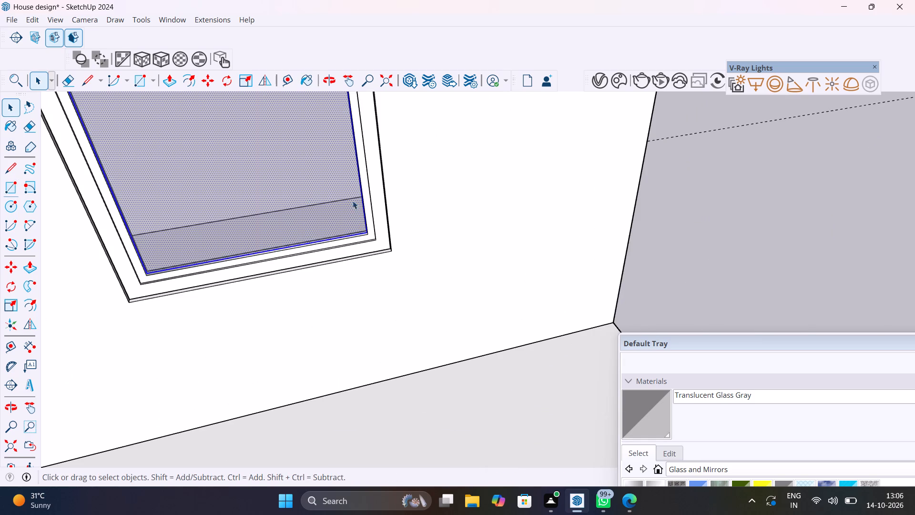
left_click(374, 209, "shift")
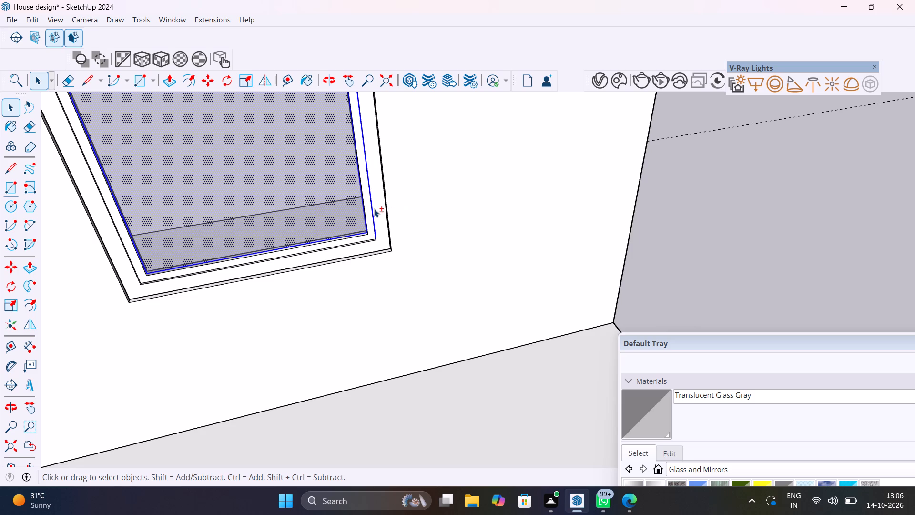
double_click(374, 209, "shift")
scroll(375, 218, "up", 10, "shift")
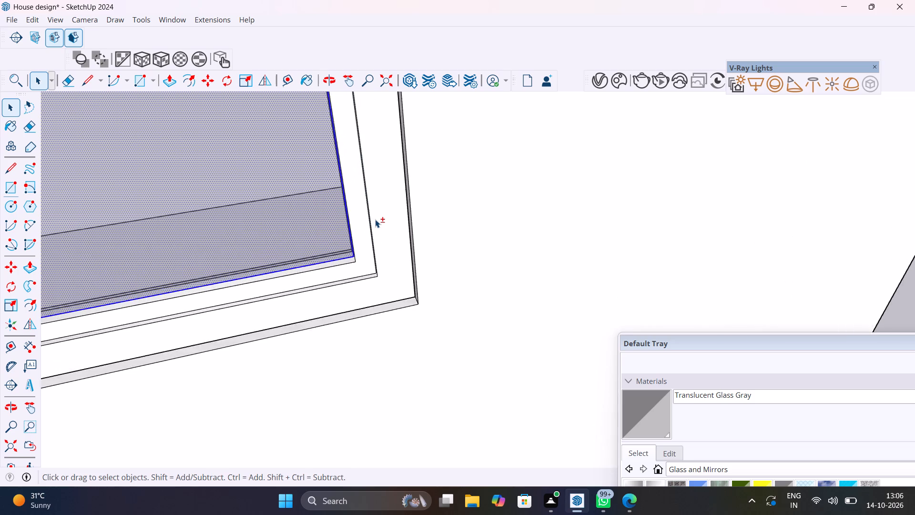
middle_click_drag(375, 219, 474, 230, "shift")
left_click(464, 246, "shift")
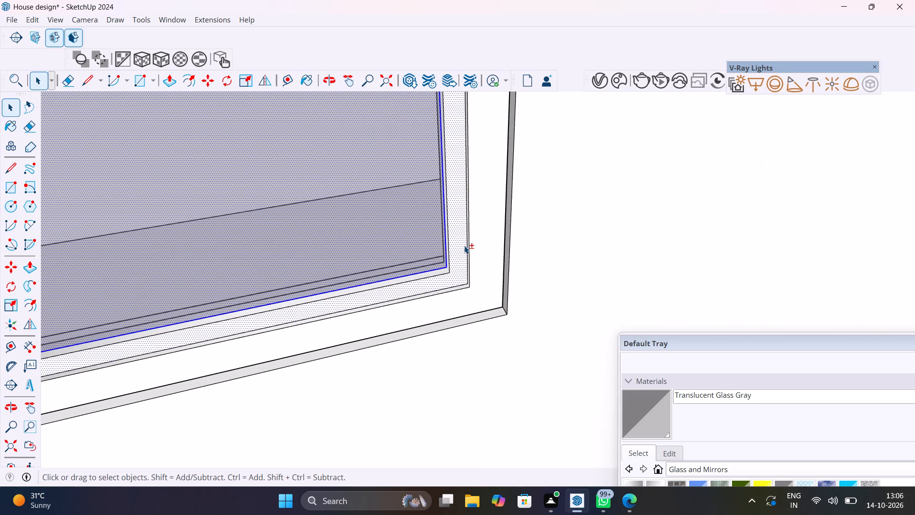
triple_click(464, 246, "shift")
left_click(464, 246, "shift")
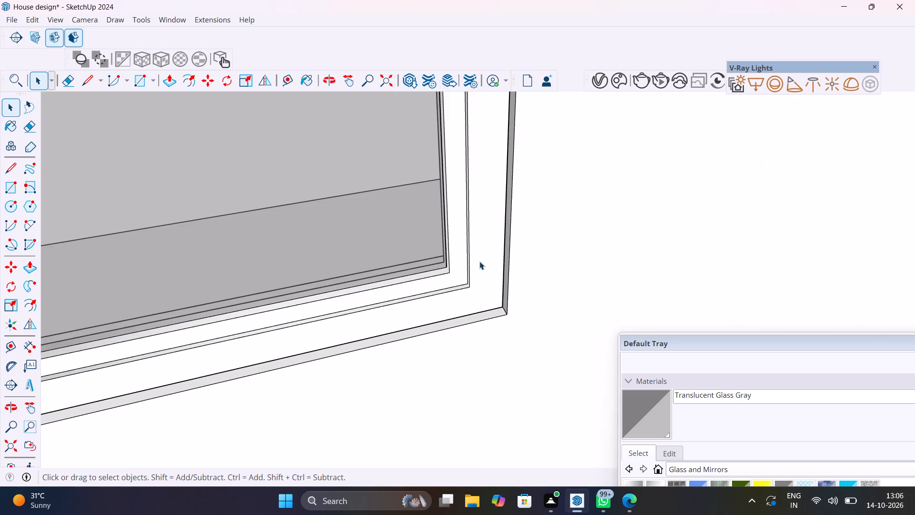
left_click(495, 264)
triple_click(494, 264)
left_click(494, 264)
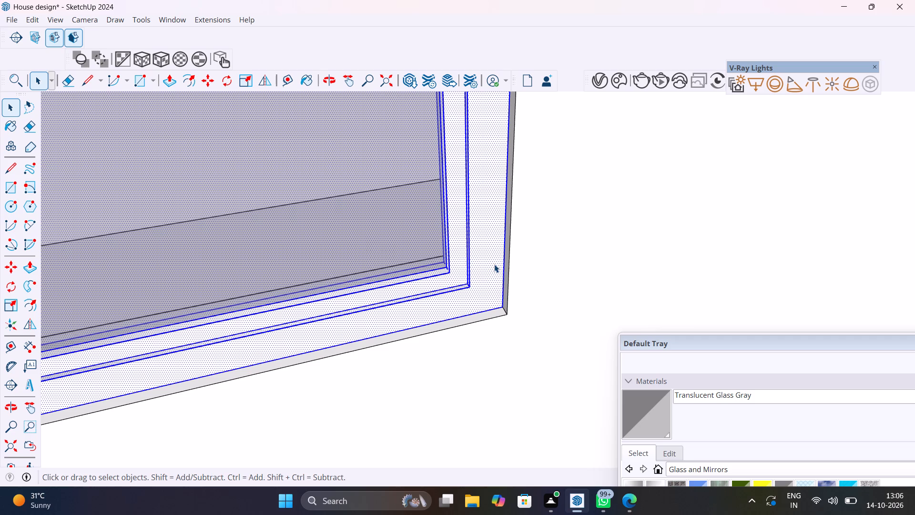
left_click(344, 224, "shift")
double_click(344, 224, "shift")
right_click(344, 224, "shift")
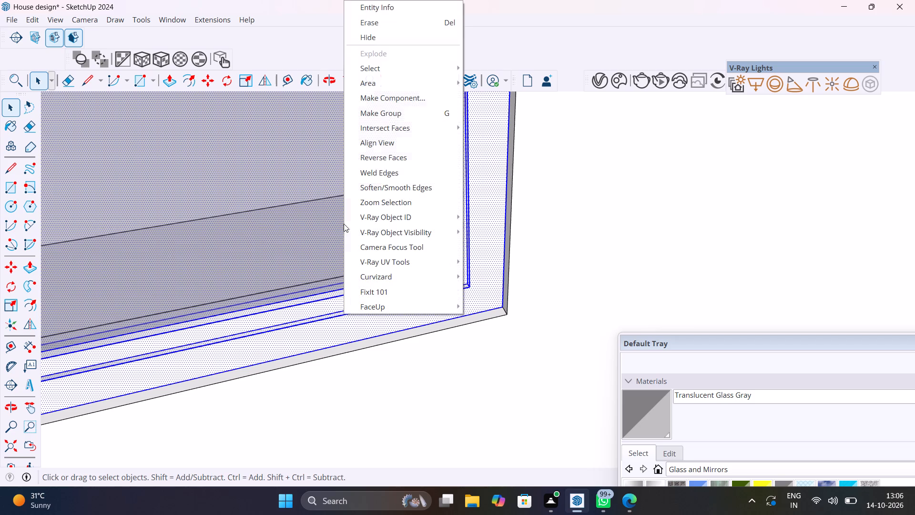
left_click(412, 116, "shift")
Clear the selection and look over the house from outside, checking the front window and the small openings in the adjacent wing.
scroll(412, 117, "down", 20)
scroll(412, 117, "down", 2)
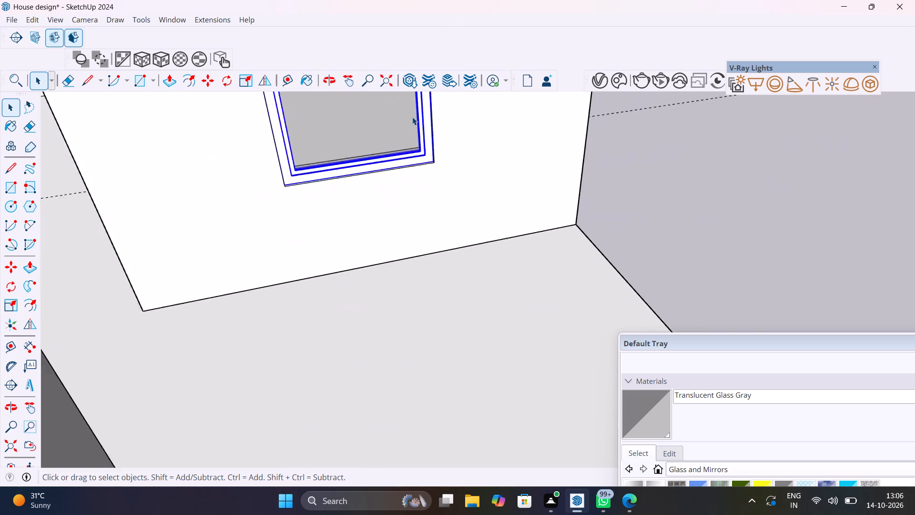
scroll(412, 117, "down", 10)
scroll(478, 271, "down", 4)
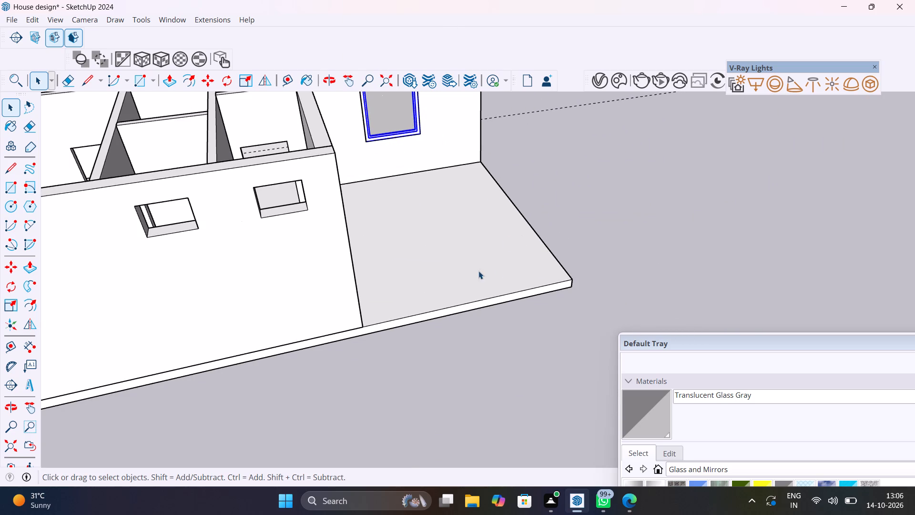
scroll(478, 271, "down", 2)
left_click(595, 228)
middle_click_drag(557, 179, 353, 178)
scroll(353, 178, "up", 1)
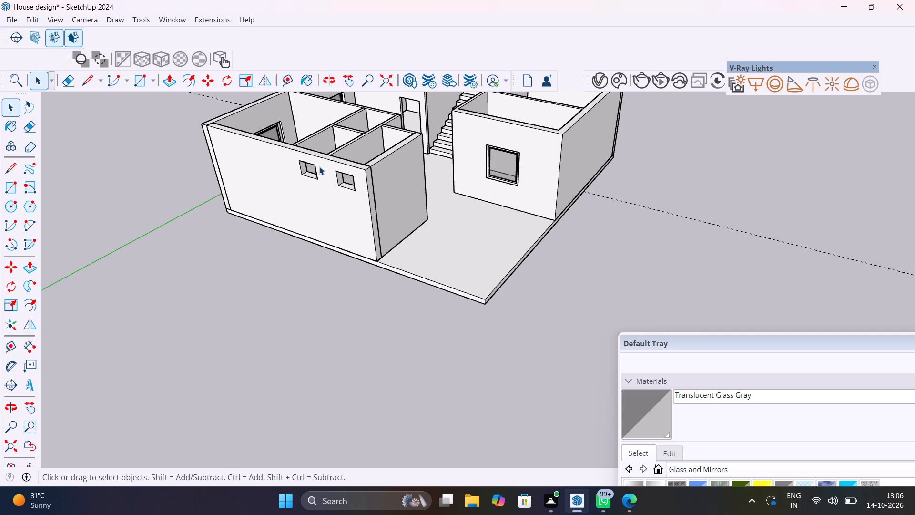
scroll(353, 196, "down", 7)
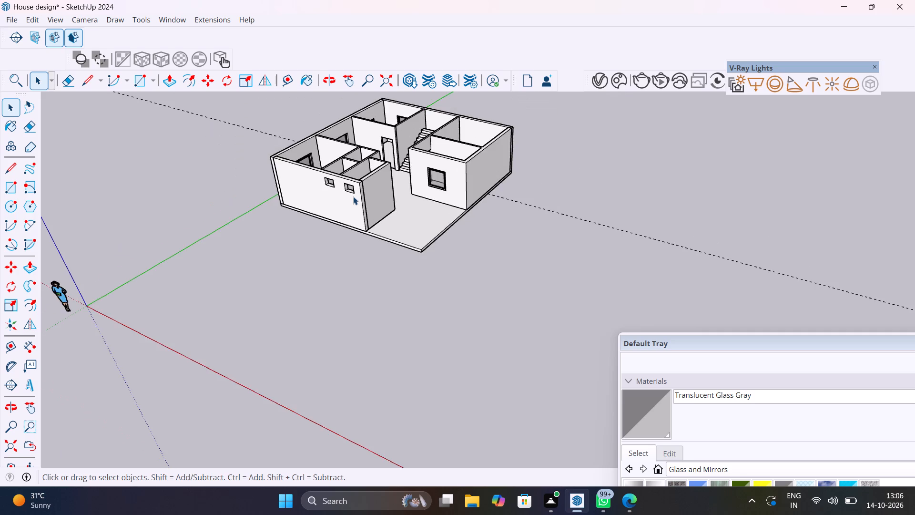
Examine the house from several angles, focusing on the two small openings in the wing's outer wall.
middle_click_drag(398, 180, 344, 240)
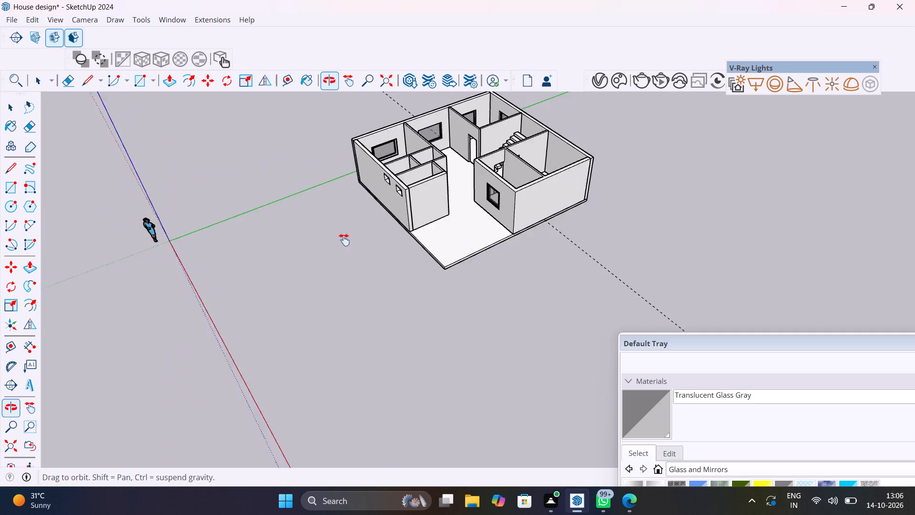
middle_click_drag(344, 240, 600, 301)
scroll(455, 125, "up", 5)
scroll(495, 199, "up", 4)
middle_click_drag(430, 217, 217, 195)
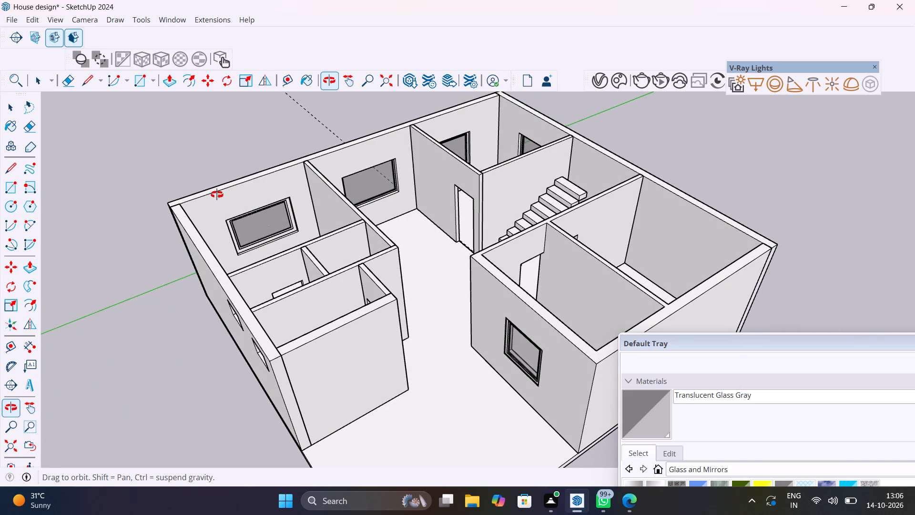
middle_click_drag(217, 195, 324, 116)
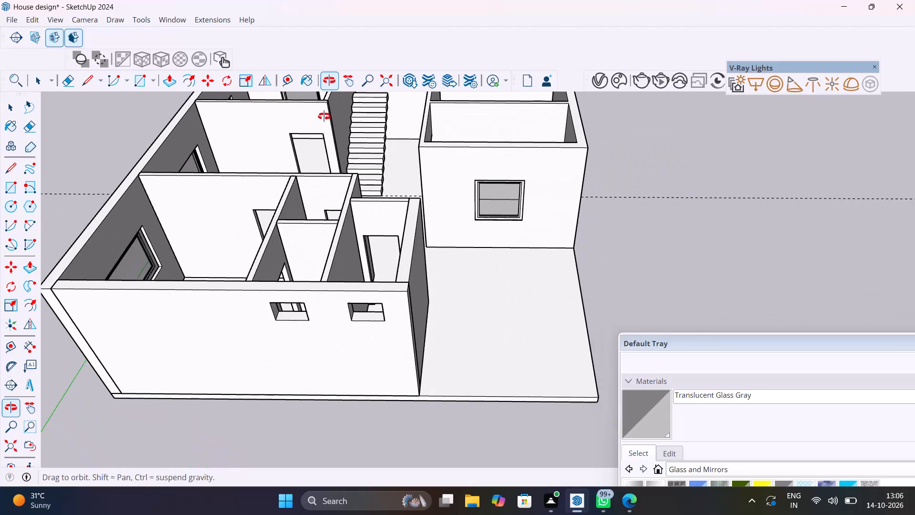
middle_click_drag(324, 116, 236, 226)
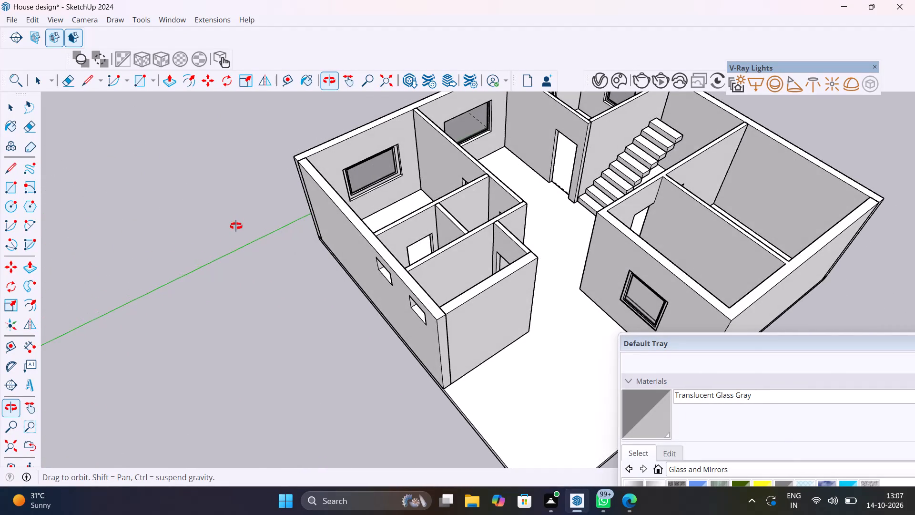
middle_click_drag(236, 226, 160, 150)
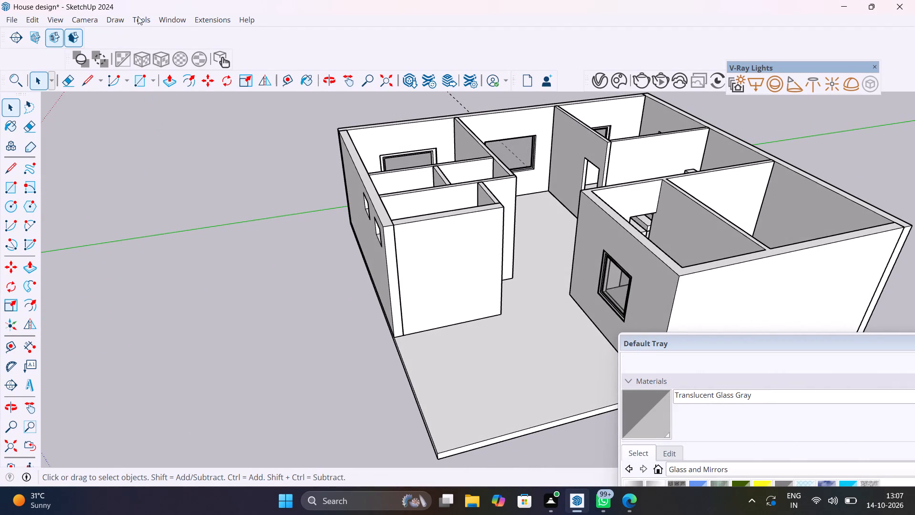
Search 3D Warehouse for "ventilater" in place of the previous search term.
left_click(176, 20)
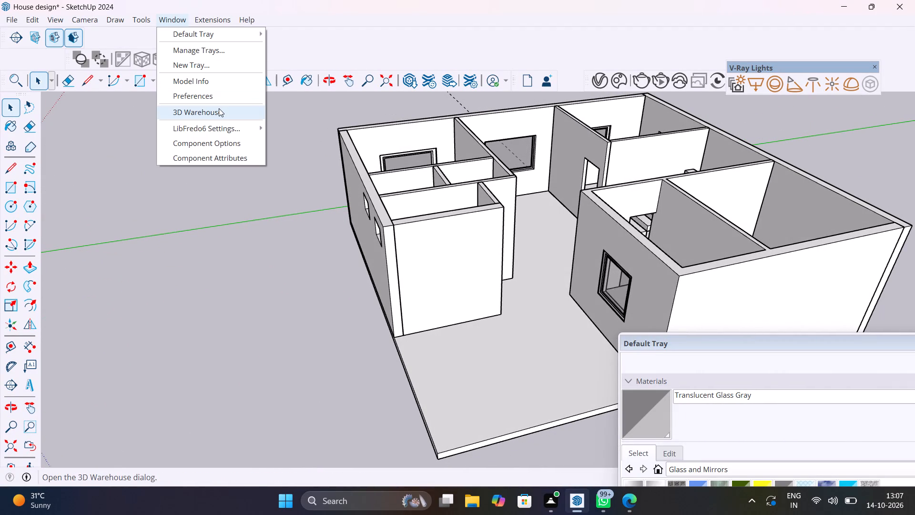
left_click(219, 108)
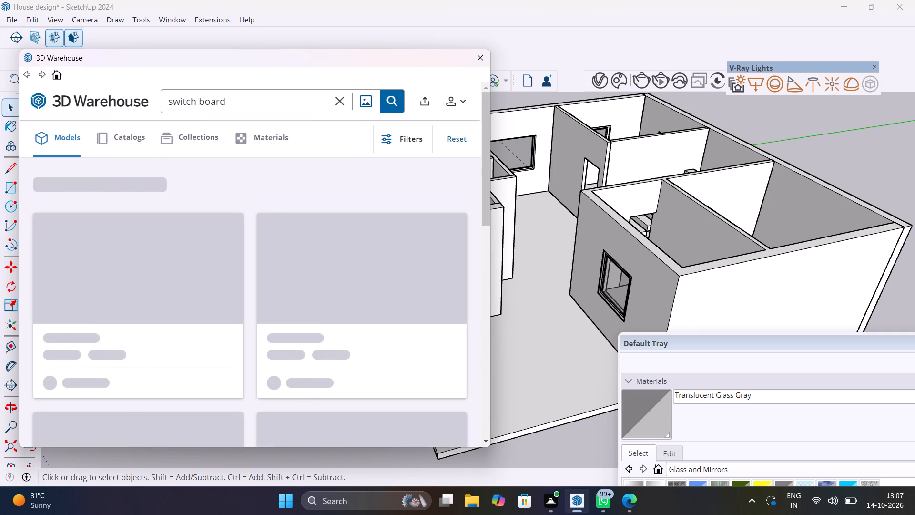
left_click(244, 107)
key("BackSpace")
key("BackSpace")
key("BackSpace")
key("BackSpace")
key("BackSpace")
key("BackSpace")
key("BackSpace")
key("BackSpace")
key("BackSpace")
key("BackSpace")
key("BackSpace")
key("BackSpace")
key("BackSpace")
key("BackSpace")
key("BackSpace")
key("BackSpace")
key("BackSpace")
key("BackSpace")
key("BackSpace")
key("BackSpace")
key("BackSpace")
key("BackSpace")
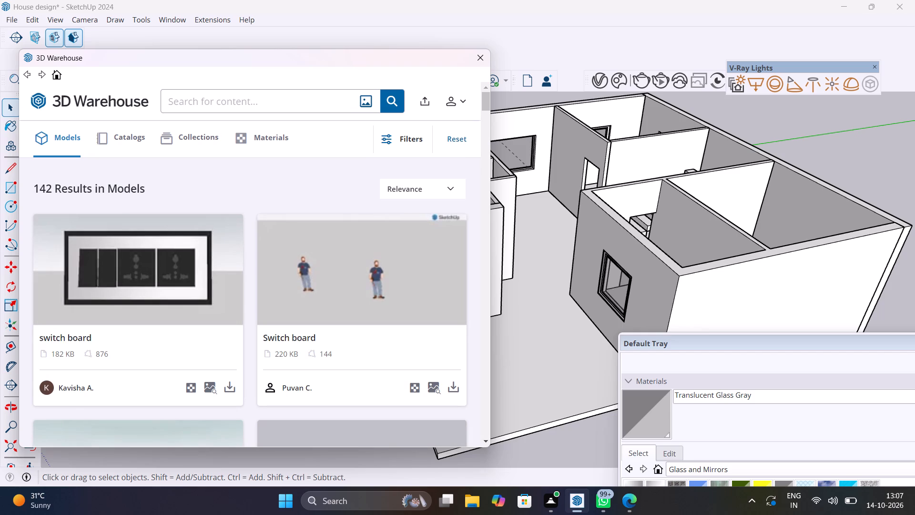
type("ven")
type("tilater")
key("Return")
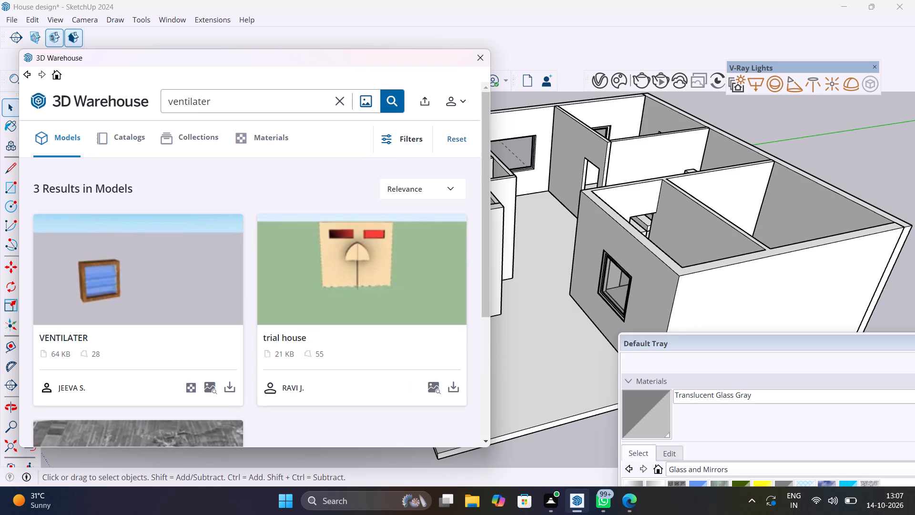
Download the VENTILATER model into the house model and place it on the ground outside the wall with the two small openings.
scroll(253, 323, "down", 5)
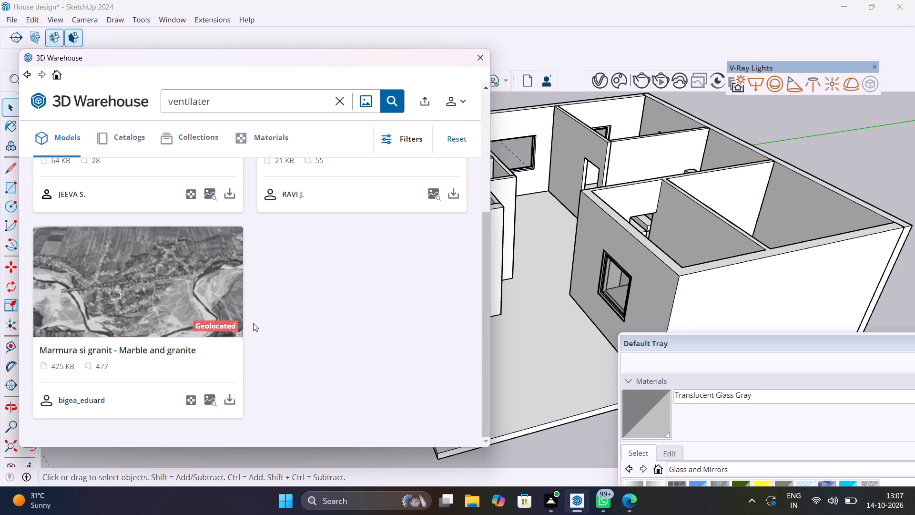
scroll(253, 323, "down", 5)
scroll(253, 322, "up", 4)
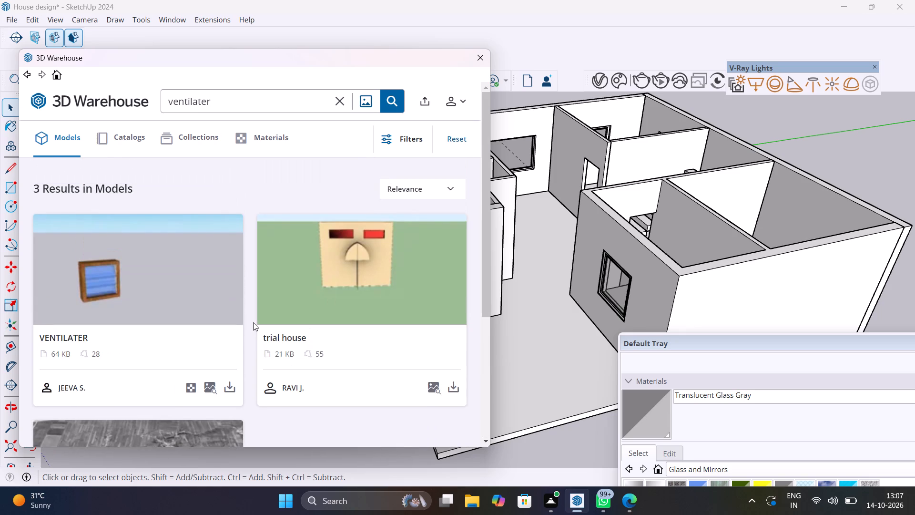
left_click(237, 383)
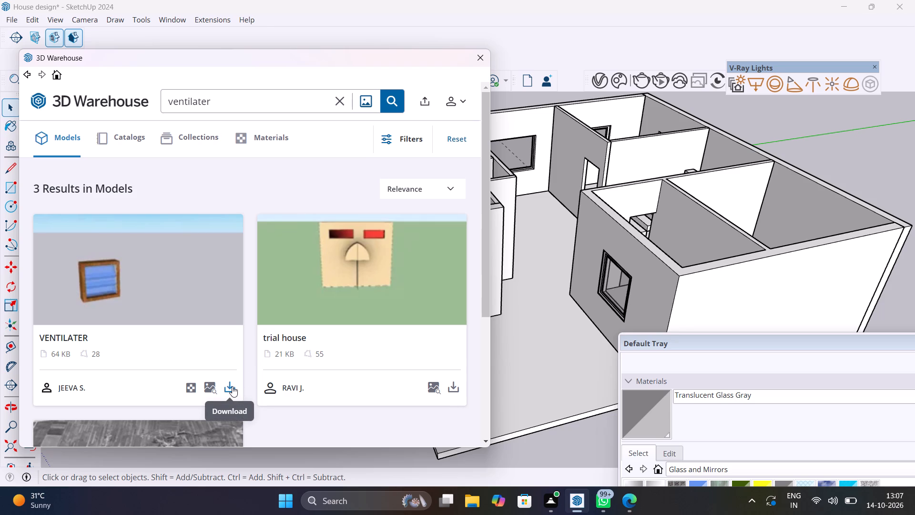
left_click(232, 385)
left_click(226, 270)
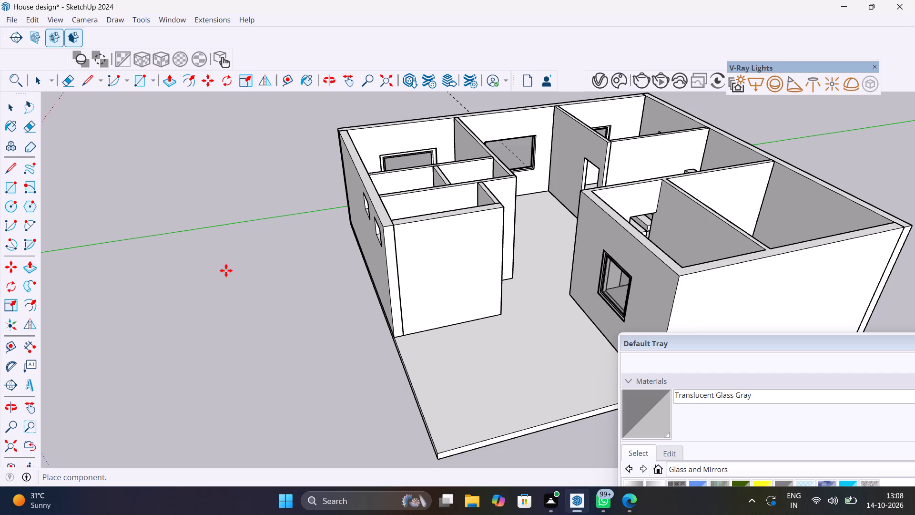
middle_click_drag(383, 277, 614, 228)
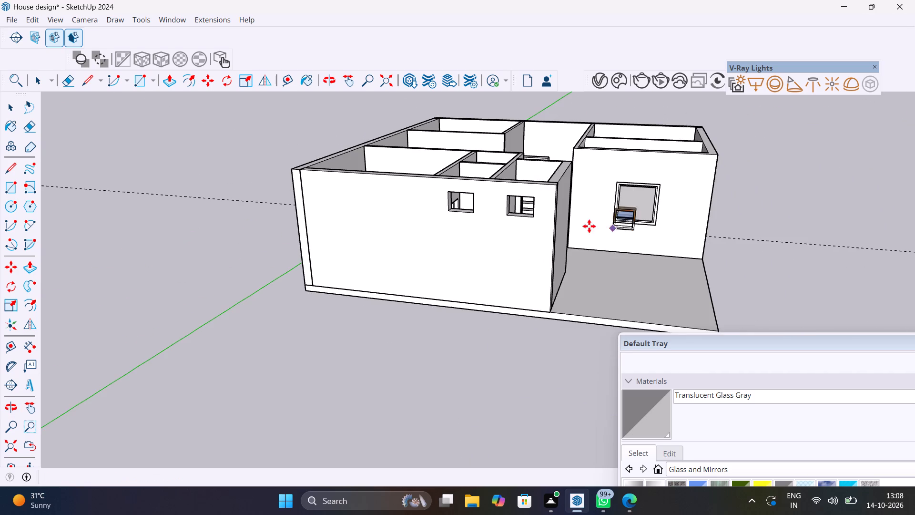
scroll(446, 222, "up", 6)
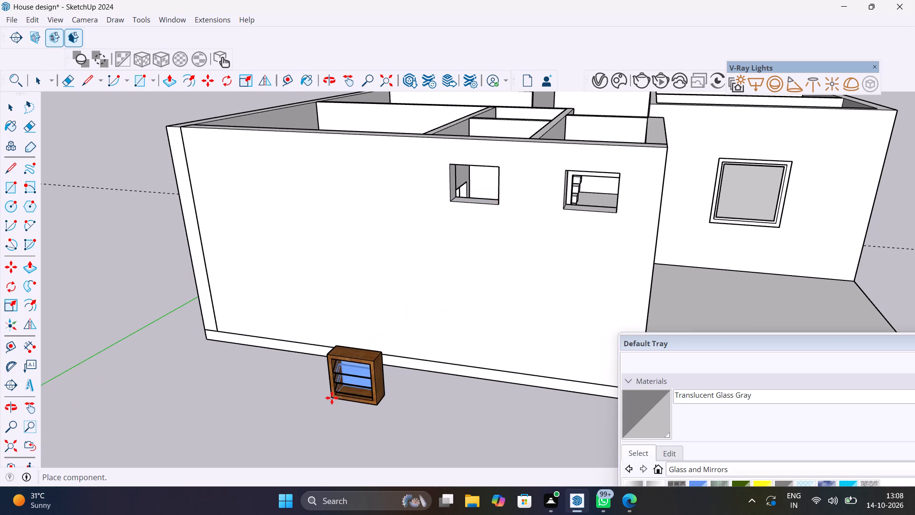
left_click(332, 397)
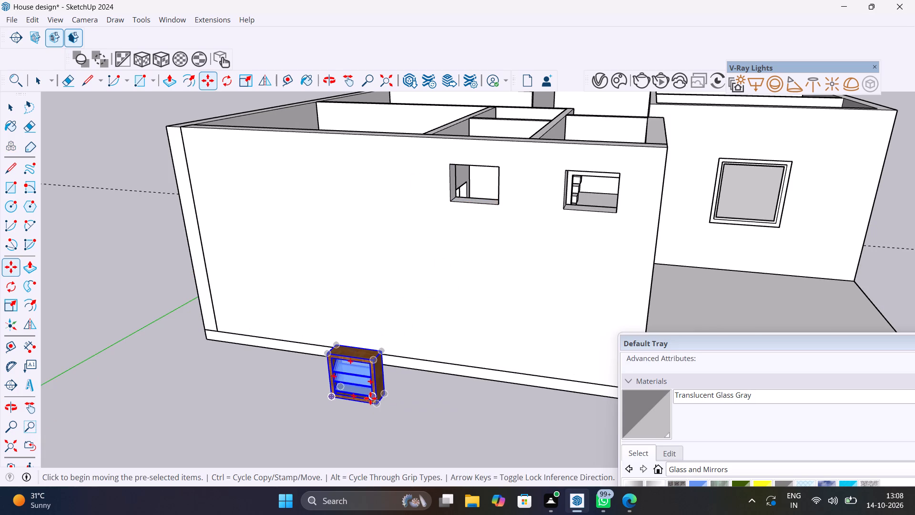
Copy the ventilator alongside the original on the ground, making a spare for the second small opening.
left_click(377, 404)
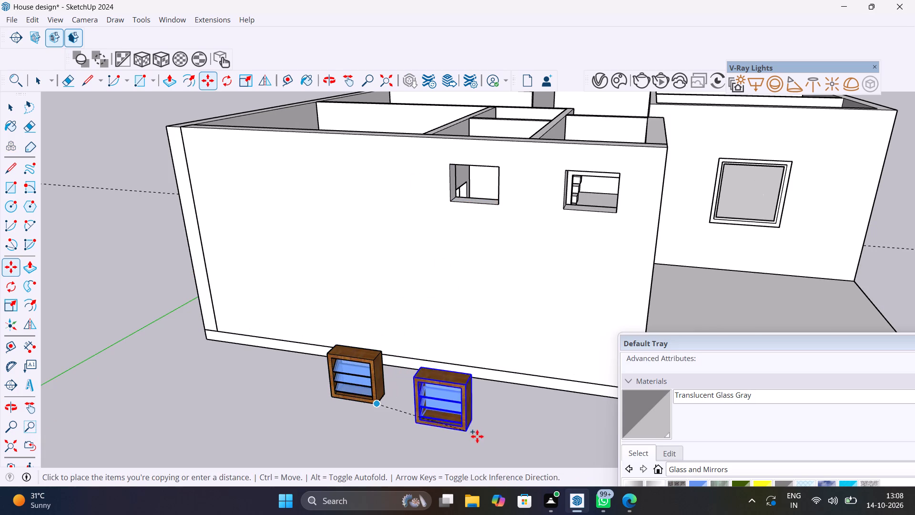
left_click(568, 437)
key("space")
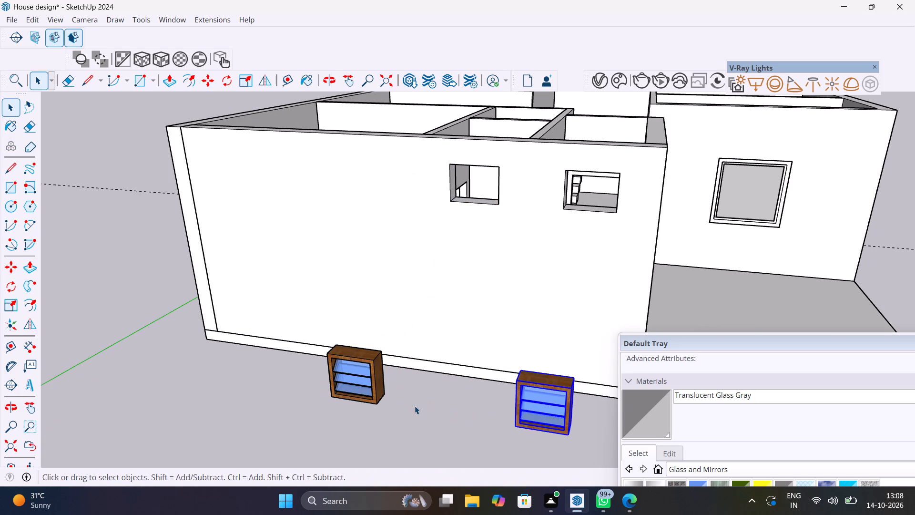
Move the original ventilator by its lower front corner to the matching lower corner of the small opening farther from the porch.
middle_click_drag(414, 404, 238, 409)
scroll(237, 311, "up", 5)
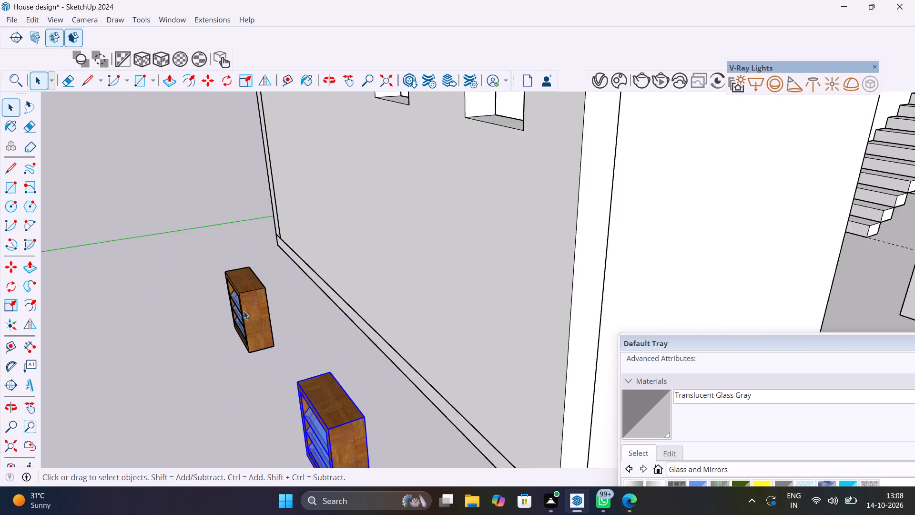
scroll(245, 309, "up", 4)
middle_click_drag(193, 316, 291, 336)
left_click(318, 420)
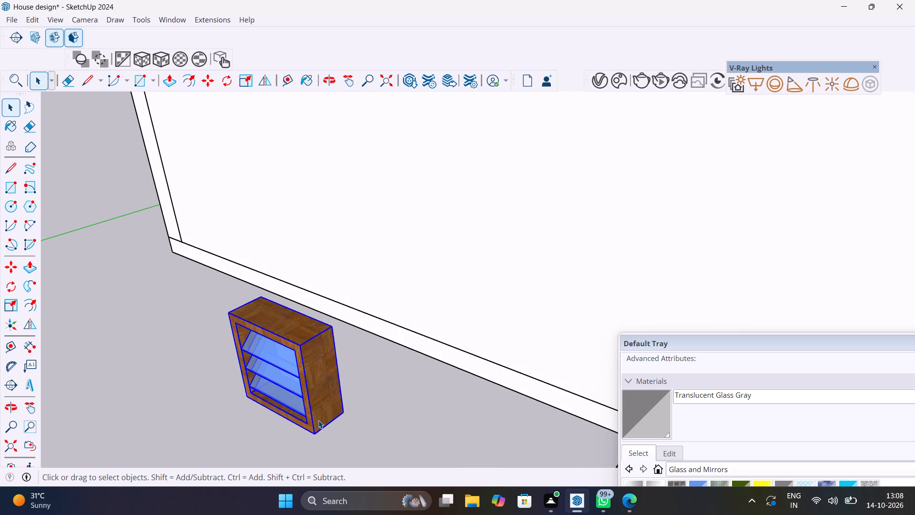
key("m")
left_click(314, 435)
scroll(402, 319, "down", 12)
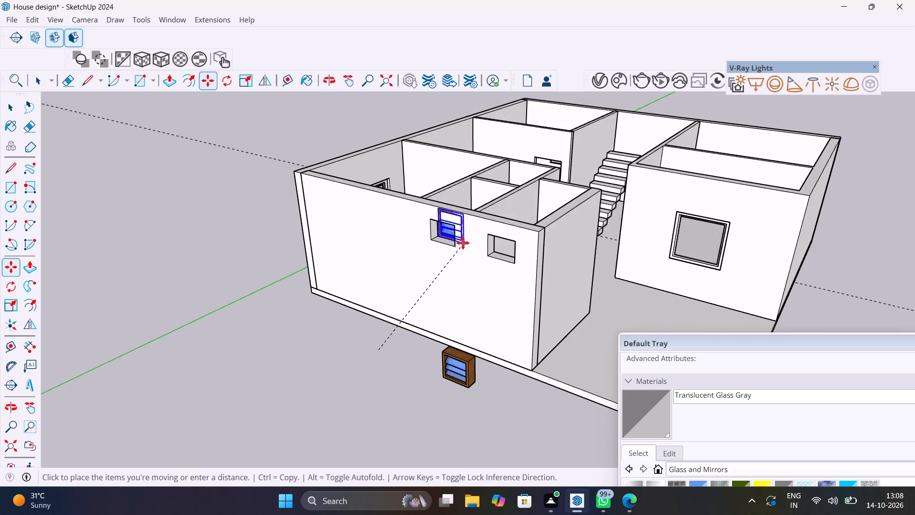
scroll(457, 243, "up", 14)
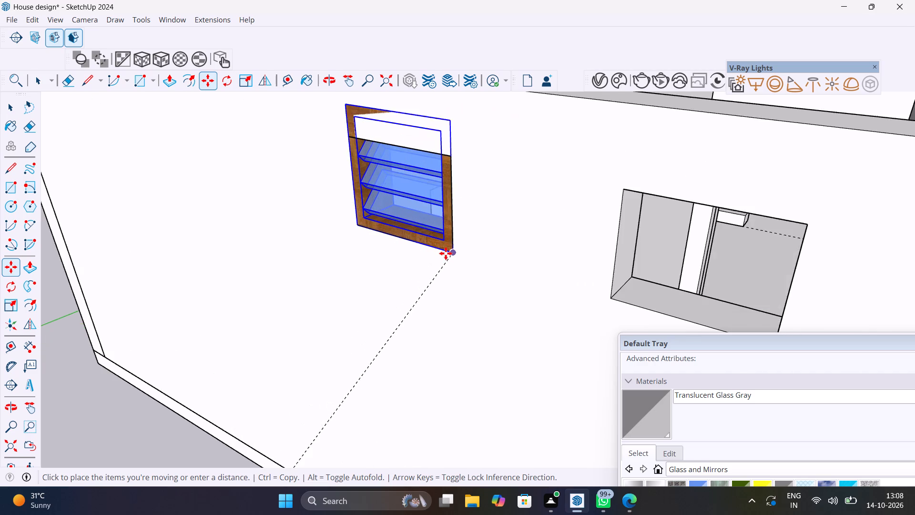
scroll(446, 253, "up", 2)
middle_click_drag(447, 253, 551, 255)
left_click(541, 250)
Scale the ventilator down uniformly and seat it in the opening's lower corner on the side away from the porch.
key("s")
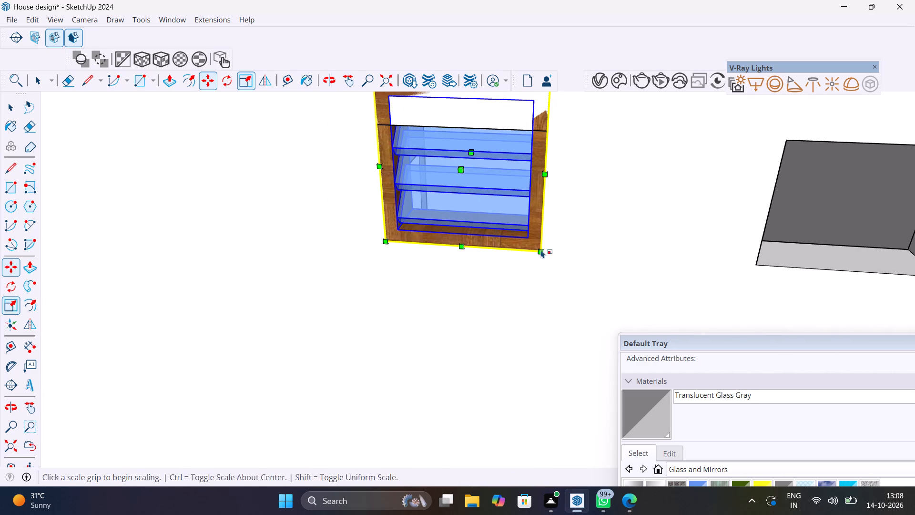
left_click(540, 250)
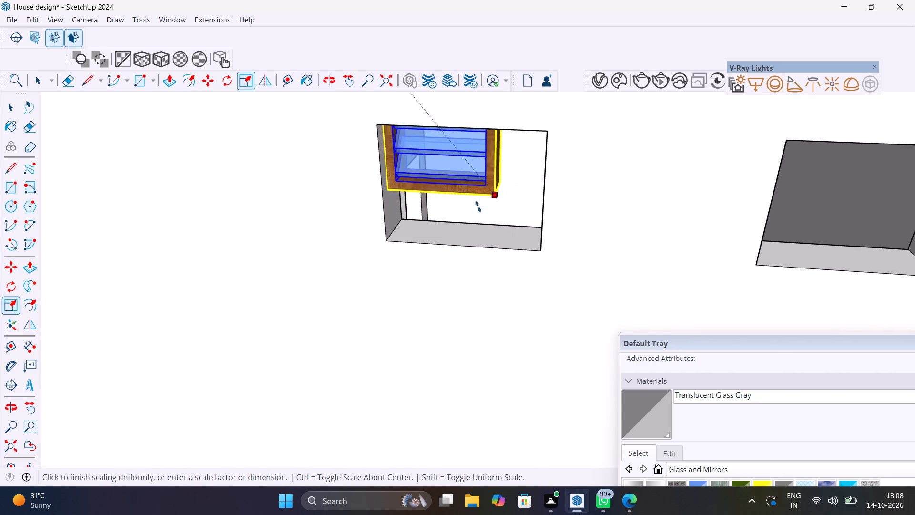
left_click(477, 206)
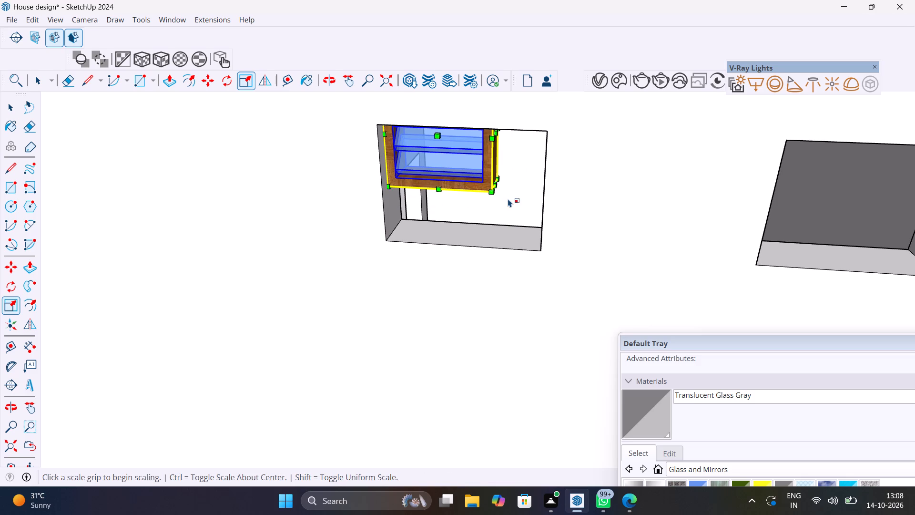
key("m")
left_click(495, 188)
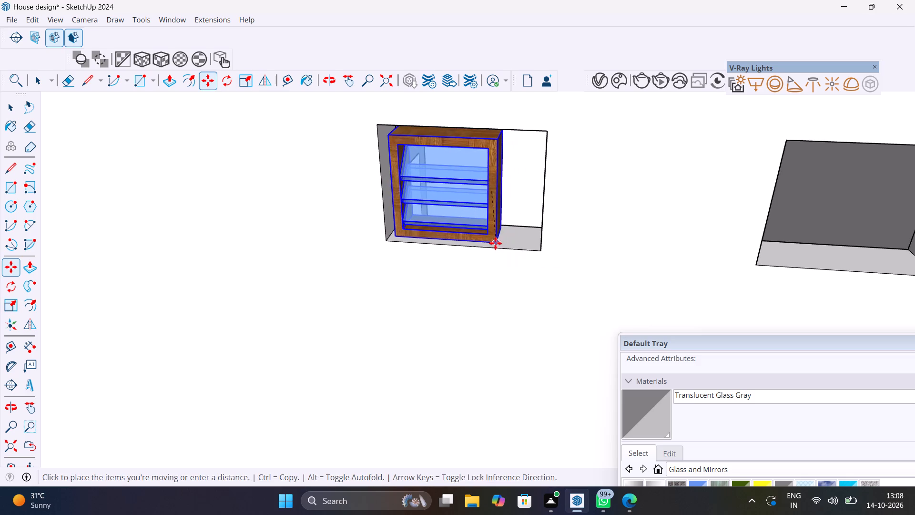
left_click(490, 244)
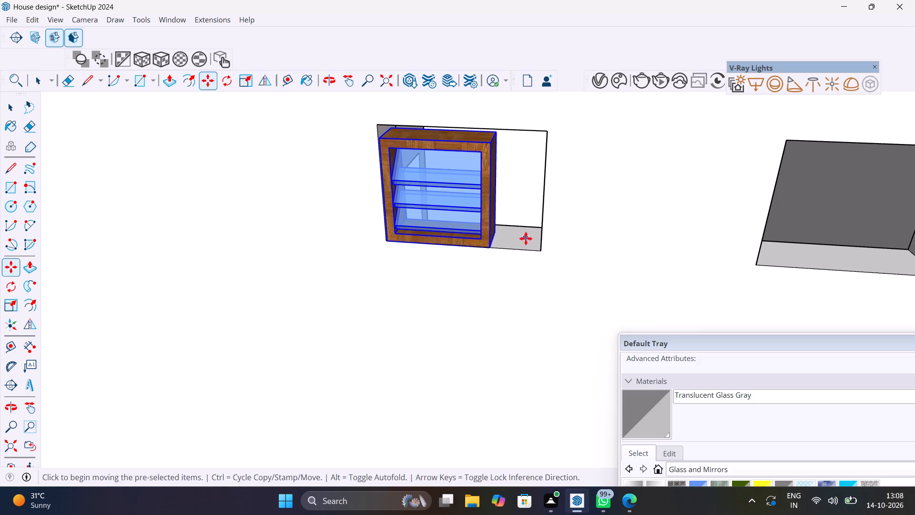
Stretch the ventilator's width and height to the opening's far side and top edge so it fills the opening.
middle_click_drag(526, 238, 555, 185)
key("s")
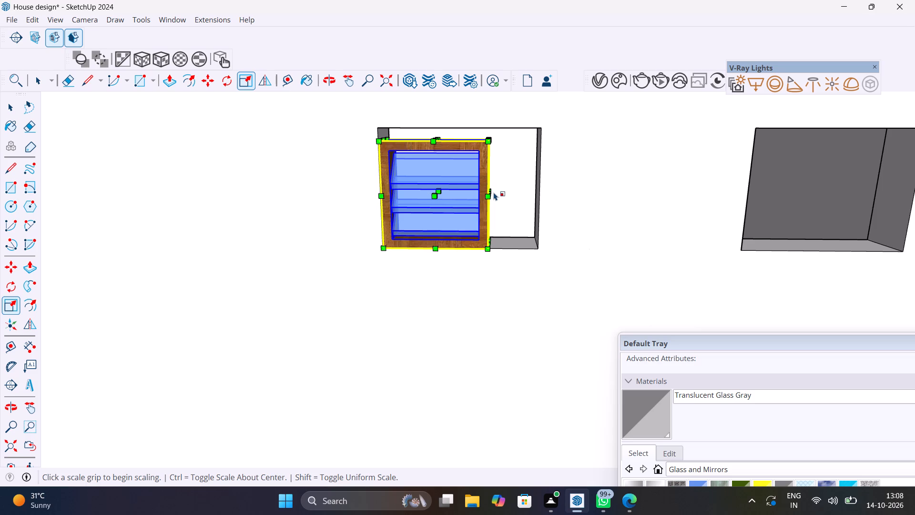
scroll(494, 192, "up", 8)
scroll(451, 206, "down", 7)
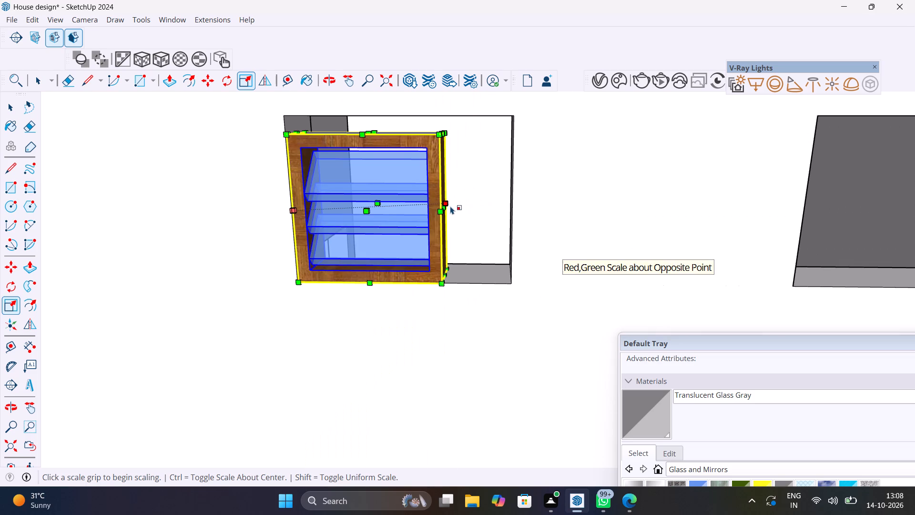
left_click(447, 211)
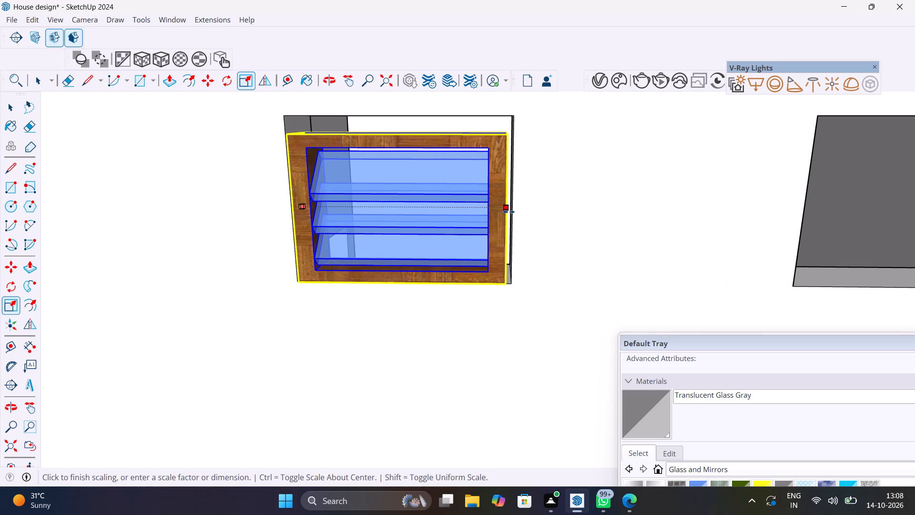
left_click(513, 212)
left_click(407, 130)
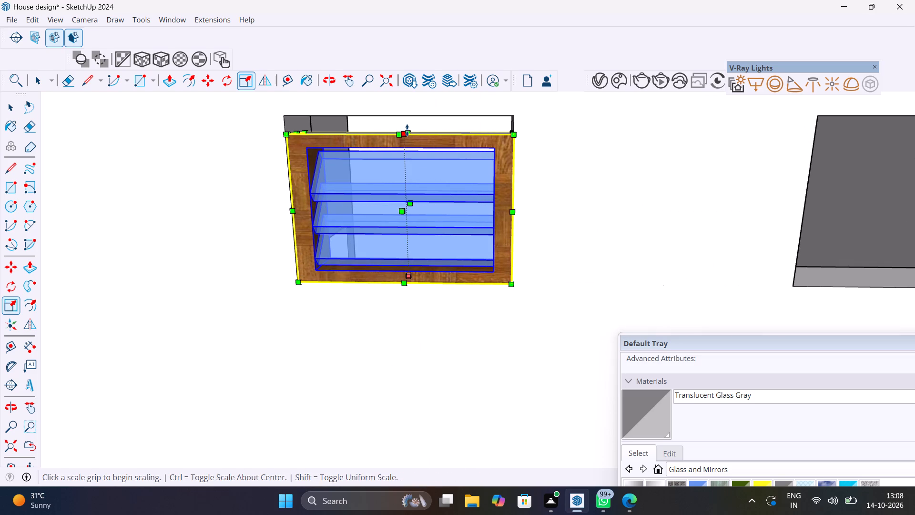
left_click(407, 115)
scroll(435, 228, "down", 8)
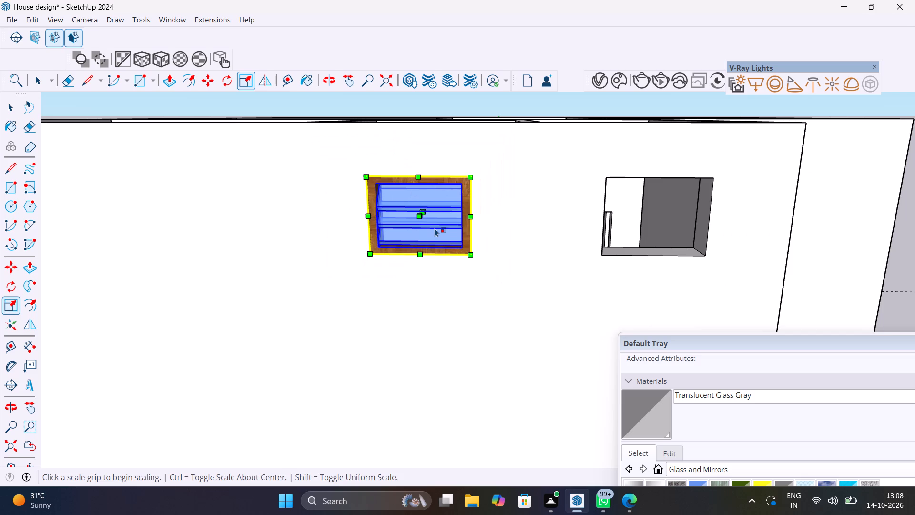
key("space")
scroll(435, 228, "down", 7)
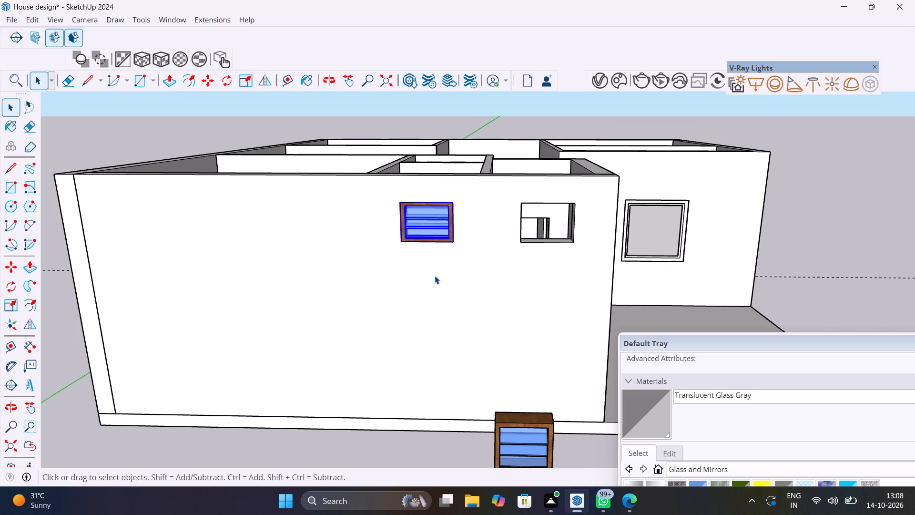
Move the fitted ventilator inward through the wall thickness so it sits recessed from the outer wall face.
middle_click_drag(448, 257, 168, 363)
scroll(447, 257, "down", 1)
scroll(373, 167, "up", 11)
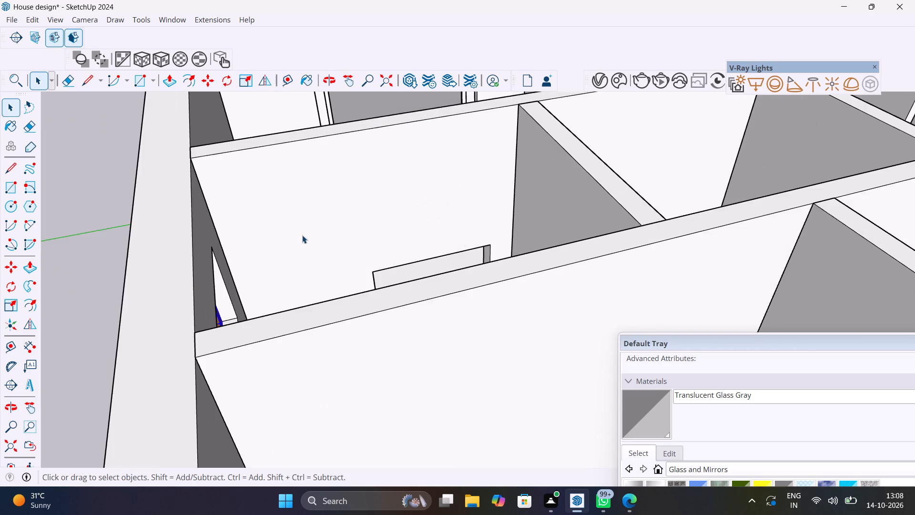
middle_click_drag(298, 236, 63, 293)
scroll(317, 165, "up", 9)
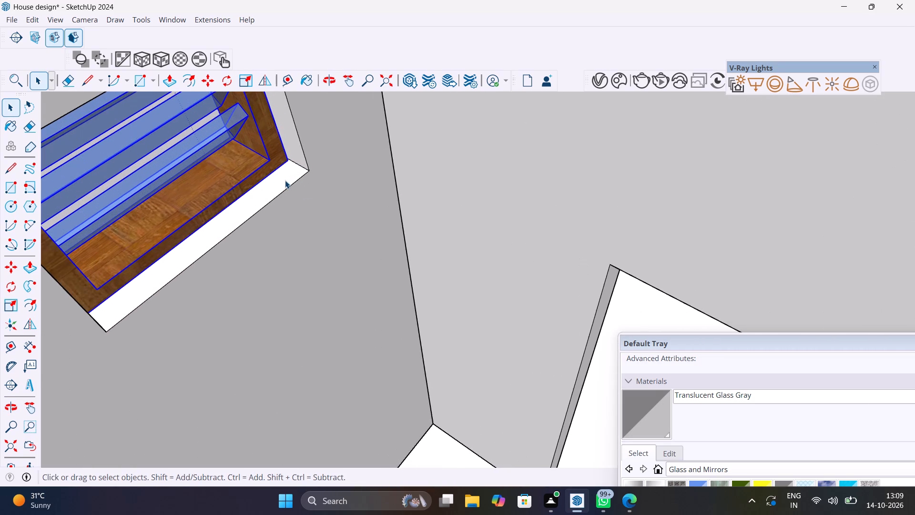
key("m")
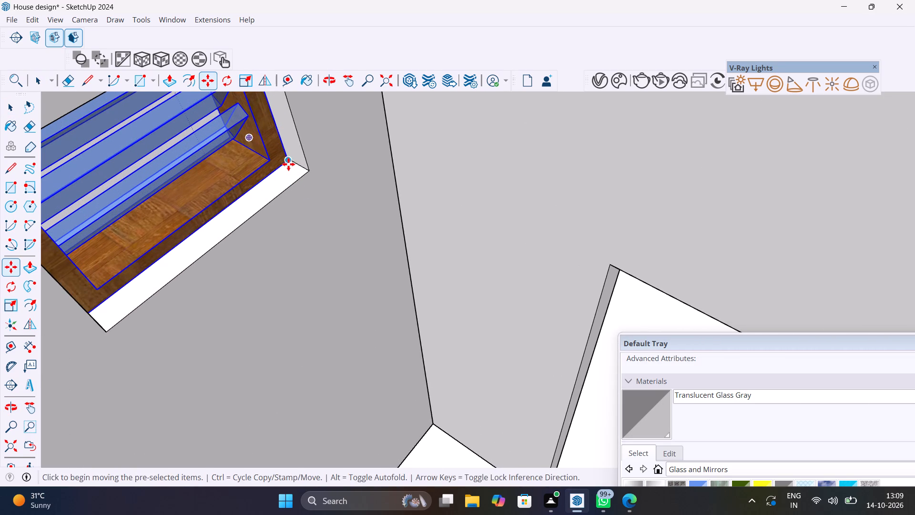
left_click(288, 164)
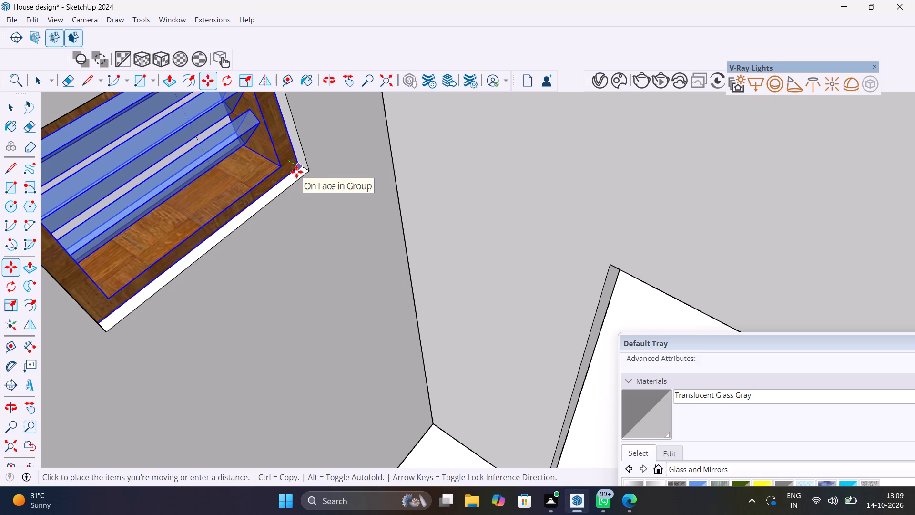
left_click(296, 172)
scroll(281, 213, "down", 13)
middle_click_drag(281, 215, 580, 162)
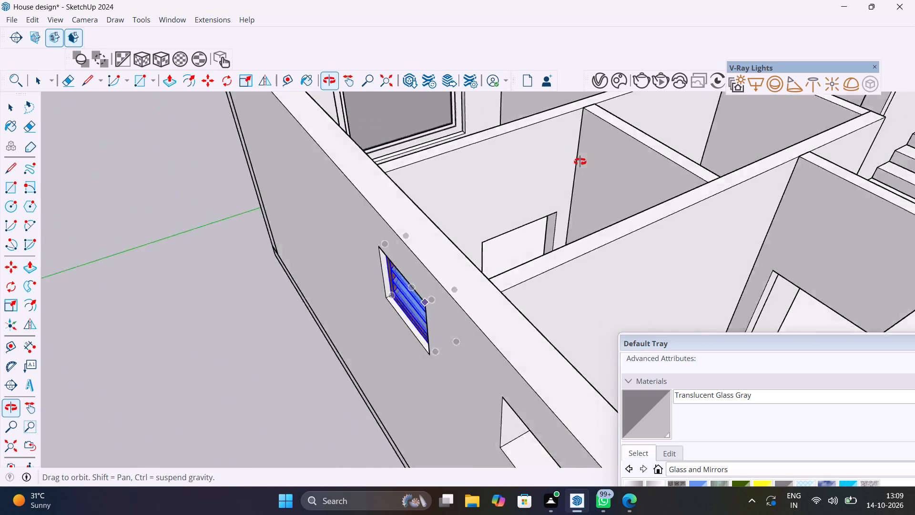
middle_click_drag(580, 162, 602, 150)
scroll(602, 150, "up", 1)
key("space")
left_click(68, 388)
scroll(160, 390, "down", 6)
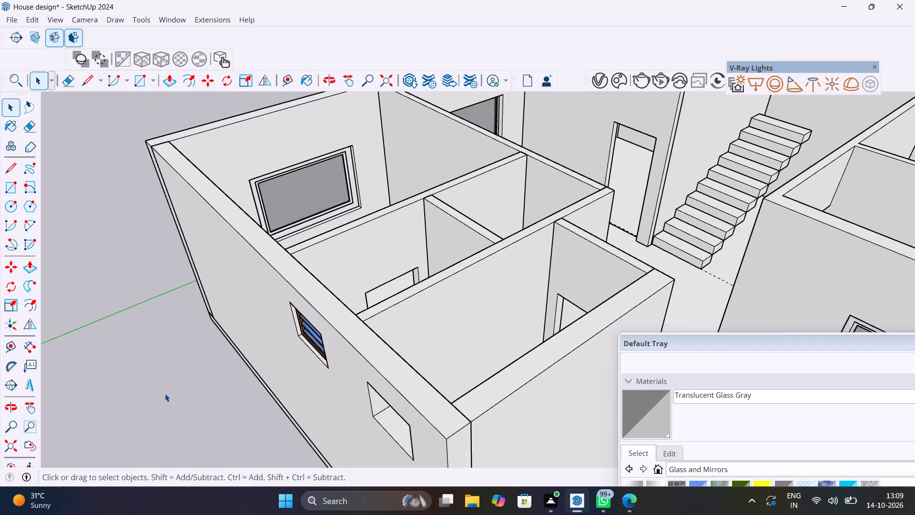
Copy the fitted ventilator from its opening's lower outer corner to the matching corner of the small opening nearer the porch.
middle_click_drag(172, 393, 220, 289)
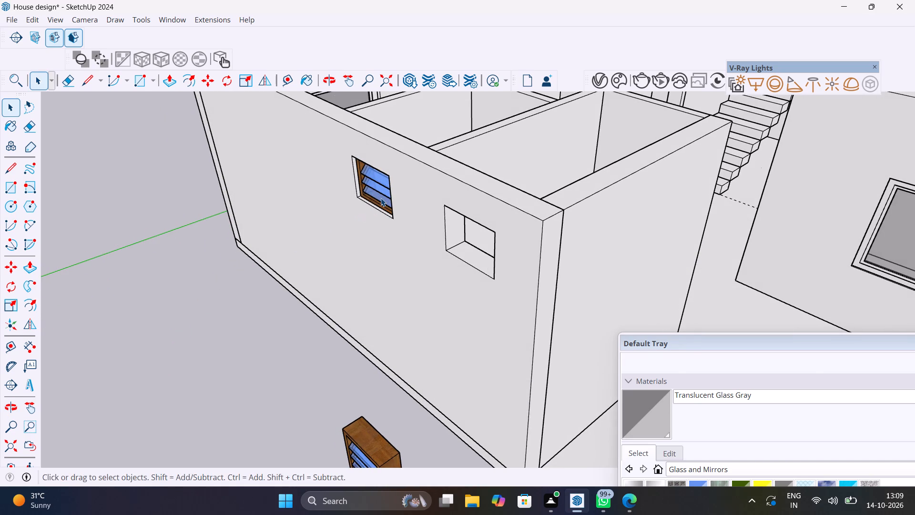
left_click(381, 198)
scroll(381, 199, "up", 1)
middle_click_drag(389, 202, 494, 210)
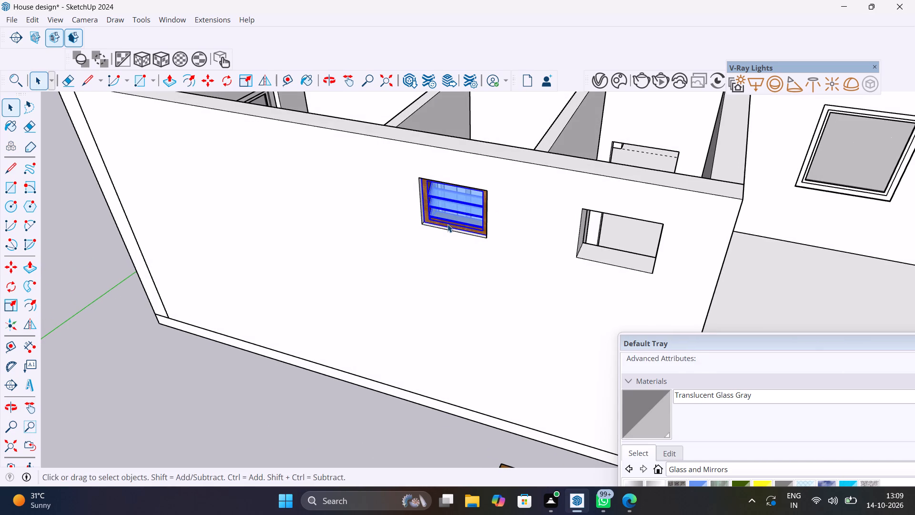
key("m")
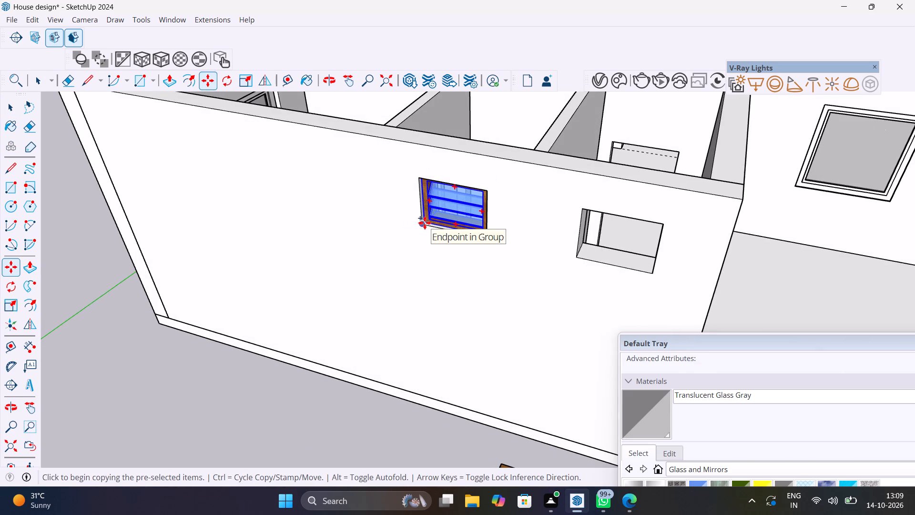
left_click(425, 223)
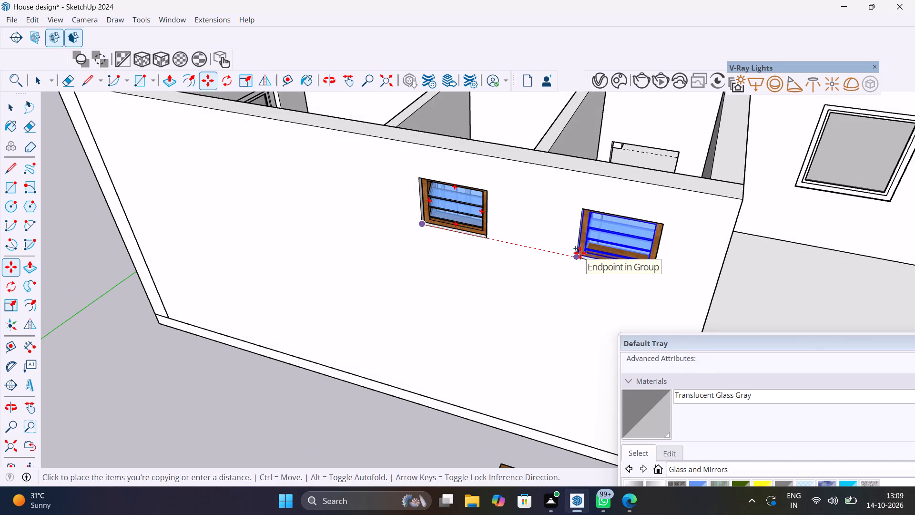
left_click(580, 253)
middle_click_drag(581, 277, 305, 326)
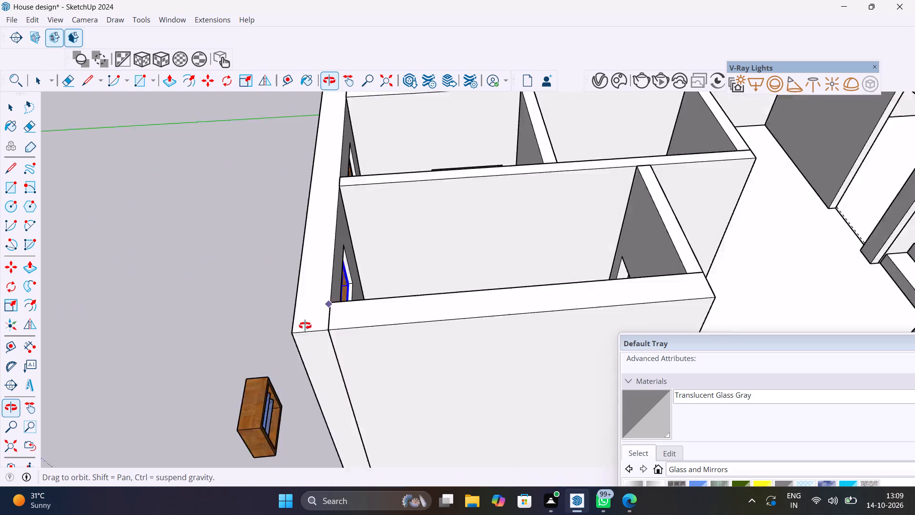
middle_click_drag(305, 326, 435, 282)
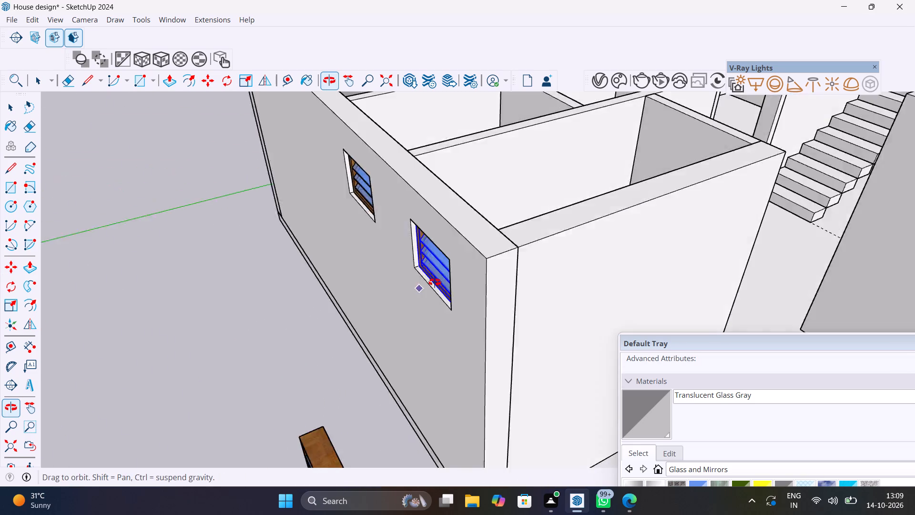
middle_click_drag(435, 282, 566, 269)
key("space")
left_click(230, 412)
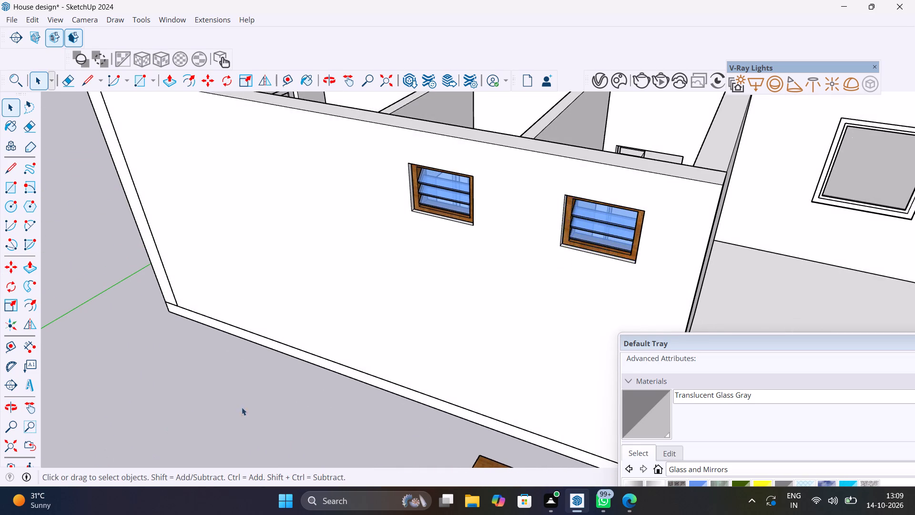
Delete the spare ventilator standing on the ground outside the wall.
scroll(255, 395, "down", 6)
middle_click_drag(297, 419, 375, 325, "shift")
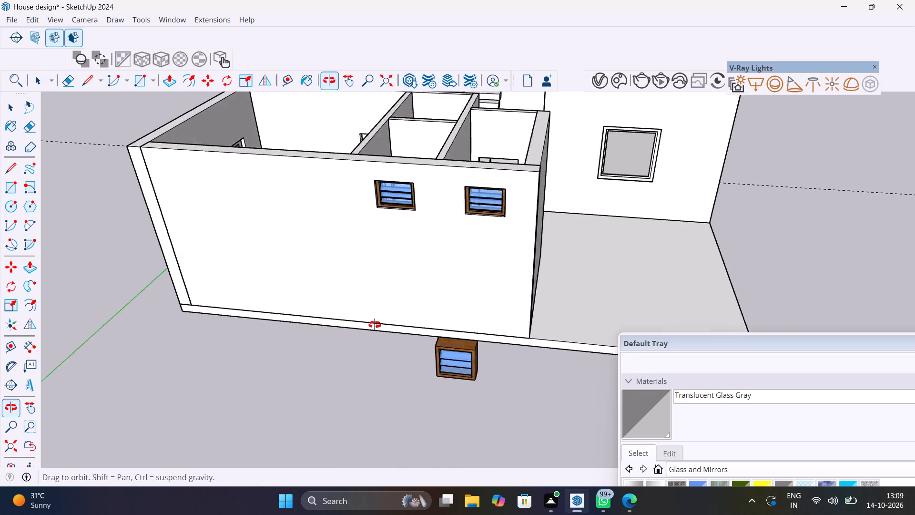
middle_click_drag(375, 325, 411, 323, "shift")
left_click(516, 344)
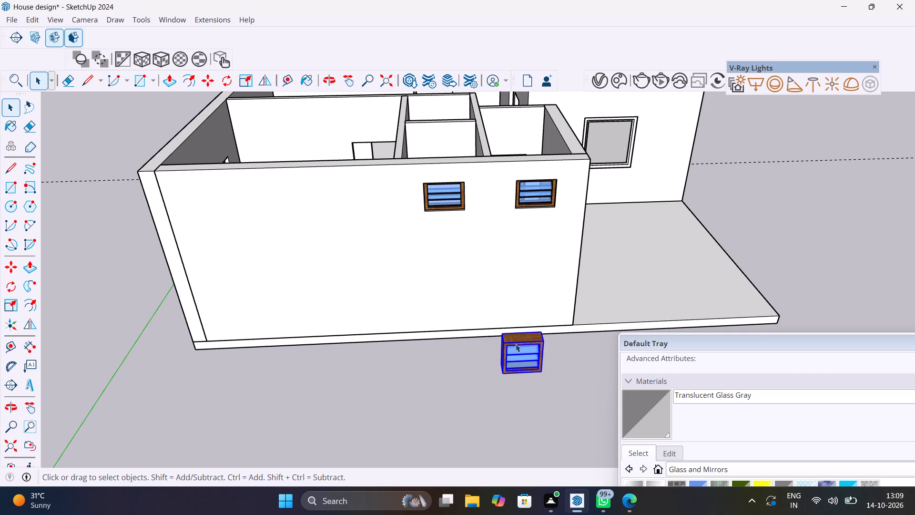
key("Delete")
Delete all construction guides from the house model.
scroll(516, 343, "down", 7)
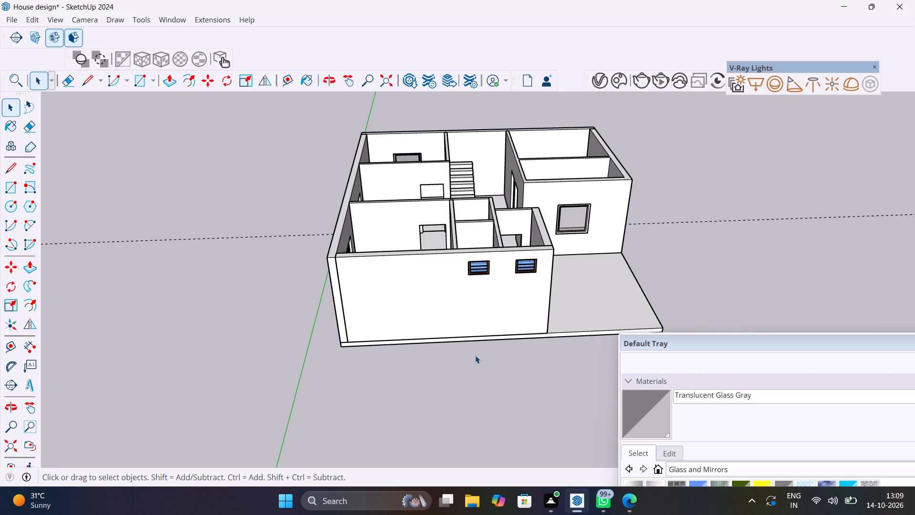
scroll(473, 355, "down", 1)
middle_click_drag(466, 353, 493, 373)
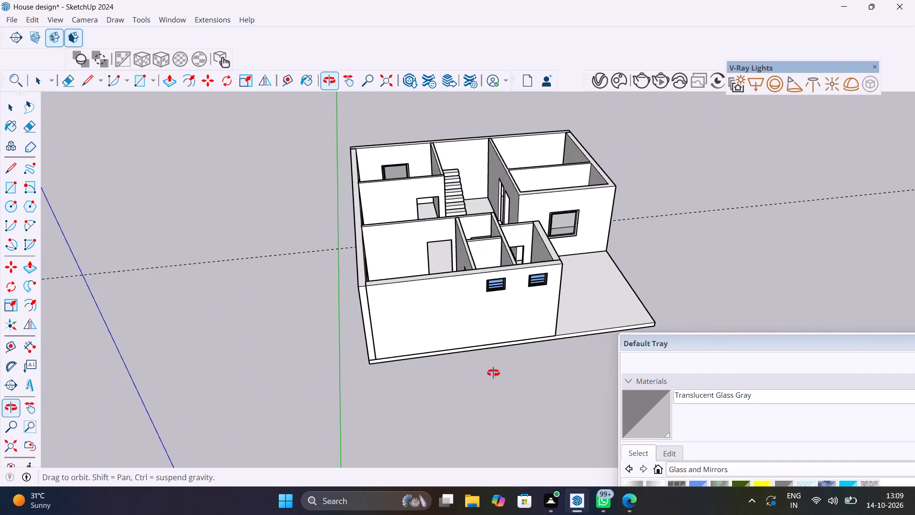
middle_click_drag(493, 373, 421, 422)
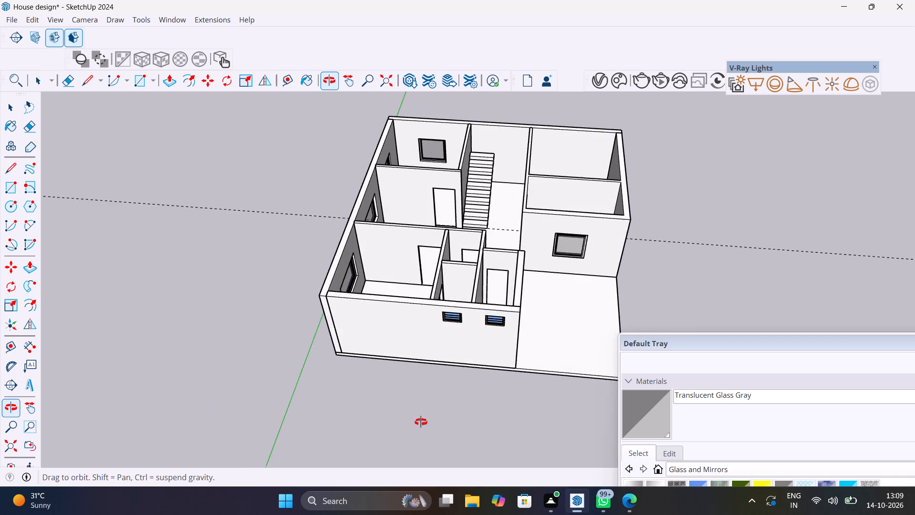
middle_click_drag(421, 422, 422, 467)
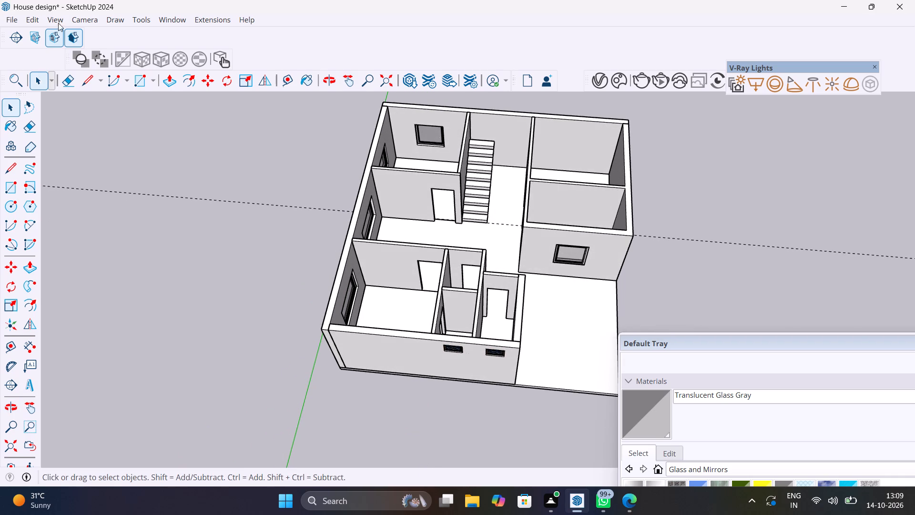
left_click(35, 18)
left_click(86, 143)
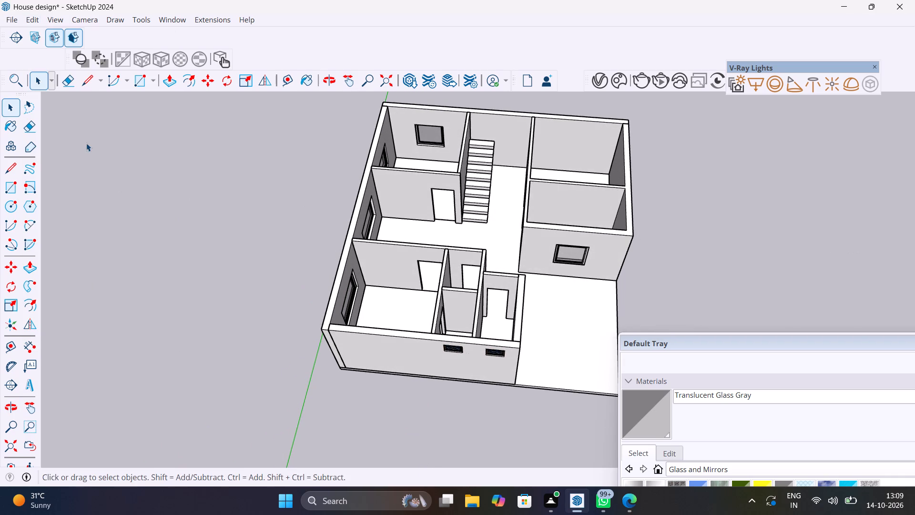
Examine the rooms from several sides, checking the doorways and wall openings.
scroll(488, 187, "up", 5)
middle_click_drag(494, 209, 274, 200)
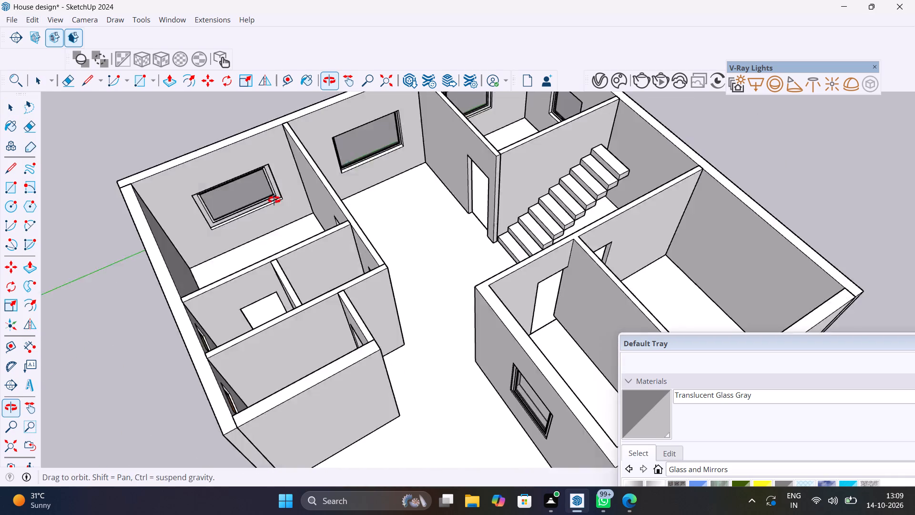
middle_click_drag(274, 200, 175, 164)
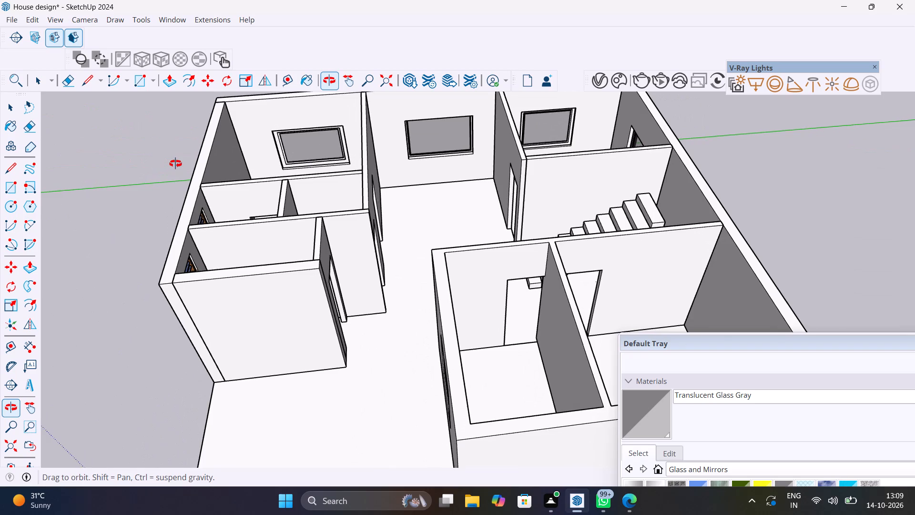
middle_click_drag(175, 164, 559, 188)
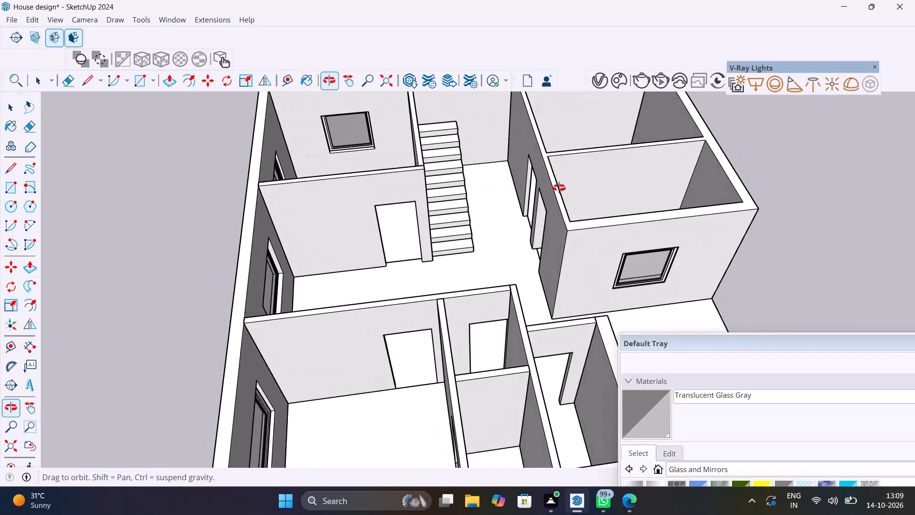
middle_click_drag(559, 188, 531, 193)
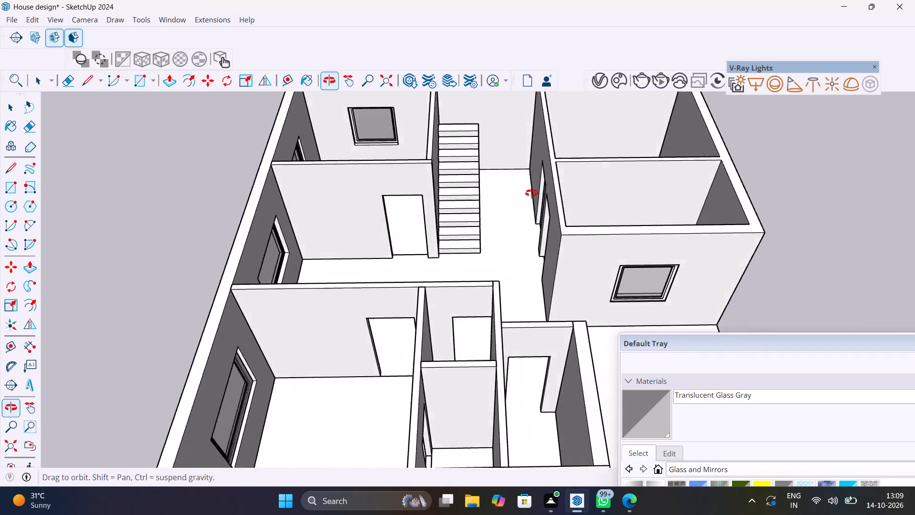
middle_click_drag(531, 193, 398, 155)
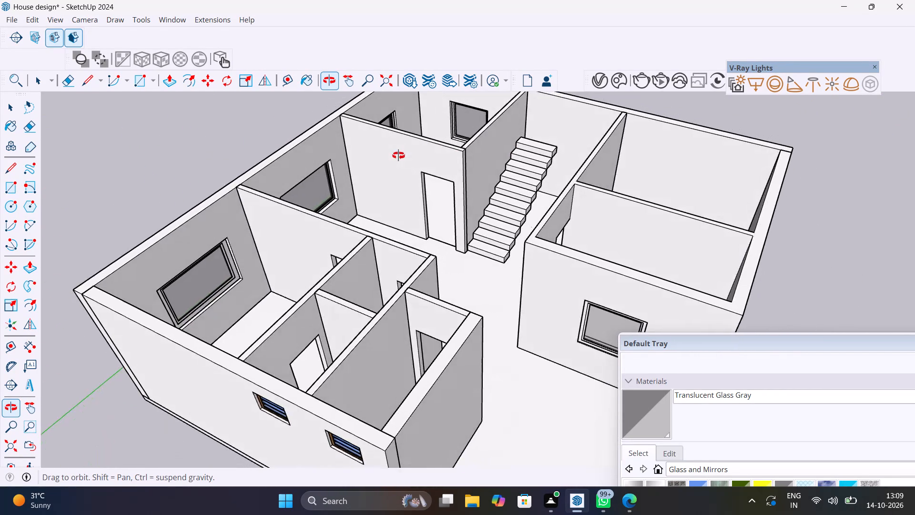
middle_click_drag(398, 155, 439, 157)
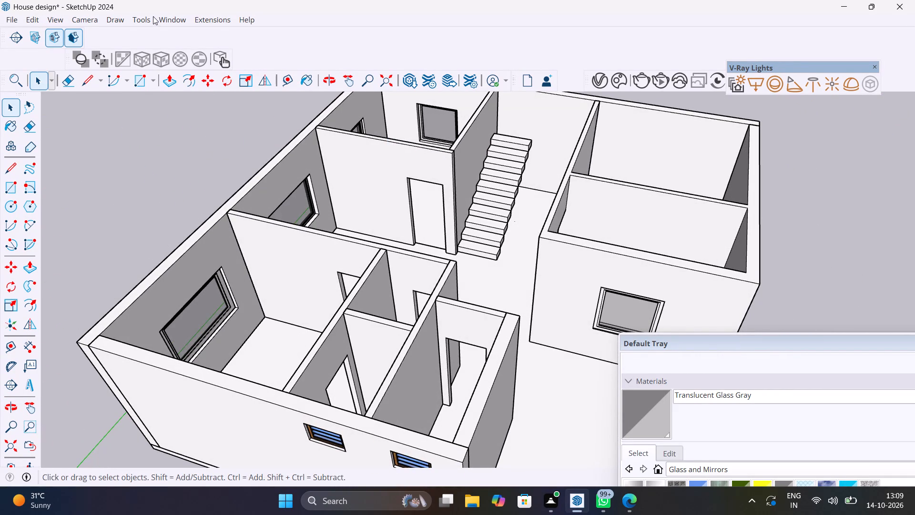
Open 3D Warehouse and replace the previous search with a model search for "door".
left_click(181, 23)
left_click(213, 112)
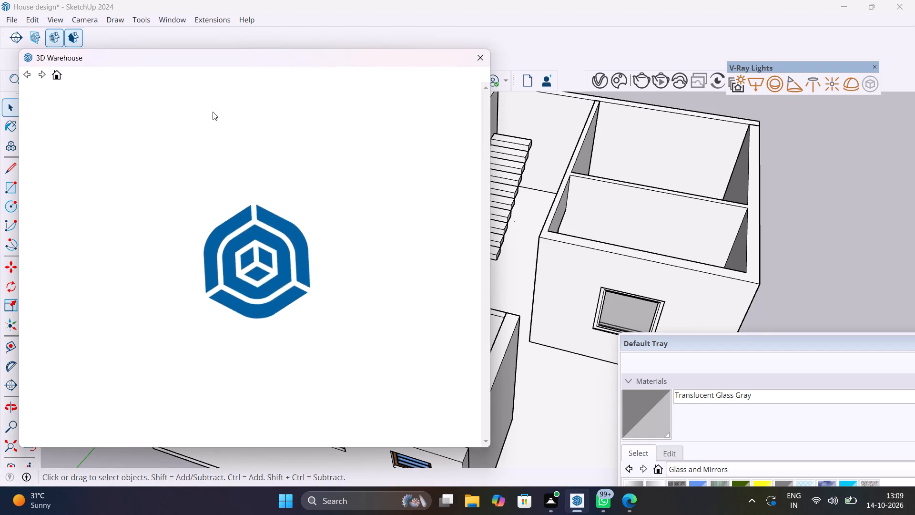
left_click(232, 107)
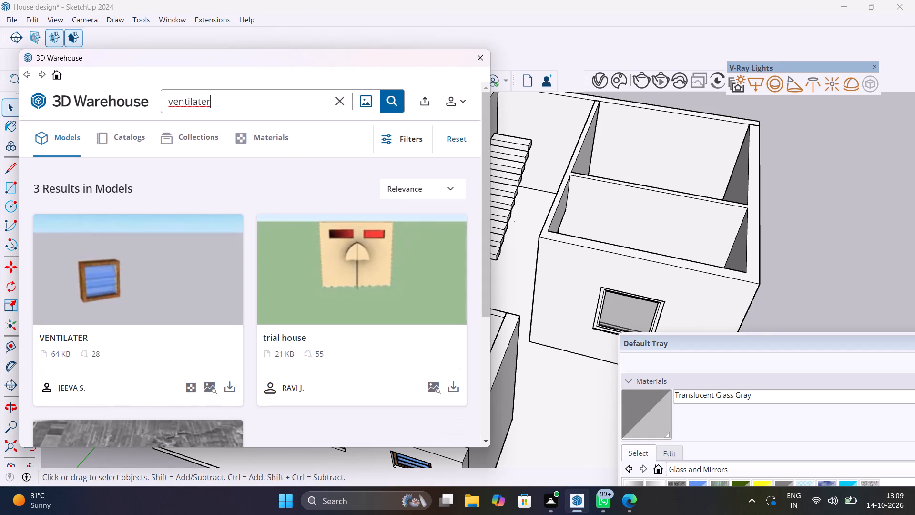
key("BackSpace")
key("BackSpace")
key("BackSpace")
key("BackSpace")
key("BackSpace")
key("BackSpace")
key("BackSpace")
key("BackSpace")
key("BackSpace")
key("BackSpace")
key("BackSpace")
key("BackSpace")
key("BackSpace")
key("BackSpace")
key("BackSpace")
key("BackSpace")
key("BackSpace")
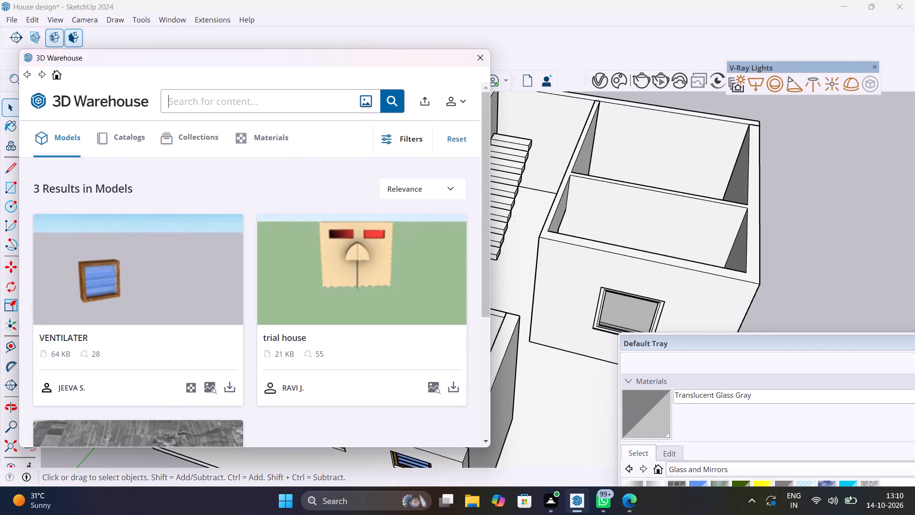
type("door")
key("Return")
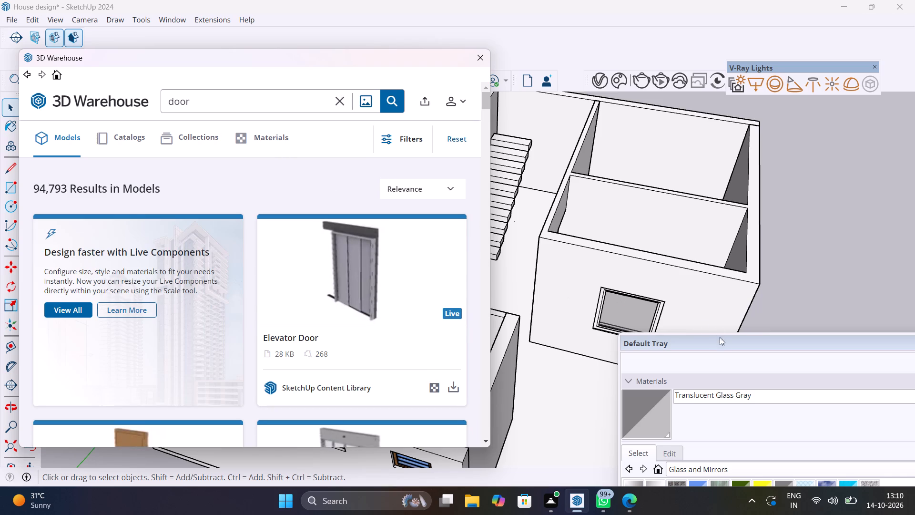
Close the Default Tray so it no longer covers the model and the search results.
left_click_drag(722, 342, 546, 298)
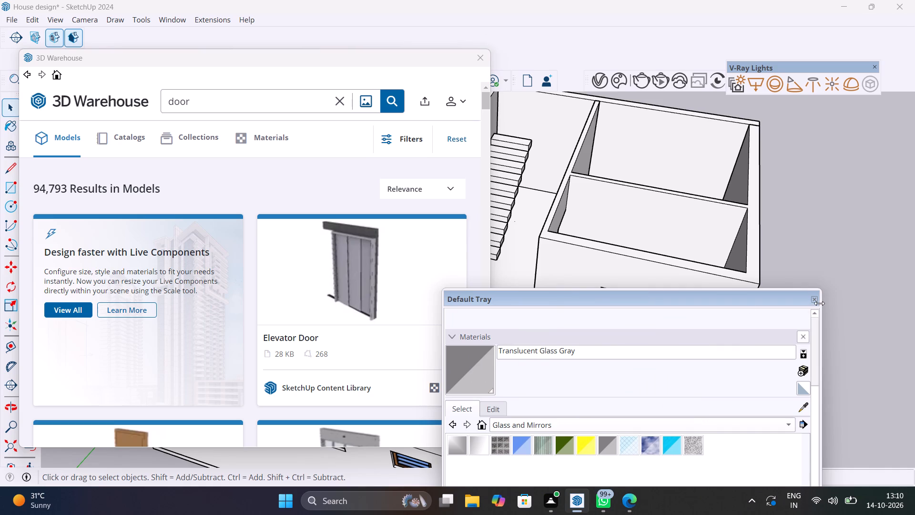
left_click(819, 302)
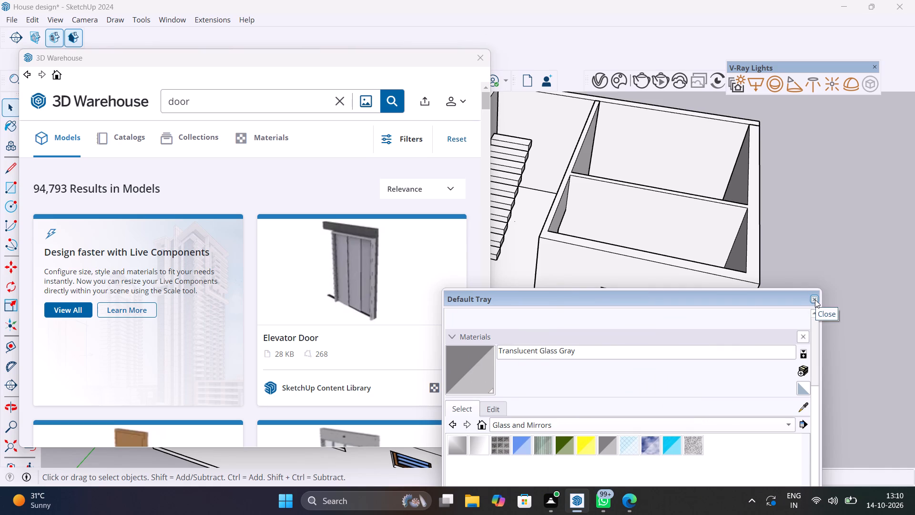
left_click(815, 299)
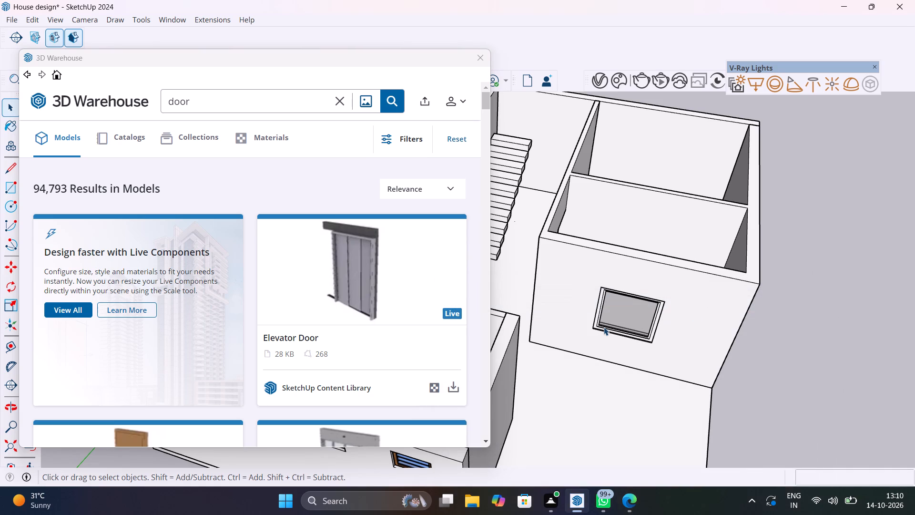
Load the "door 6 minimalis" model from the search results and place it in the empty doorway beside the staircase.
scroll(350, 279, "down", 4)
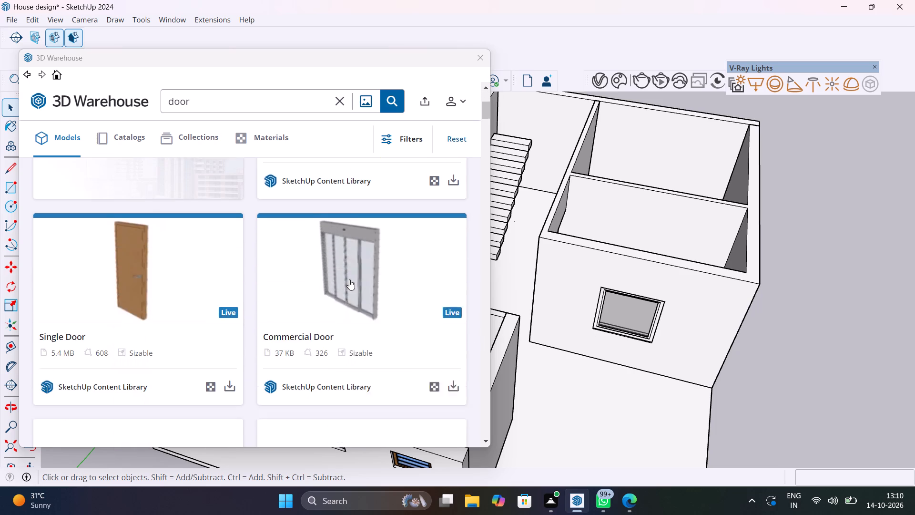
scroll(349, 279, "down", 4)
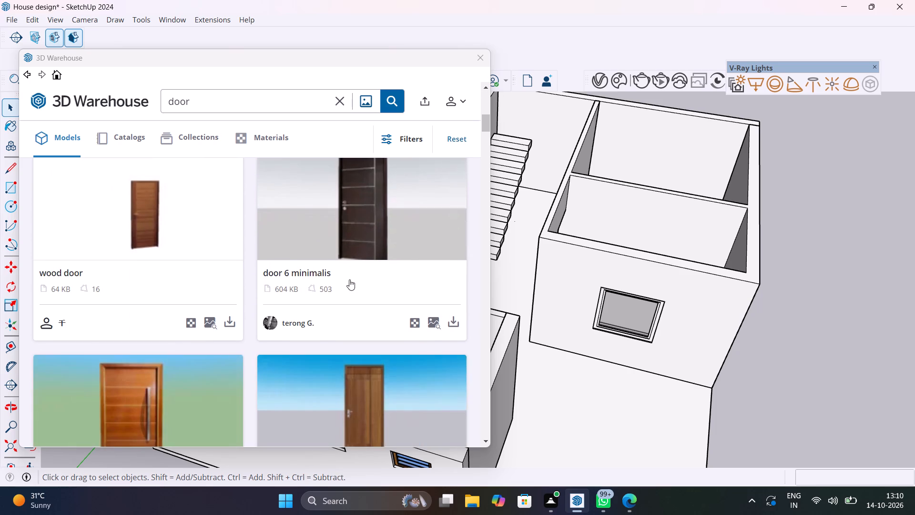
left_click(454, 320)
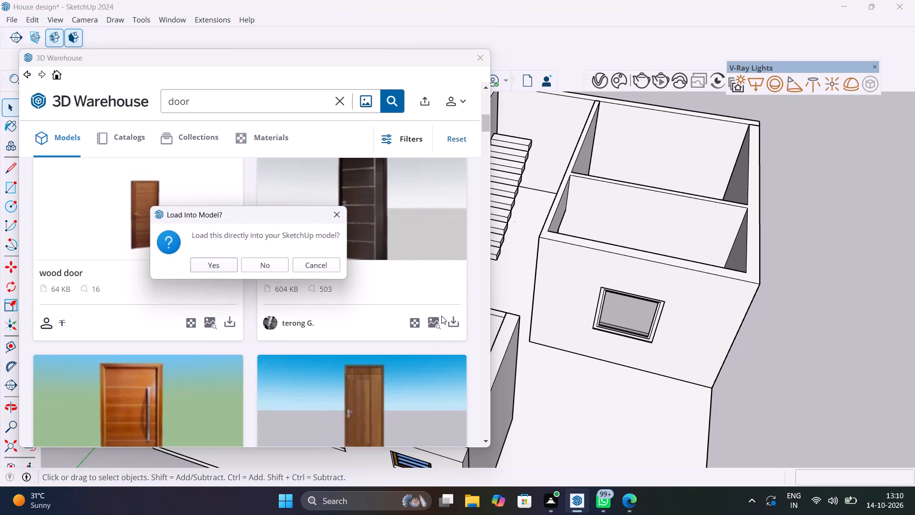
left_click(226, 266)
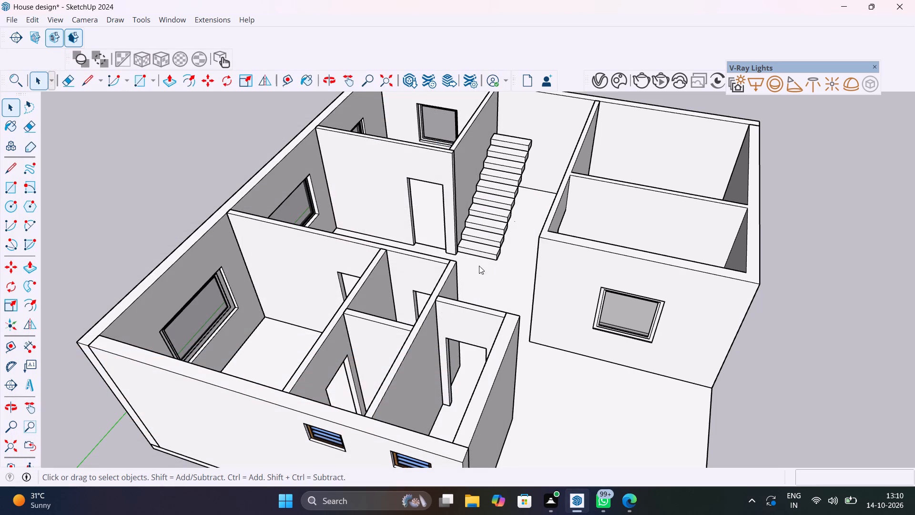
scroll(423, 237, "up", 10)
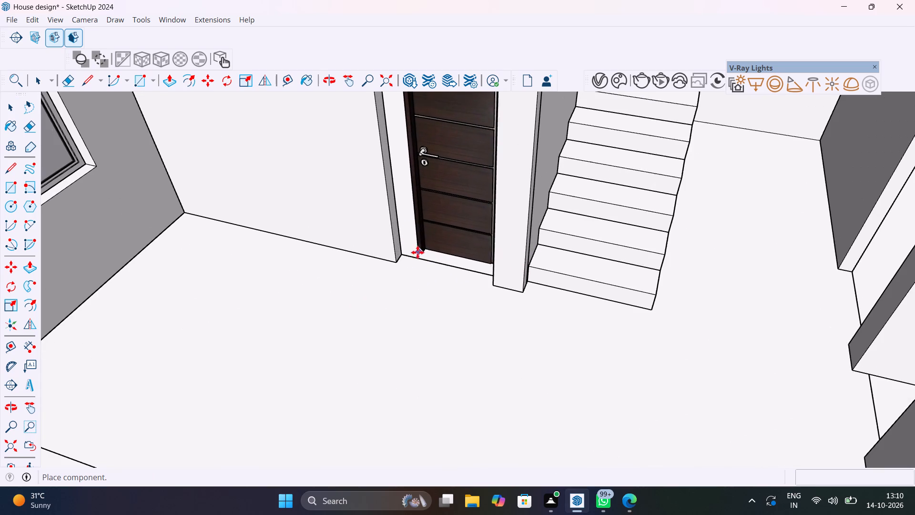
scroll(406, 263, "up", 11)
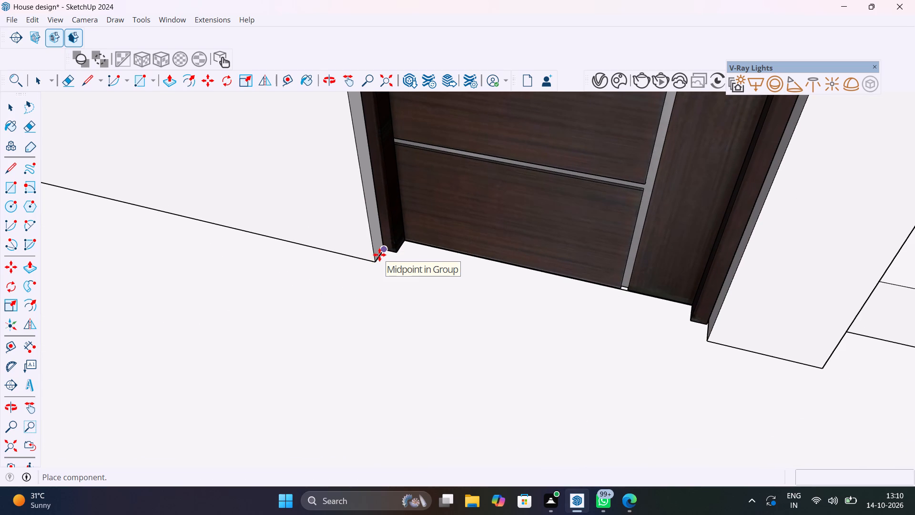
left_click(379, 255)
Scale the placed door vertically so its frame meets the top edge of the doorway.
scroll(475, 275, "down", 16)
middle_click_drag(506, 263, 540, 216)
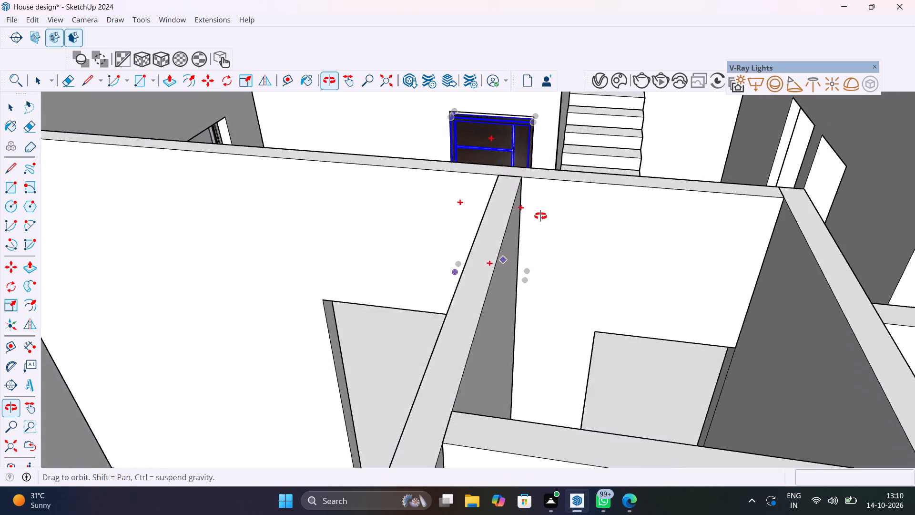
middle_click_drag(540, 216, 569, 235)
scroll(518, 135, "up", 7)
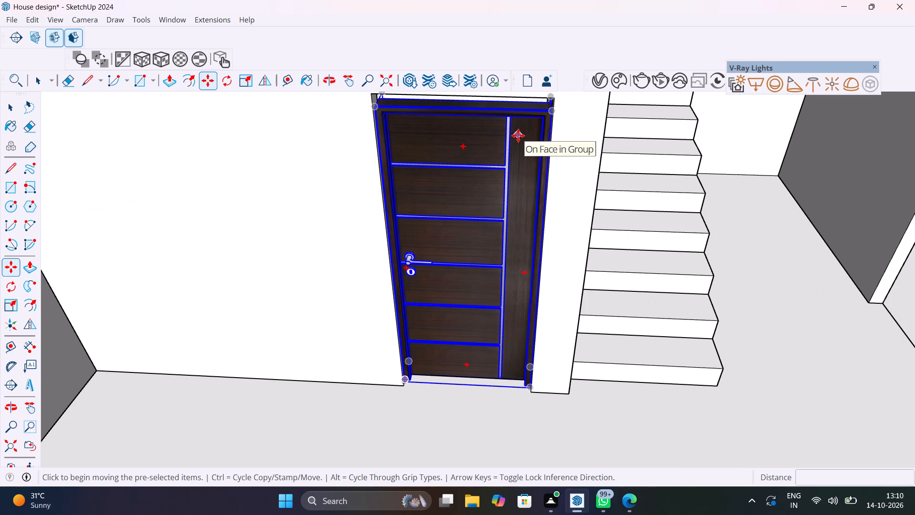
key("s")
middle_click_drag(468, 118, 473, 185, "shift")
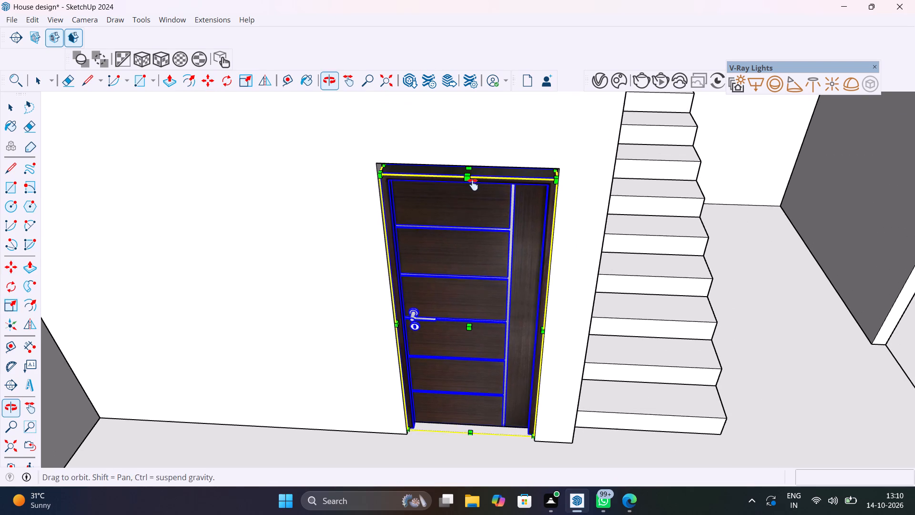
middle_click_drag(473, 185, 473, 185, "shift")
scroll(472, 177, "up", 5)
middle_click_drag(475, 183, 491, 137)
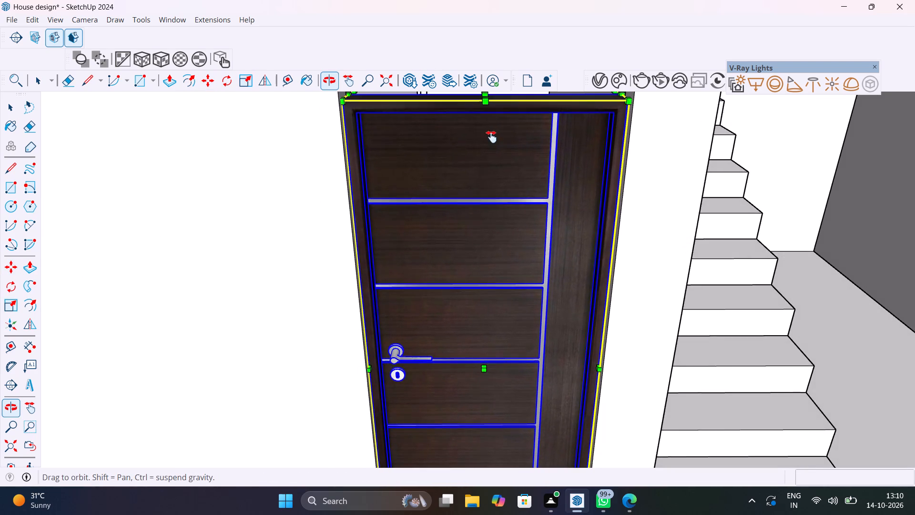
middle_click_drag(491, 137, 485, 245)
left_click(481, 203)
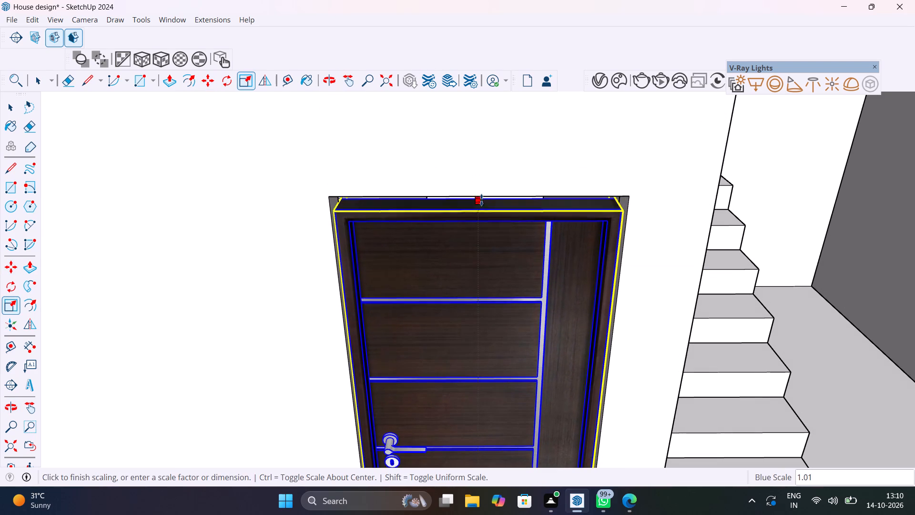
left_click(481, 196)
Scale the door's width so its frame meets the doorway's staircase-side edge.
middle_click_drag(560, 299, 413, 197, "shift")
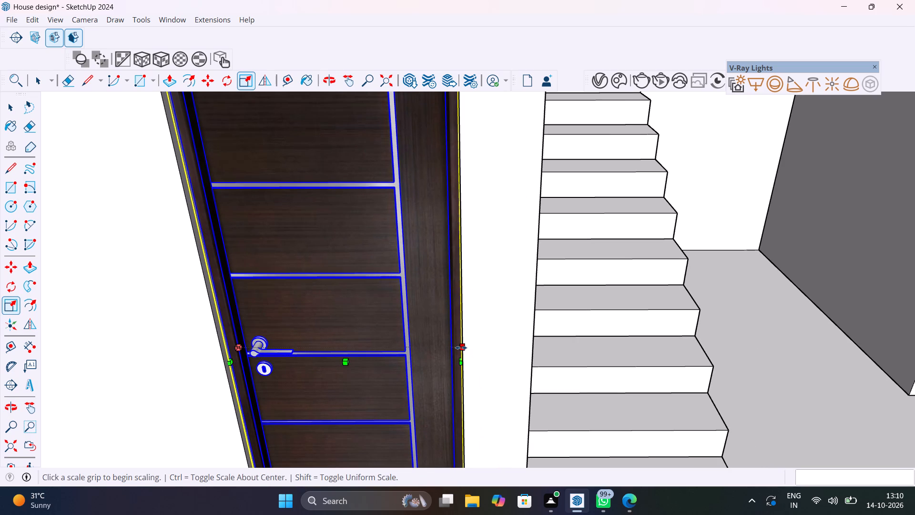
left_click(461, 348)
left_click(464, 347)
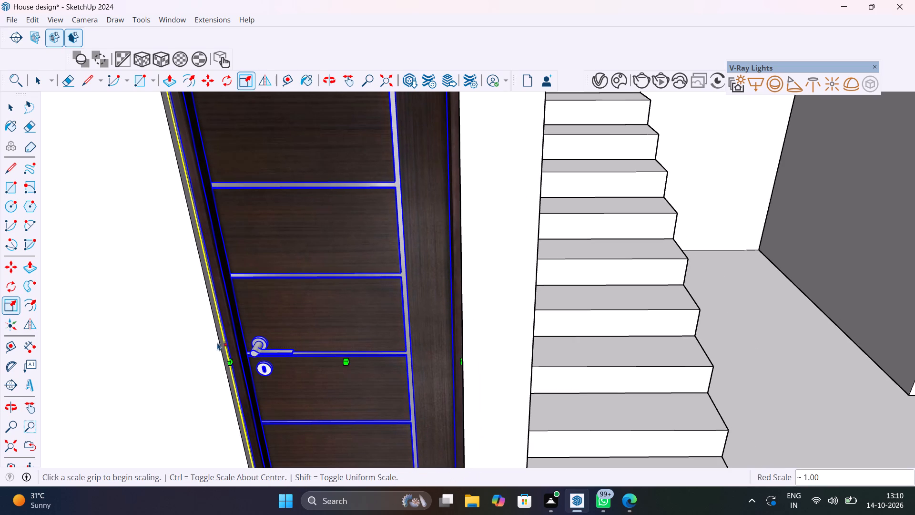
left_click(233, 361)
key("Escape")
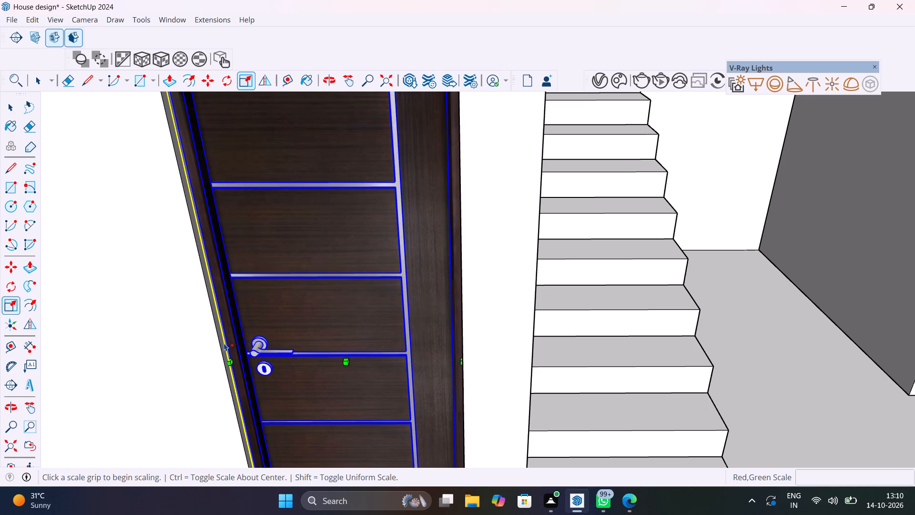
key("space")
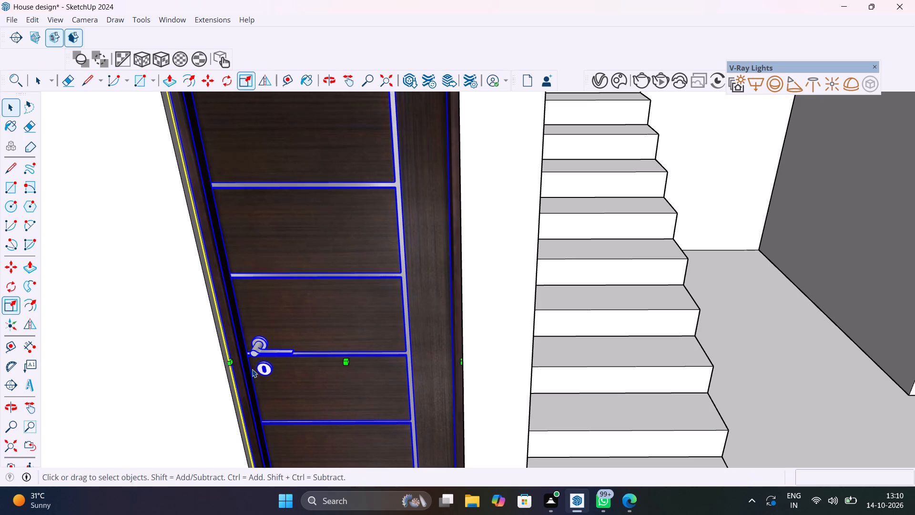
Copy the fitted door about 7' 6" from its doorway onto the open hall floor, towards the facing row of doorways.
scroll(253, 366, "down", 16)
middle_click_drag(264, 369, 423, 269, "shift")
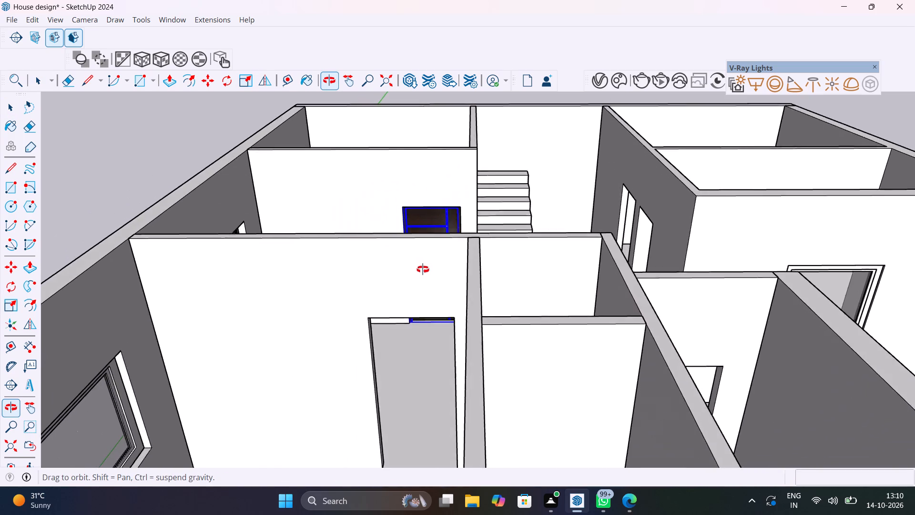
middle_click_drag(423, 269, 0, 264, "shift")
middle_click_drag(532, 221, 296, 260)
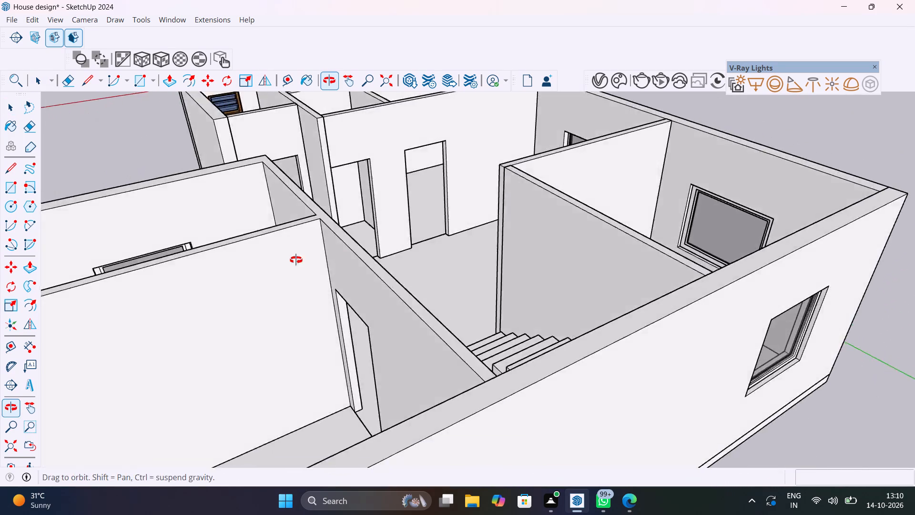
middle_click_drag(296, 260, 453, 376)
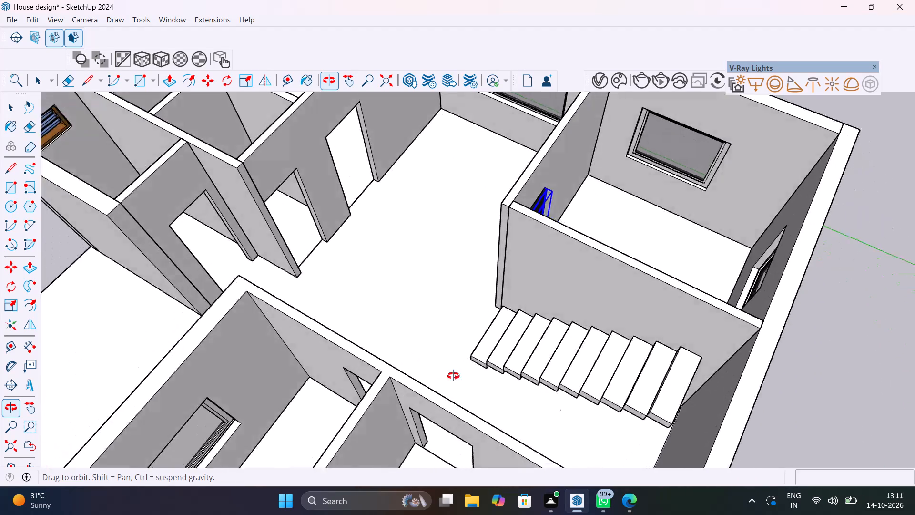
middle_click_drag(453, 376, 751, 328)
scroll(465, 279, "up", 6)
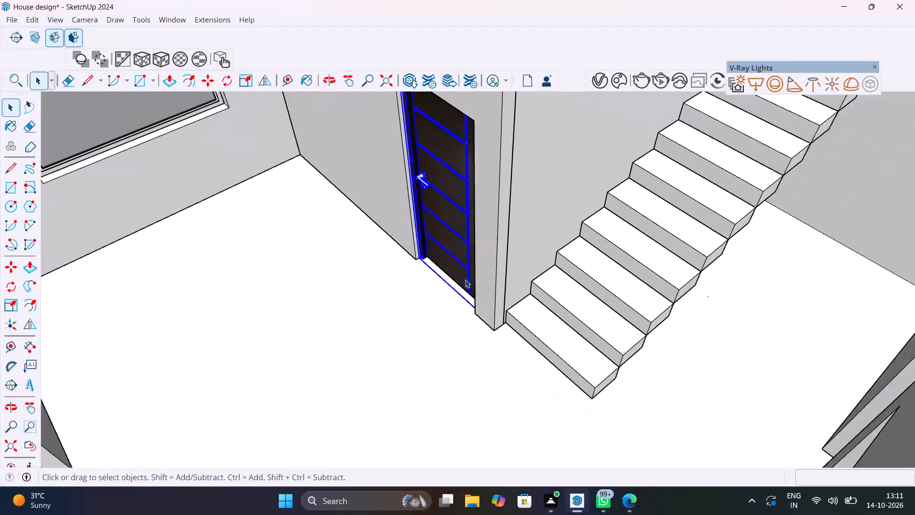
scroll(465, 279, "up", 2)
key("m")
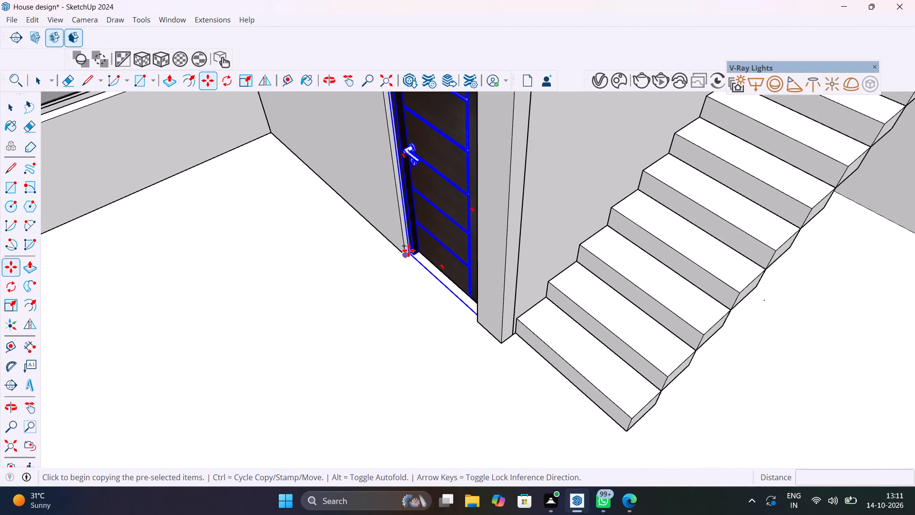
left_click(408, 250)
middle_click_drag(298, 351, 120, 364)
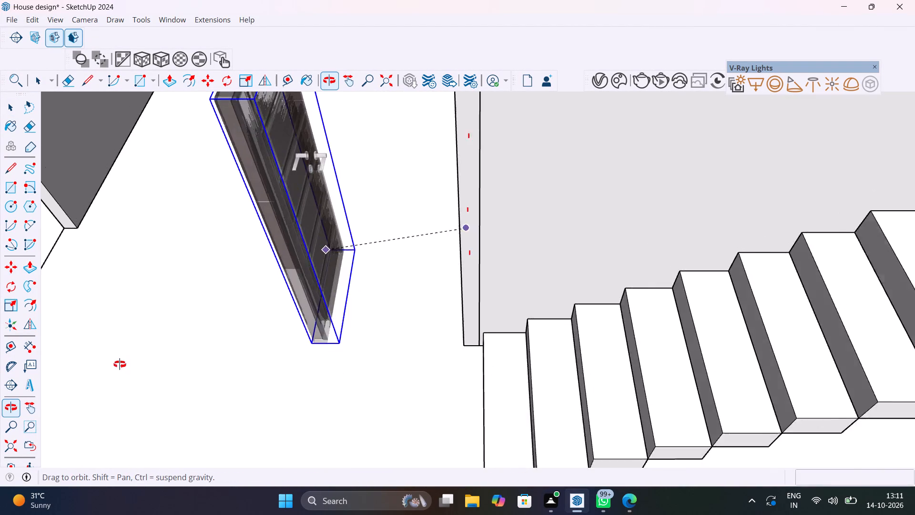
middle_click_drag(120, 364, 60, 363)
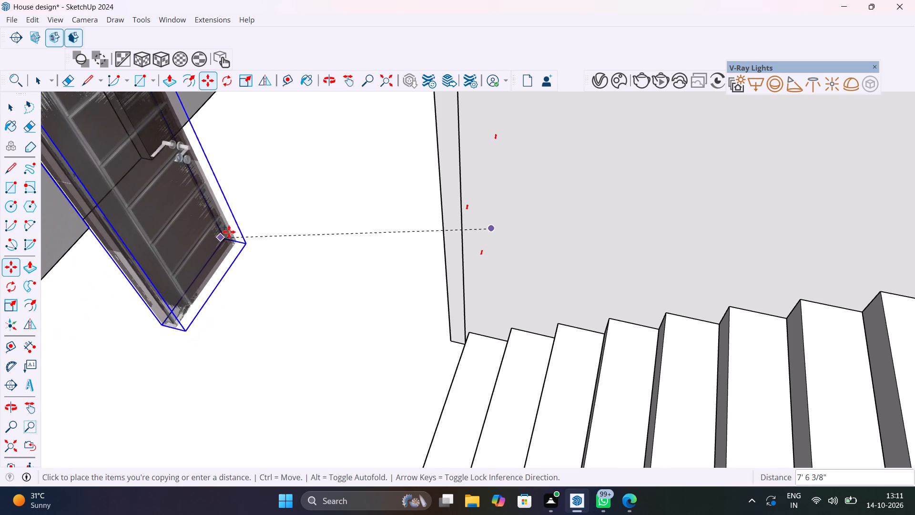
left_click(236, 227)
scroll(240, 228, "down", 7)
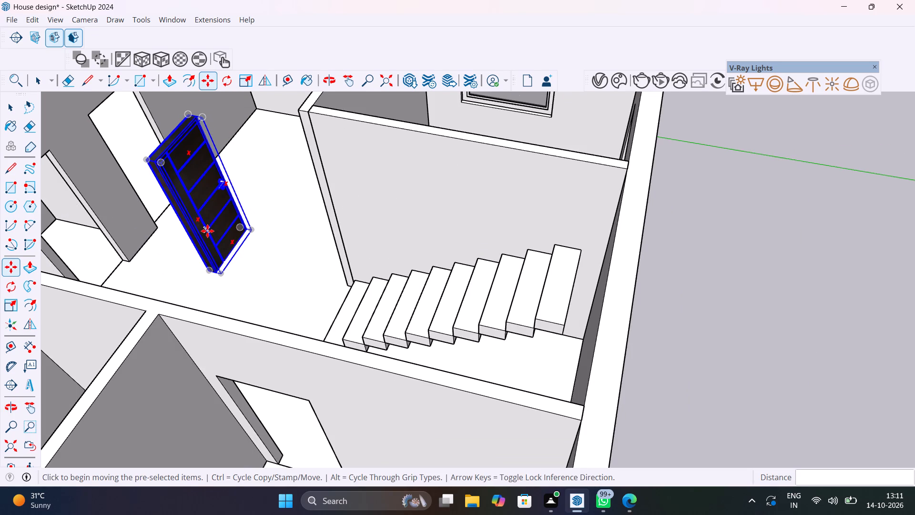
key("space")
scroll(207, 230, "down", 7)
left_click(503, 224)
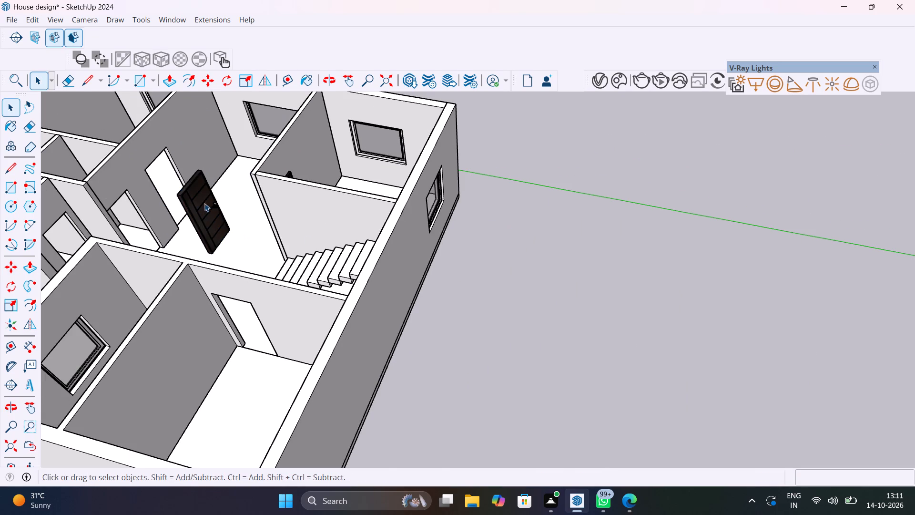
Rotate the door copy on the hall floor 90° horizontally about its bottom corner.
scroll(207, 202, "up", 11)
middle_click_drag(247, 222, 137, 341)
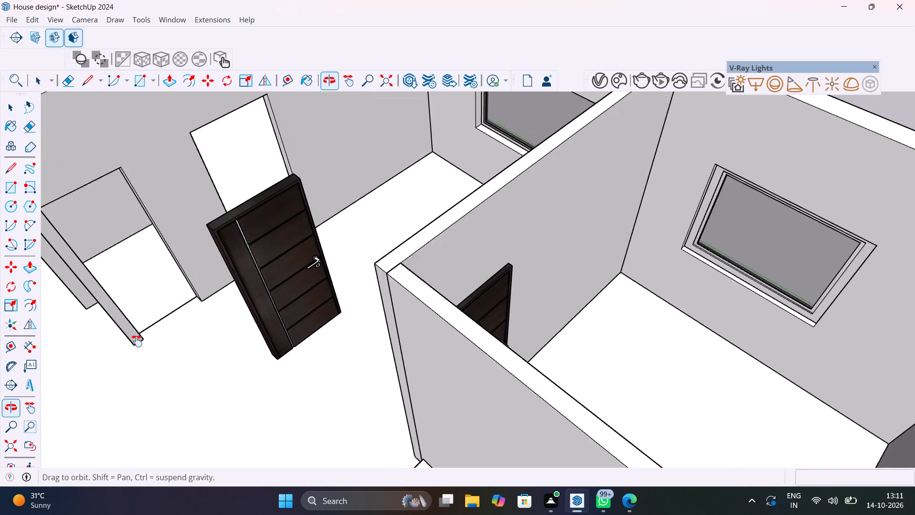
middle_click_drag(137, 341, 67, 323)
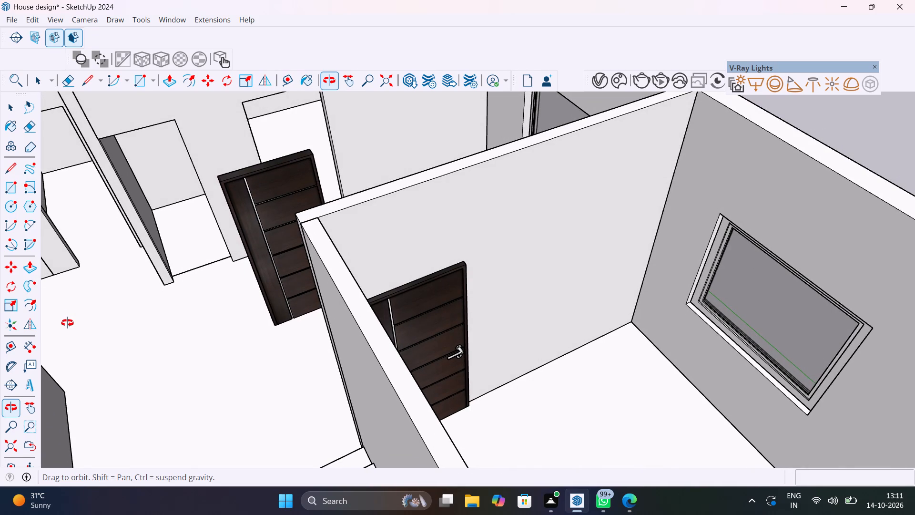
middle_click_drag(67, 323, 120, 327)
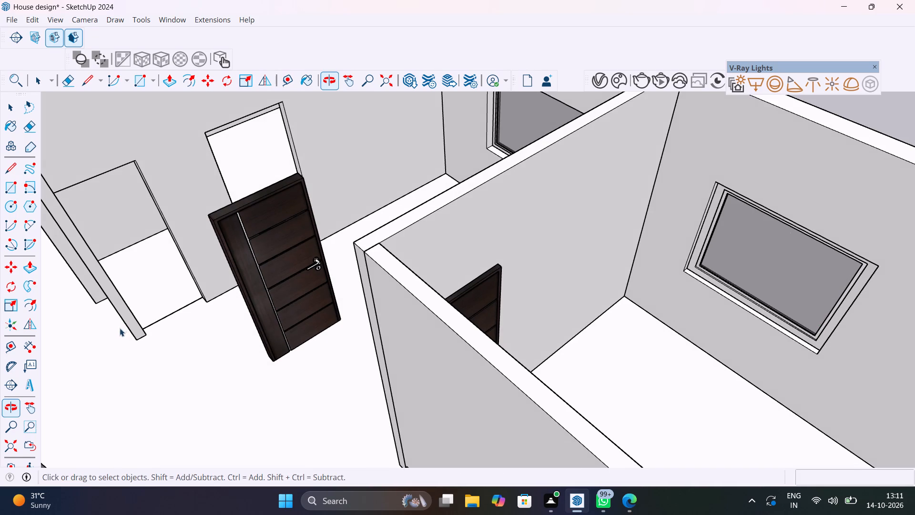
middle_click_drag(204, 332, 504, 293)
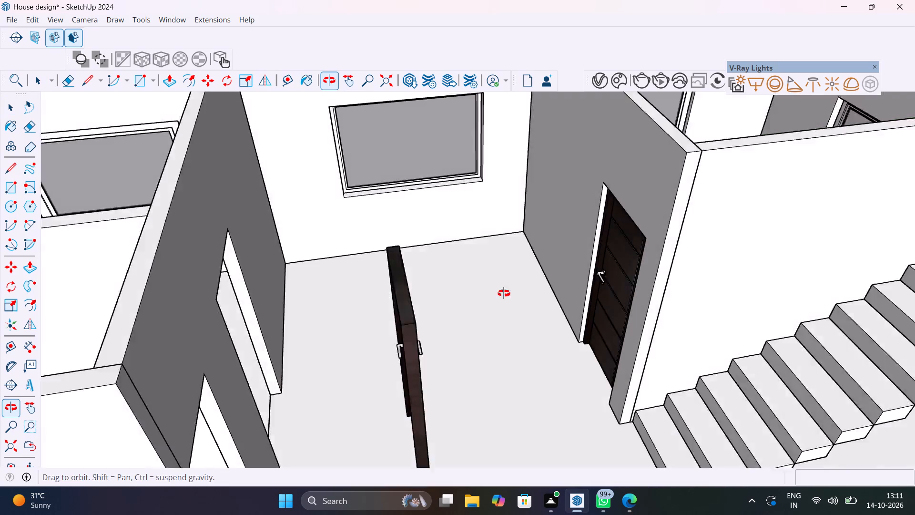
middle_click_drag(504, 293, 537, 304)
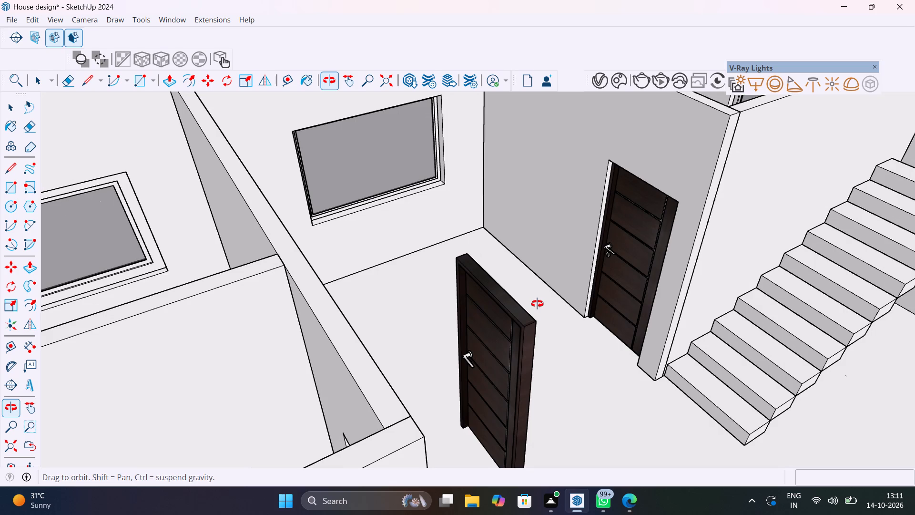
middle_click_drag(537, 304, 557, 295)
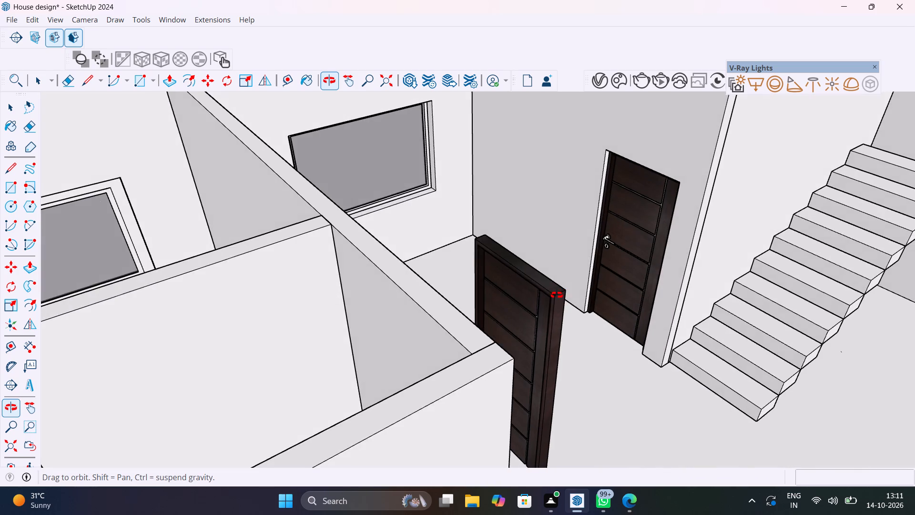
middle_click_drag(557, 295, 453, 324)
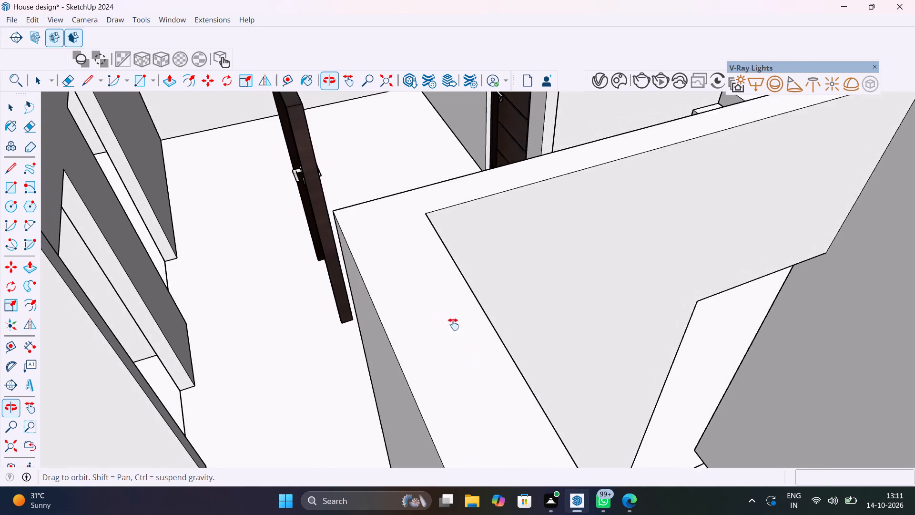
middle_click_drag(453, 324, 491, 412)
middle_click_drag(262, 200, 349, 280, "shift")
left_click(459, 374)
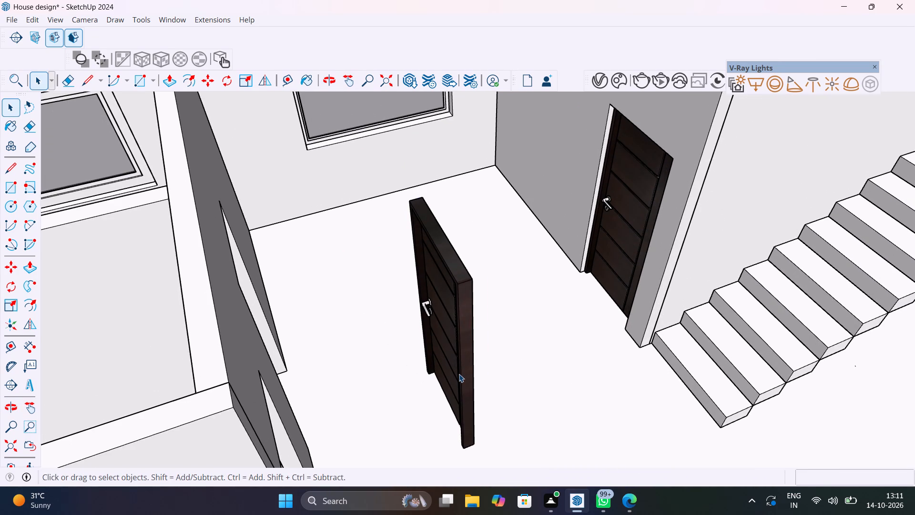
key("q")
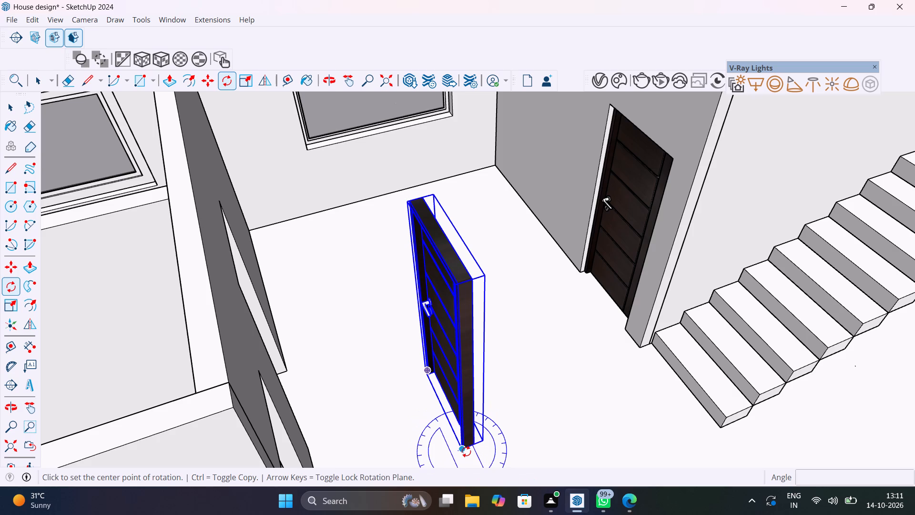
left_click(466, 452)
left_click(481, 447)
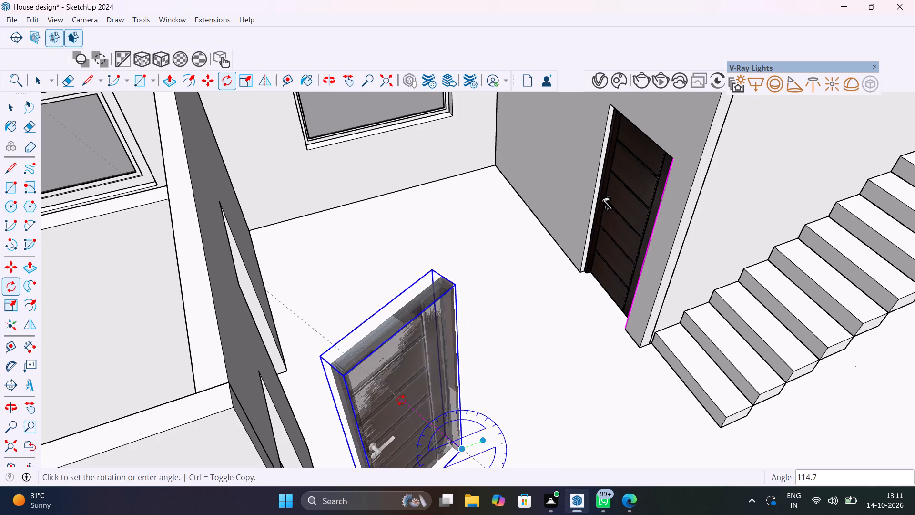
type("90")
key("Return")
scroll(407, 383, "down", 1, "shift")
Rotate the door copy another 90° horizontally near its bottom corner, aligning it parallel to the wall with the empty doorways.
middle_click_drag(398, 382, 317, 310, "shift")
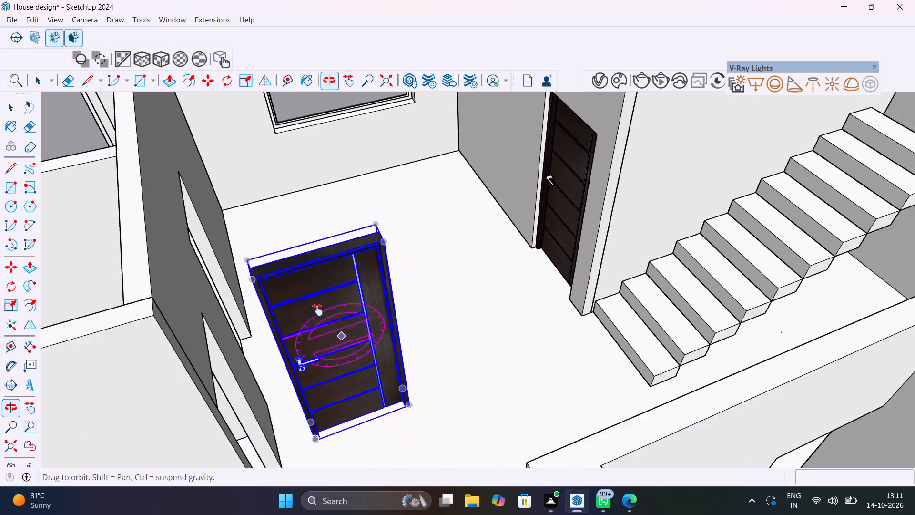
middle_click_drag(317, 310, 254, 234, "shift")
scroll(254, 235, "up", 1)
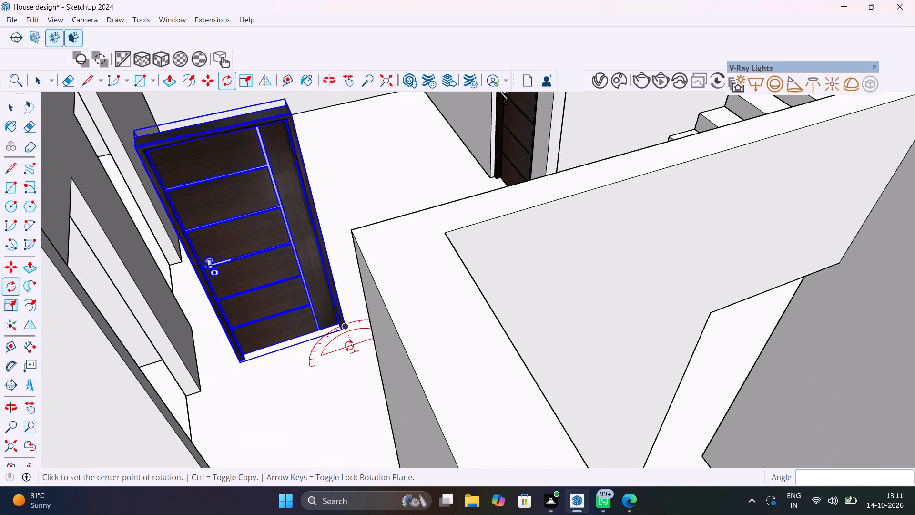
scroll(341, 311, "up", 3)
middle_click_drag(349, 313, 210, 354)
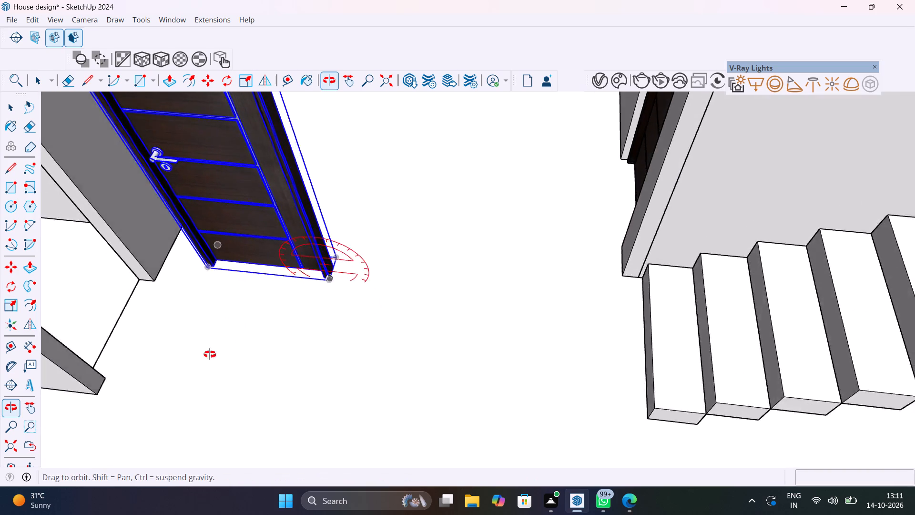
middle_click_drag(210, 354, 65, 317)
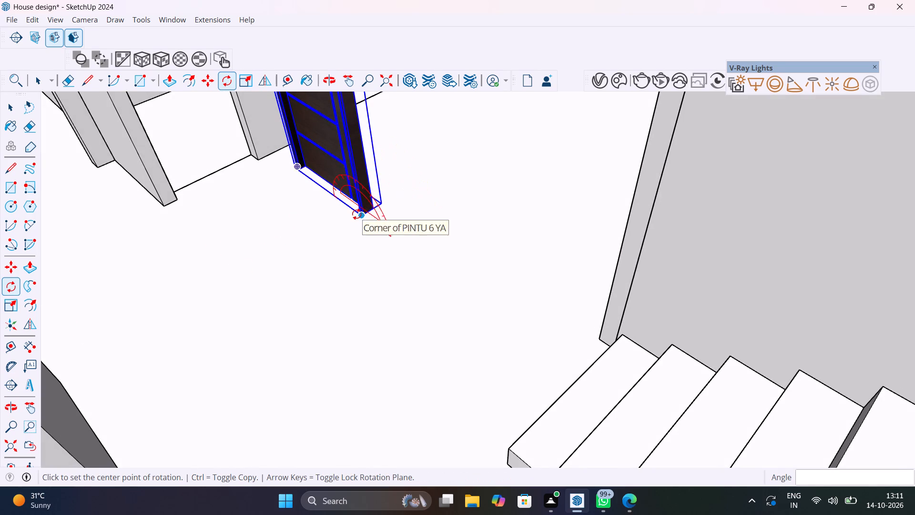
key("space")
key("q")
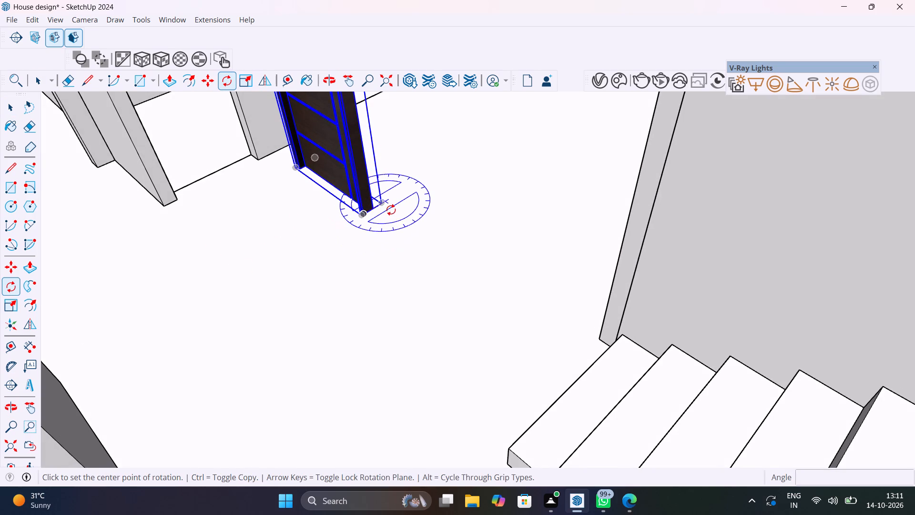
left_click(391, 209)
left_click(394, 202)
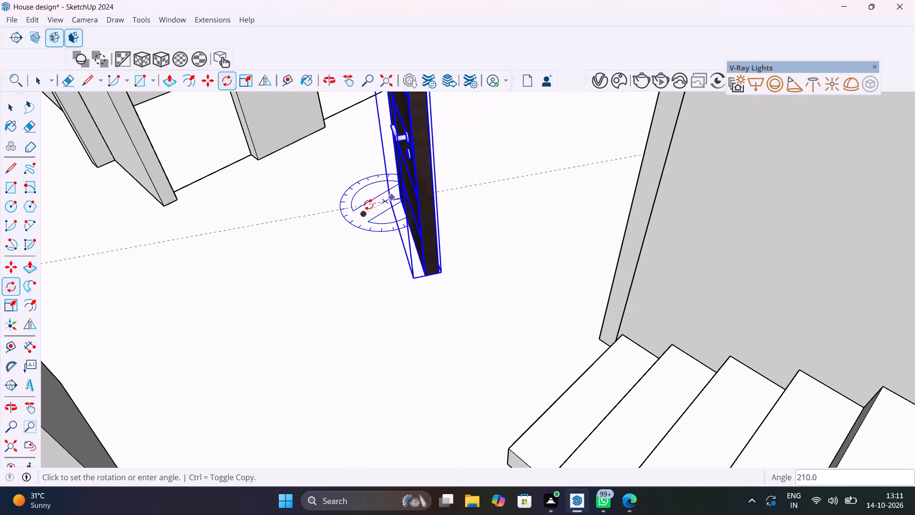
scroll(394, 204, "down", 10)
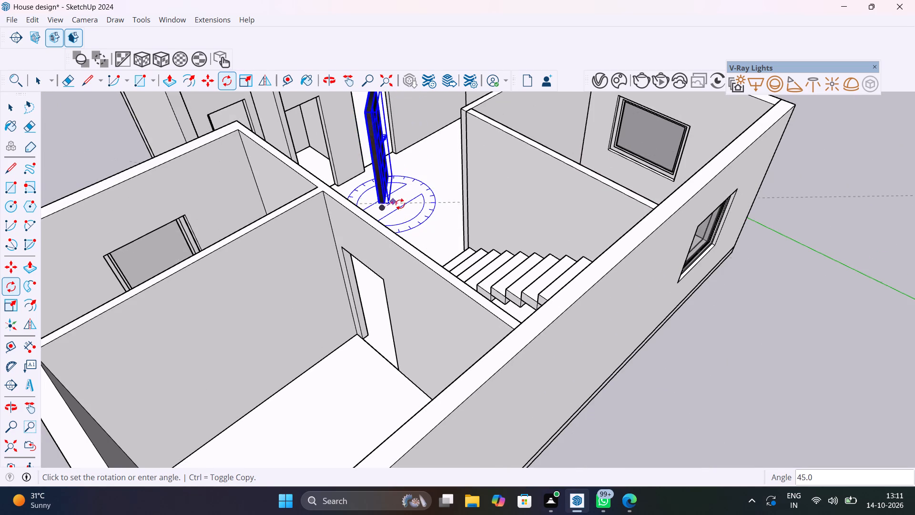
scroll(407, 215, "up", 3)
middle_click_drag(407, 214, 407, 214)
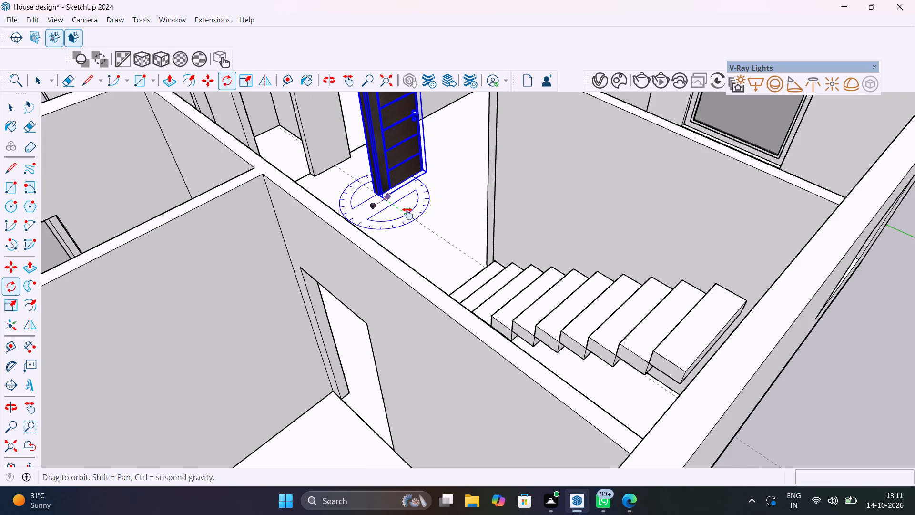
middle_click_drag(407, 214, 415, 397)
middle_click_drag(421, 400, 425, 400)
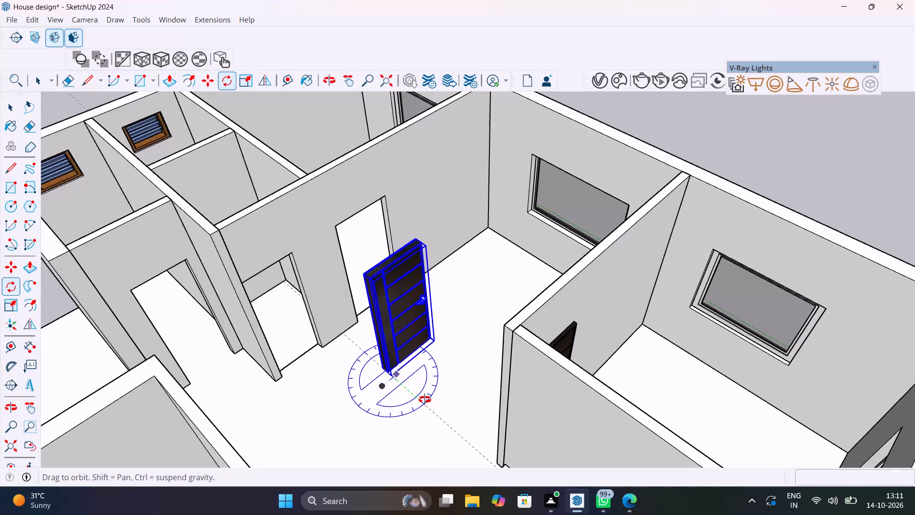
middle_click_drag(425, 400, 456, 377)
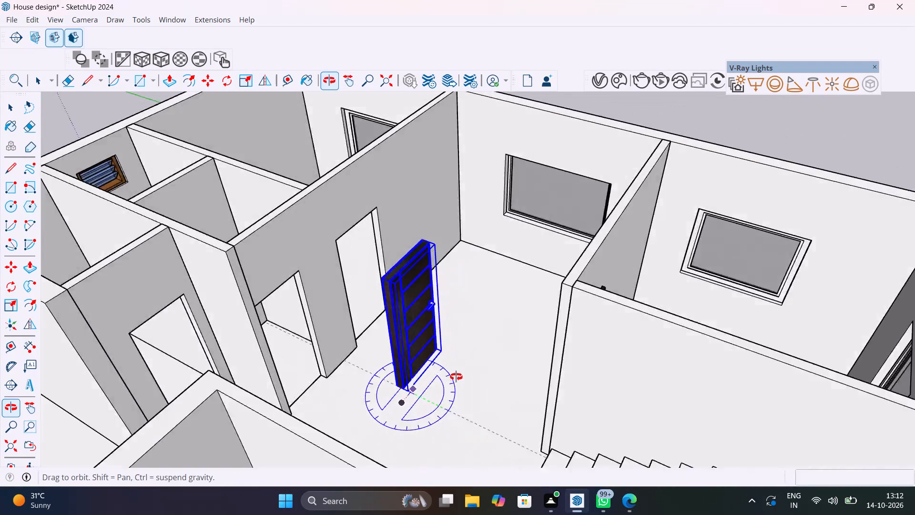
middle_click_drag(456, 377, 367, 375)
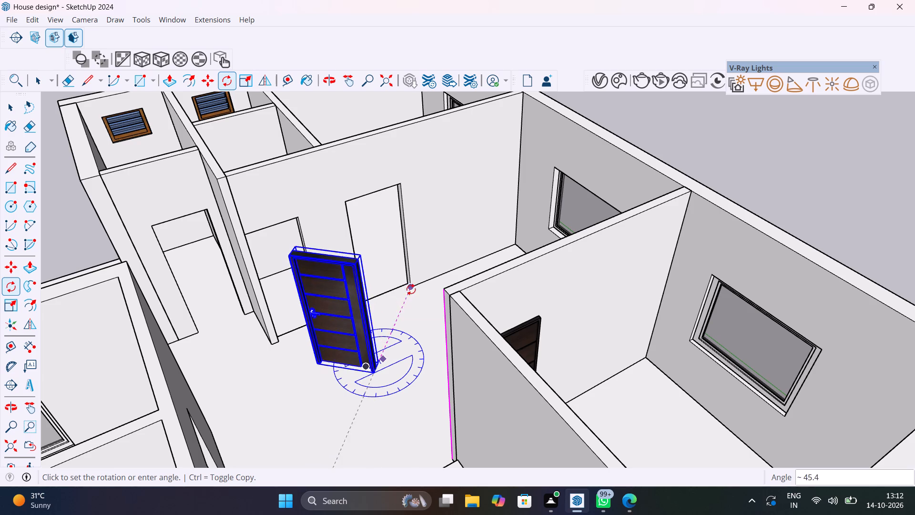
type("90")
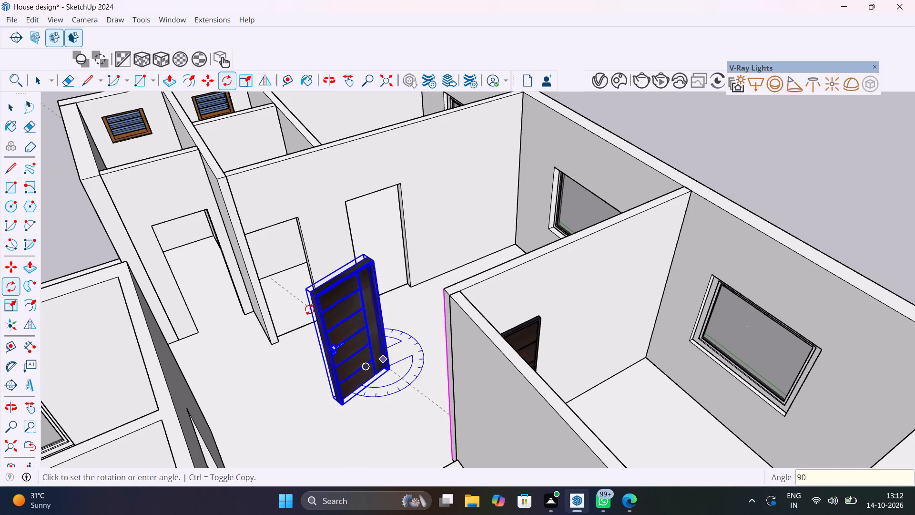
key("Return")
key("space")
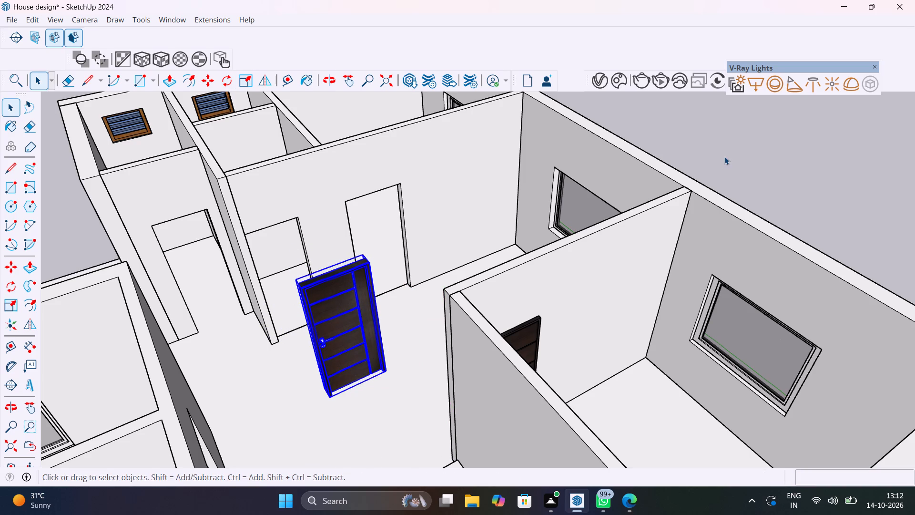
left_click(724, 156)
Move the rotated door by its bottom corner about 6' 6" into the empty doorway nearest the hall's window wall.
scroll(386, 349, "up", 5)
middle_click_drag(386, 349, 371, 336)
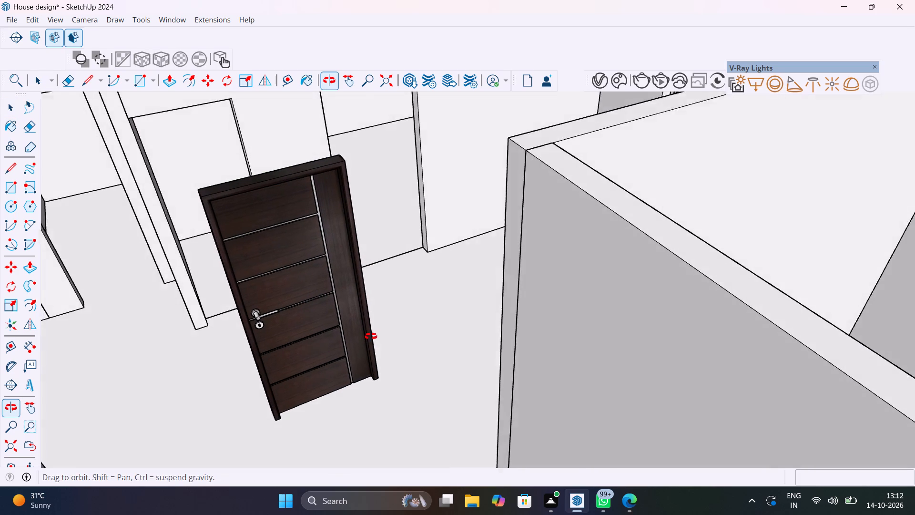
middle_click_drag(371, 336, 394, 405)
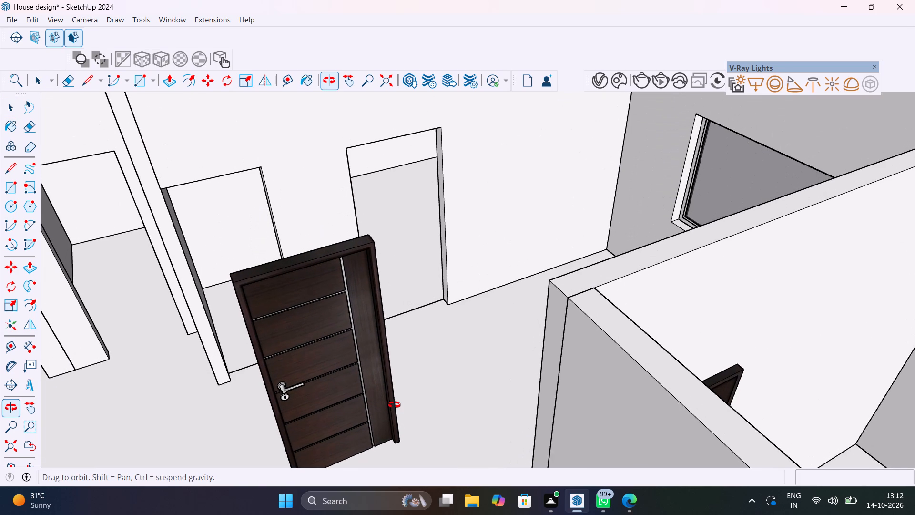
middle_click_drag(394, 405, 354, 391)
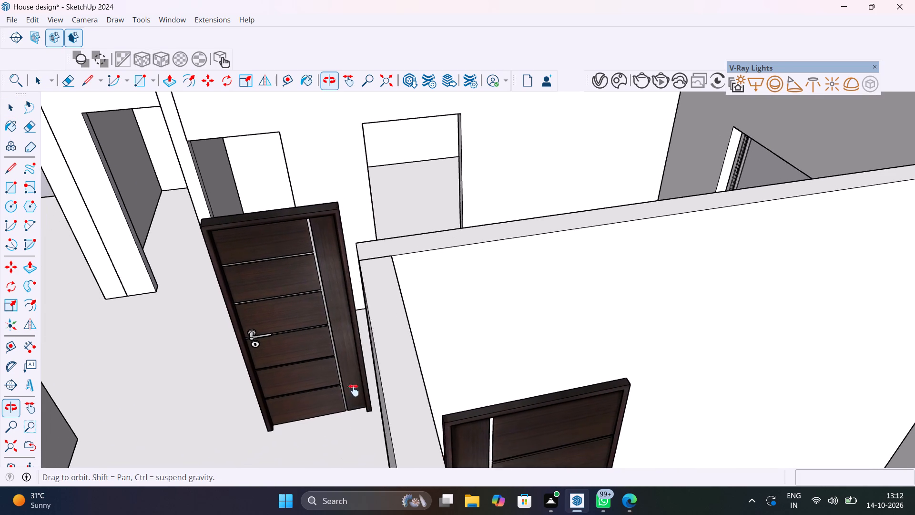
middle_click_drag(354, 391, 372, 382)
left_click(372, 382)
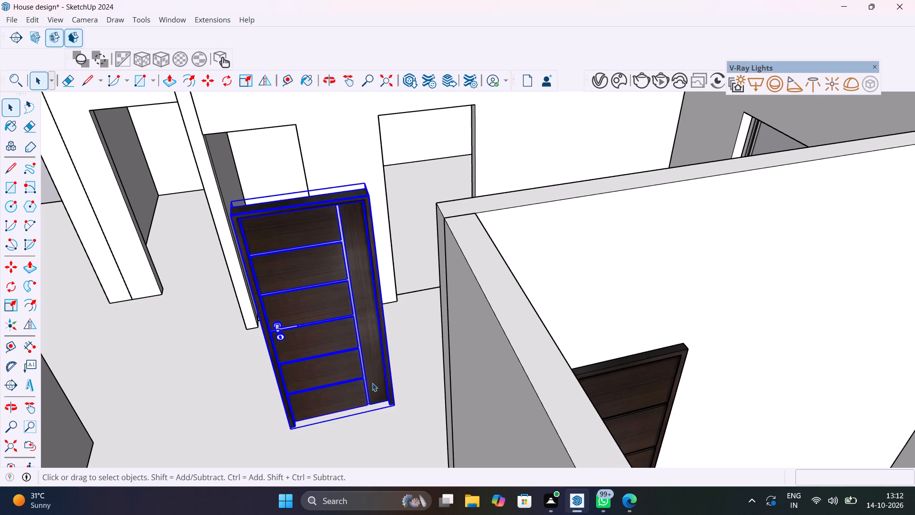
key("m")
left_click(393, 409)
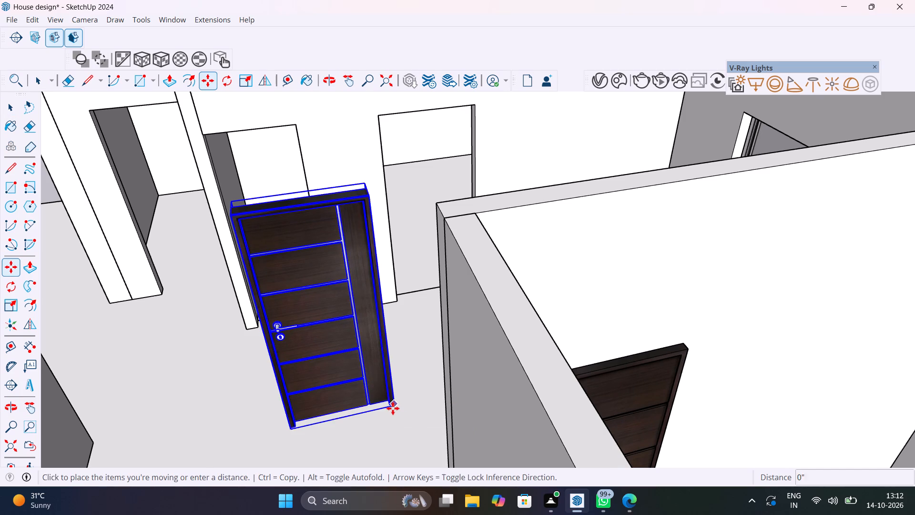
middle_click_drag(497, 214, 474, 288)
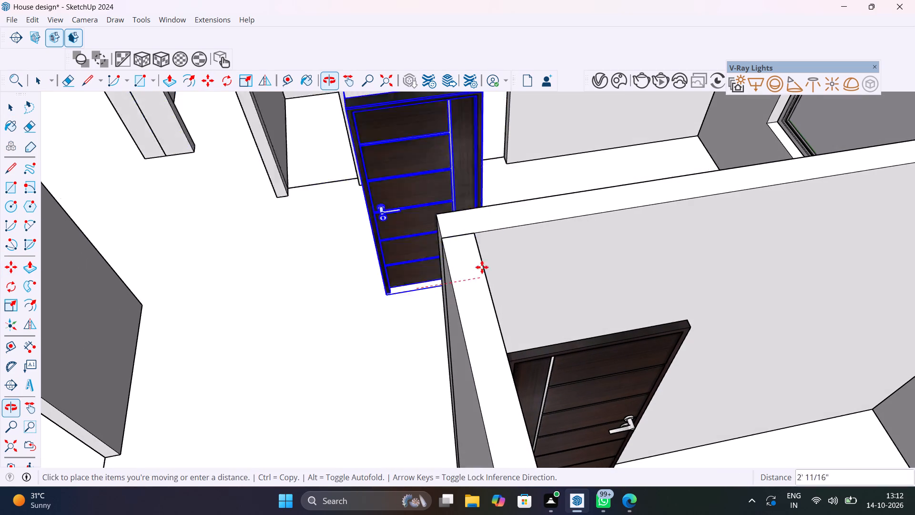
scroll(525, 183, "up", 10)
middle_click_drag(525, 183, 525, 182)
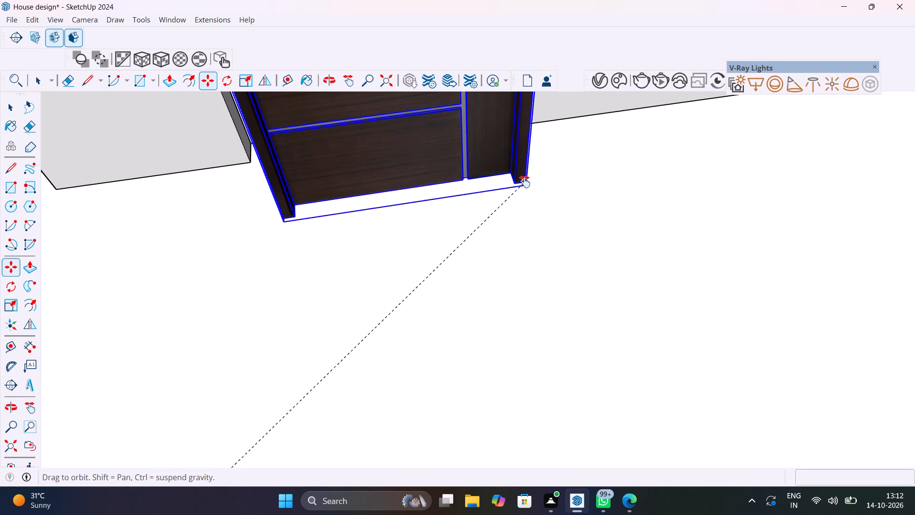
middle_click_drag(525, 182, 545, 301)
scroll(545, 301, "up", 1, "shift")
scroll(485, 222, "up", 10)
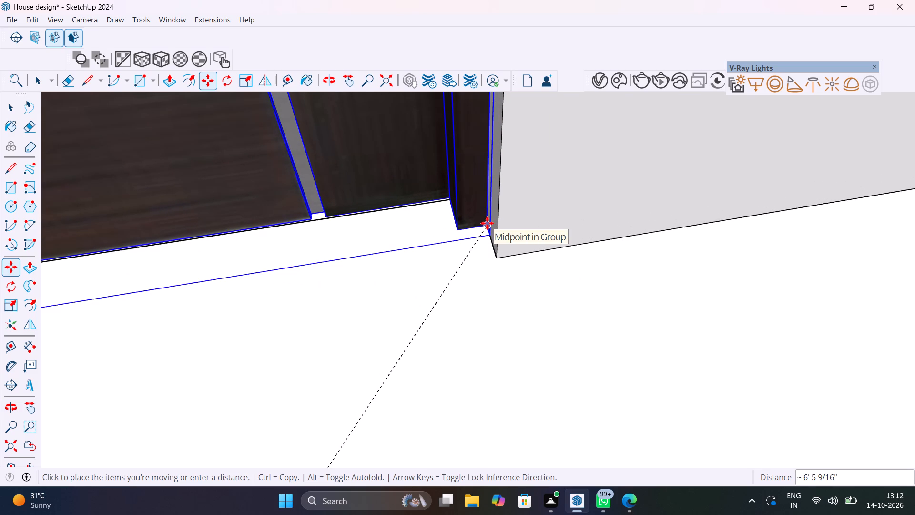
left_click(487, 223)
Examine how the newly placed door fits its doorway at the top, bottom and sides.
scroll(475, 286, "down", 15)
scroll(475, 287, "down", 7)
middle_click_drag(475, 286, 454, 247)
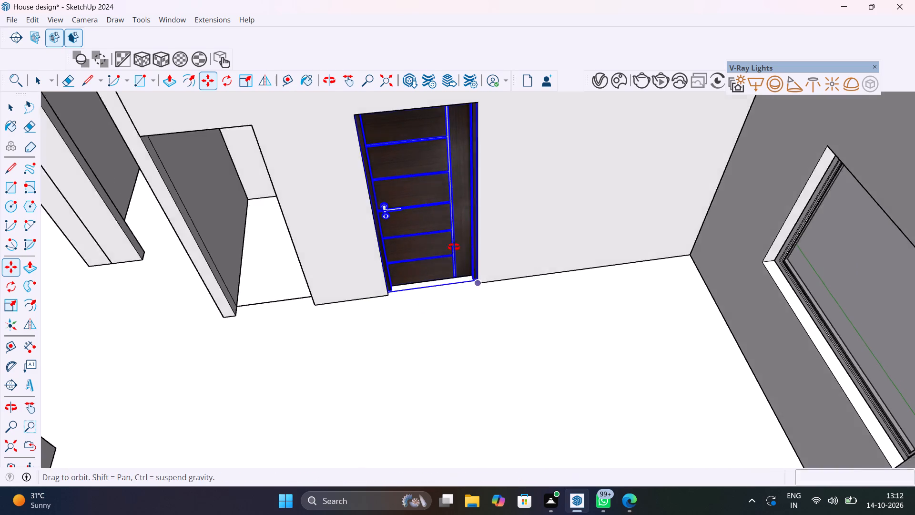
middle_click_drag(454, 247, 488, 416)
scroll(444, 166, "up", 6)
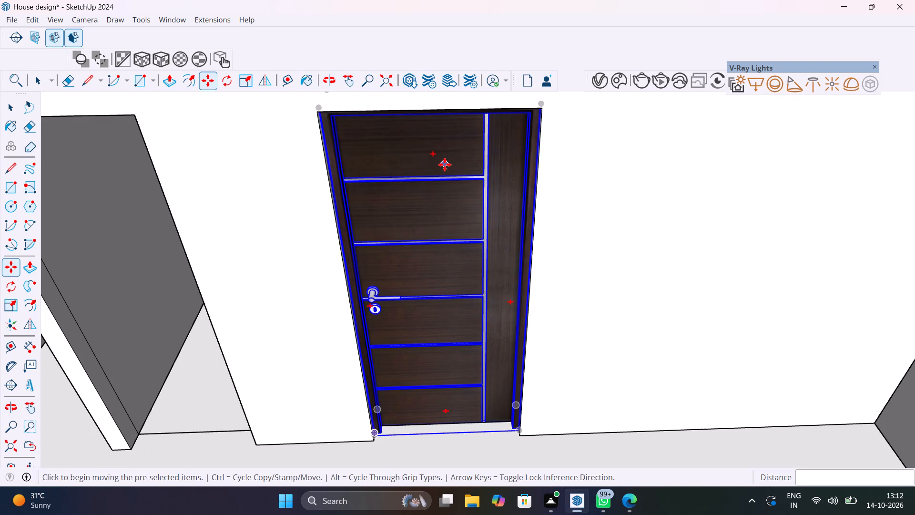
key("s")
middle_click_drag(445, 156, 473, 273, "shift")
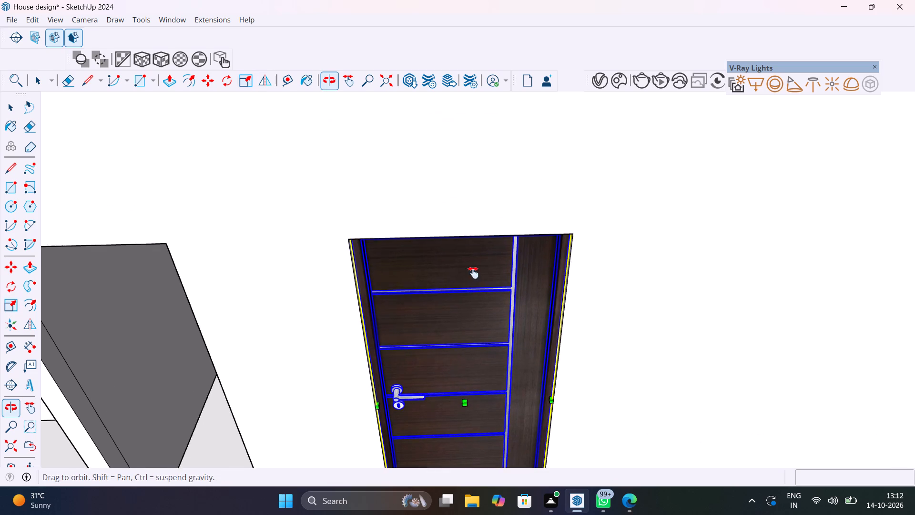
middle_click_drag(473, 273, 475, 207, "shift")
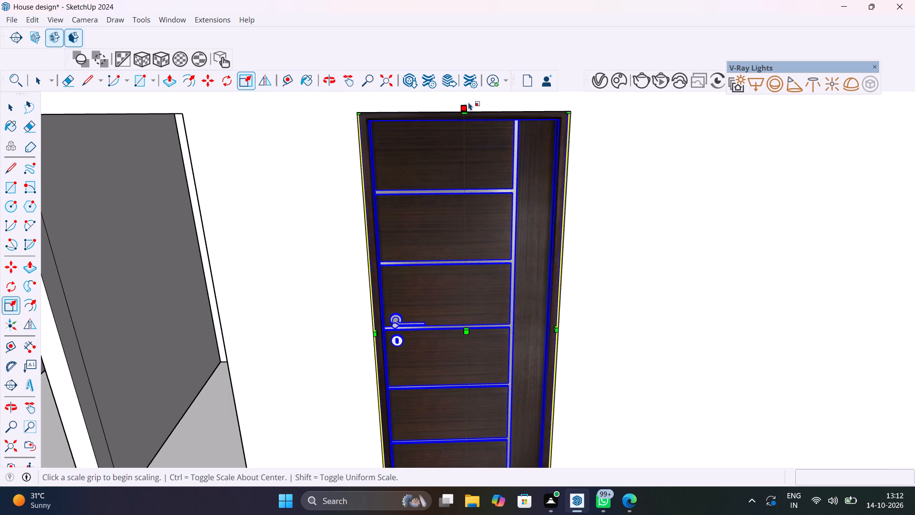
middle_click_drag(481, 326, 431, 230, "shift")
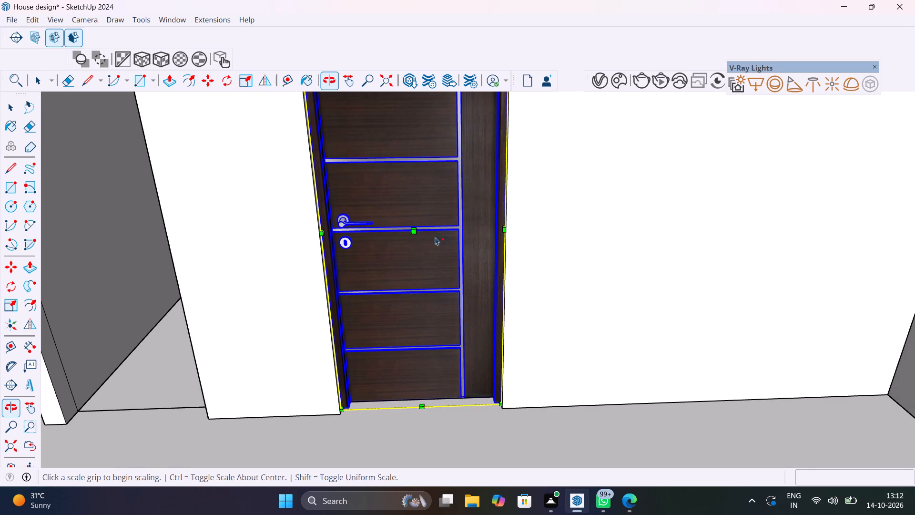
key("space")
scroll(434, 249, "down", 8)
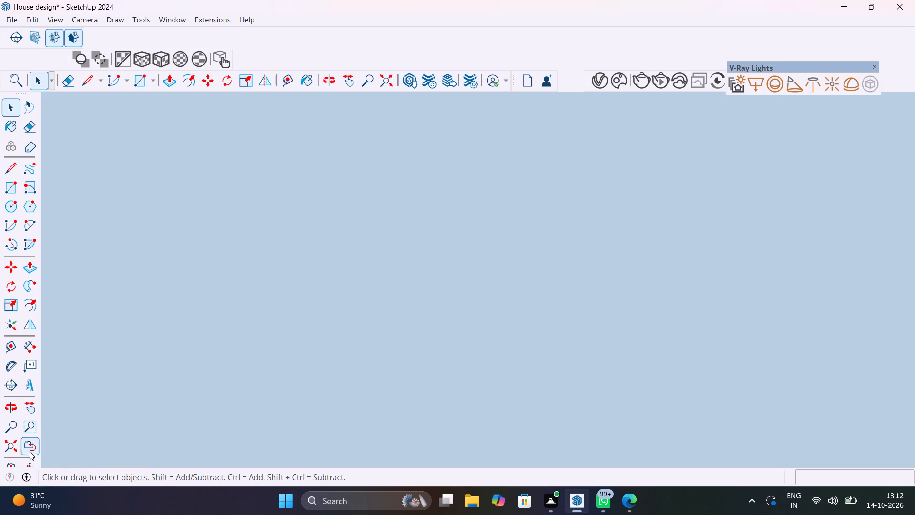
left_click(10, 448)
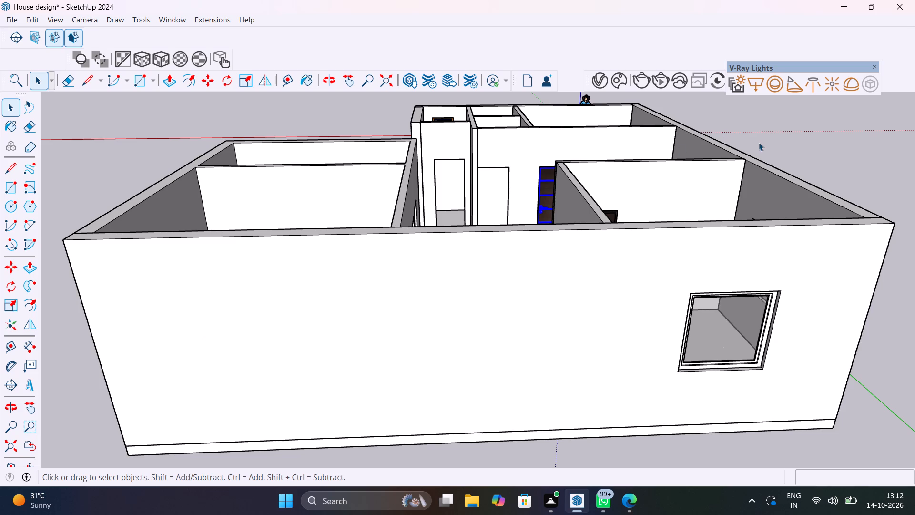
left_click(759, 142)
Copy the door fitted in the bathroom-side hall wall by its bottom corner about 8' onto the open hall floor.
middle_click_drag(551, 202, 452, 304)
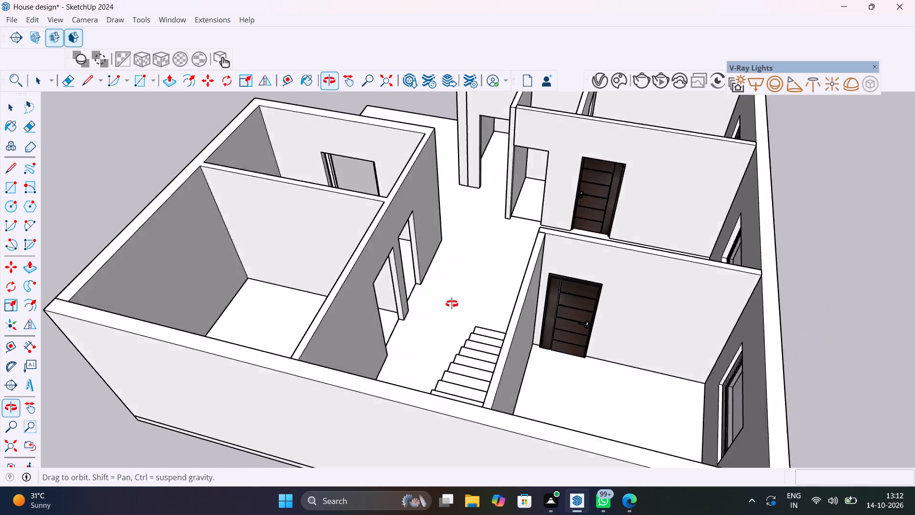
middle_click_drag(452, 304, 255, 302)
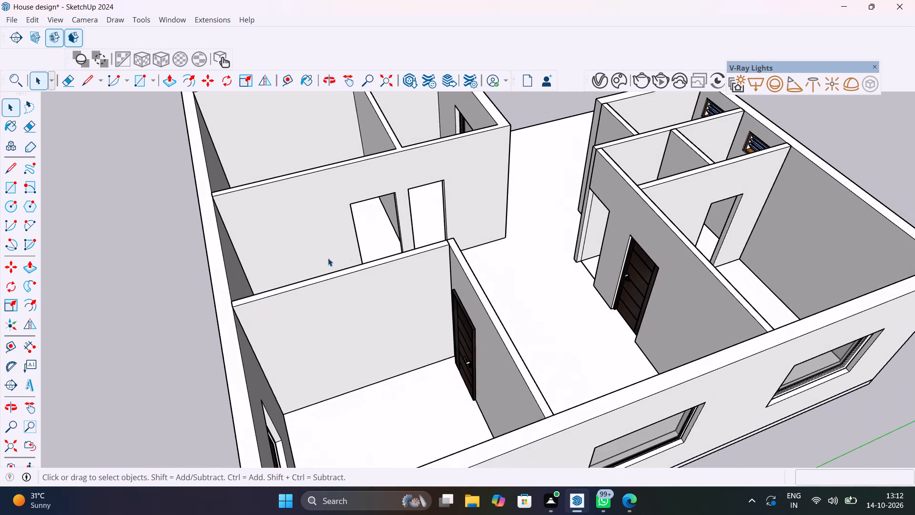
scroll(648, 284, "down", 4)
scroll(648, 281, "up", 4)
left_click(648, 281)
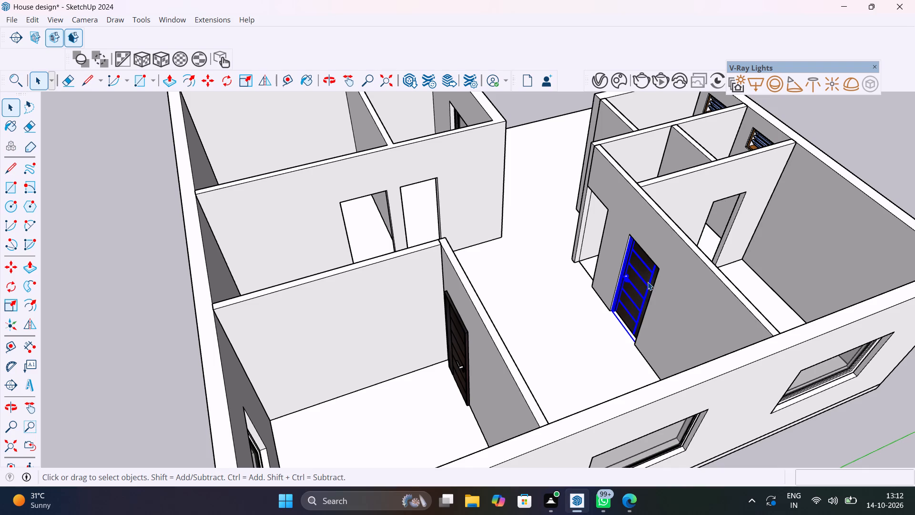
key("m")
left_click(612, 309)
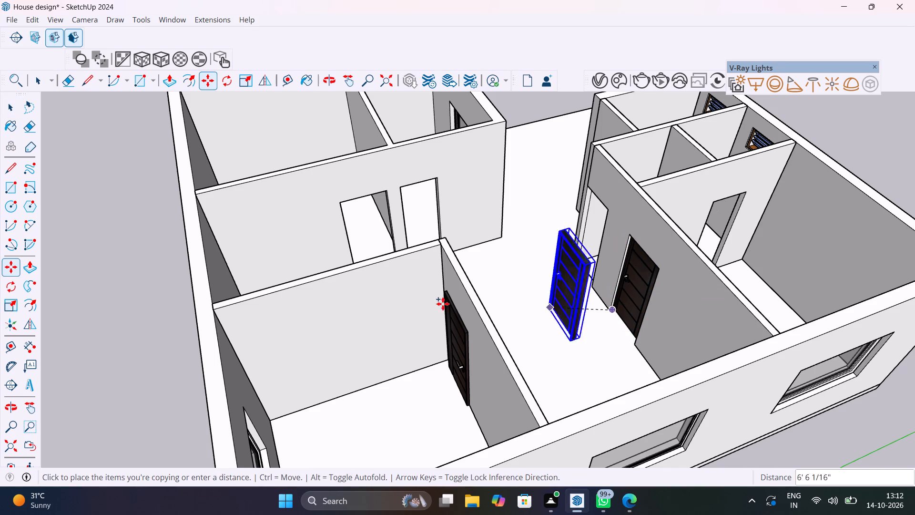
scroll(497, 296, "up", 8)
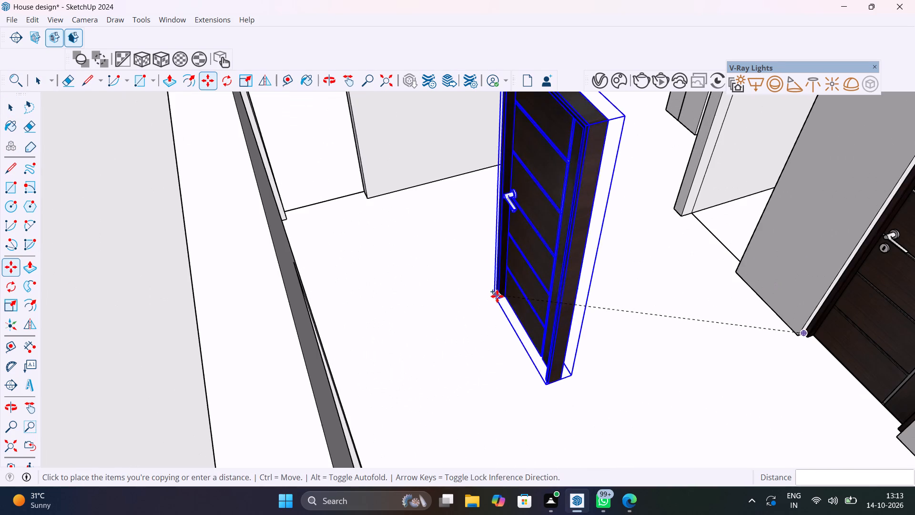
scroll(497, 296, "up", 1)
scroll(475, 303, "down", 6)
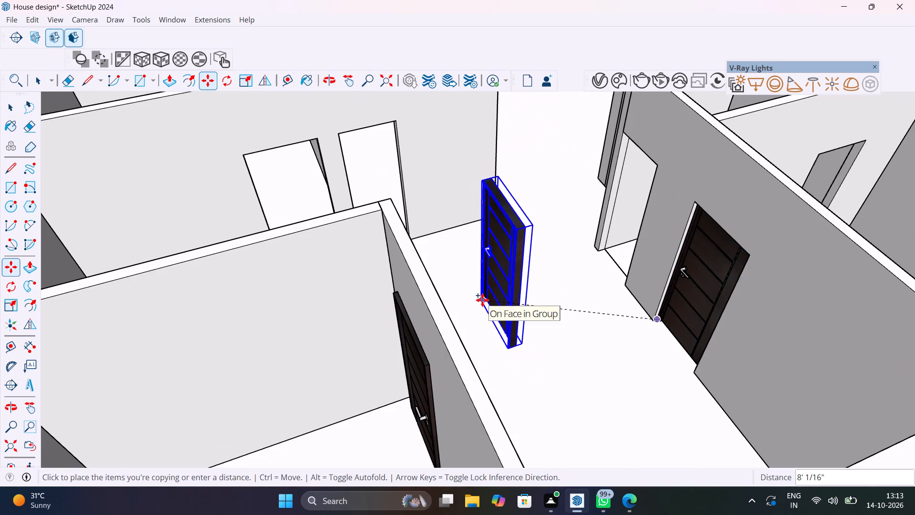
left_click(482, 299)
Rotate the door copy on the hall floor 90° horizontally about its bottom corner, parallel to the wall with two adjacent empty doorways.
key("q")
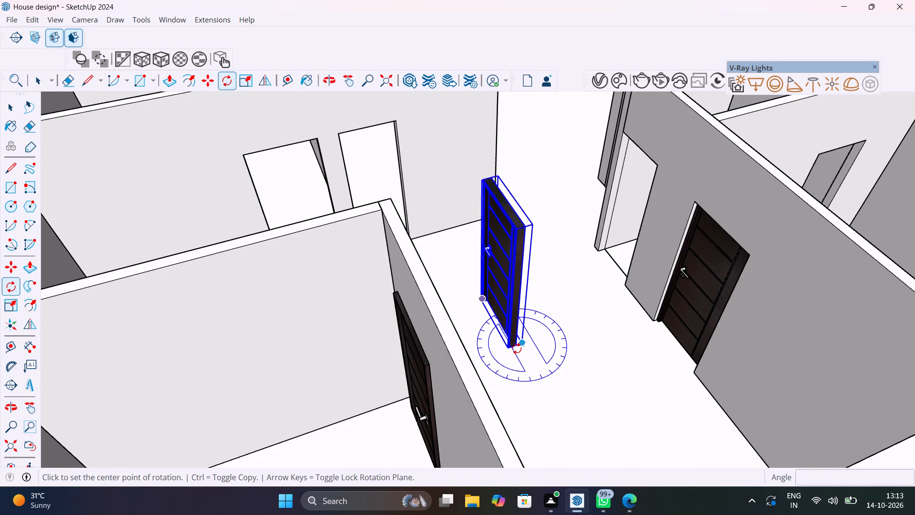
left_click(517, 348)
left_click(524, 342)
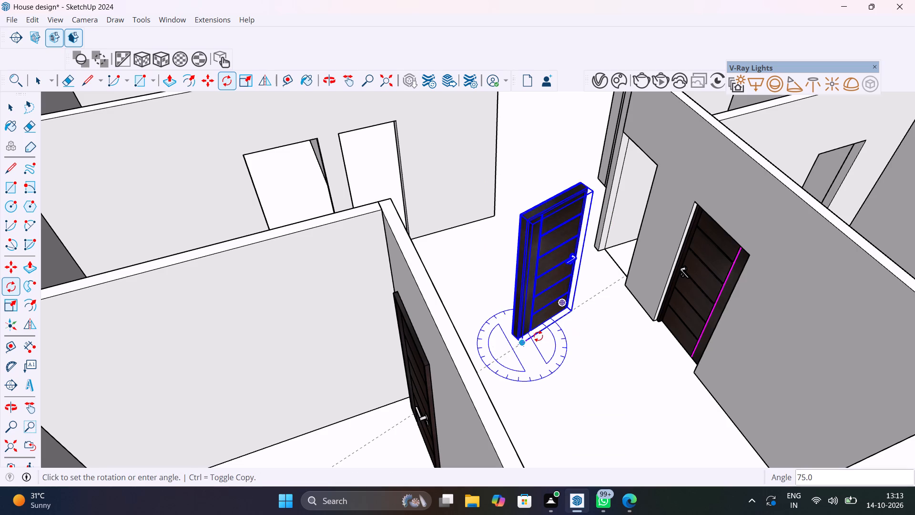
type("90")
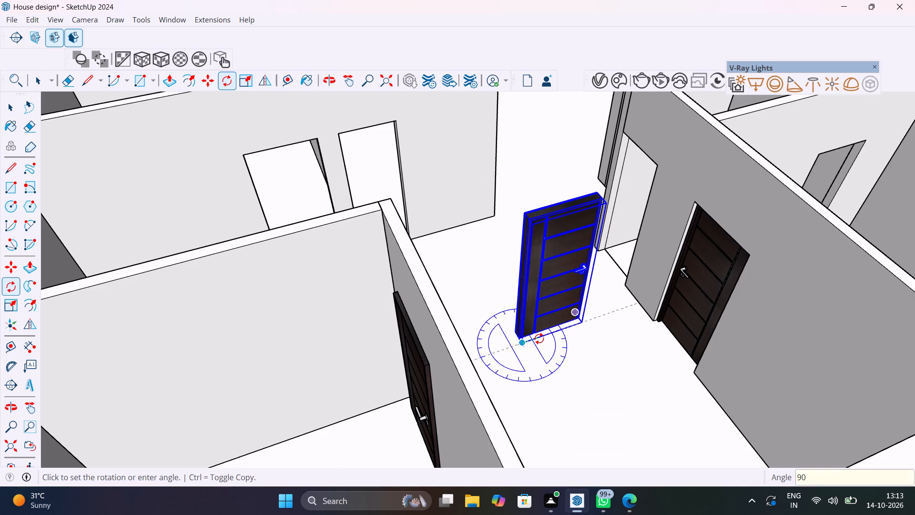
key("Return")
key("space")
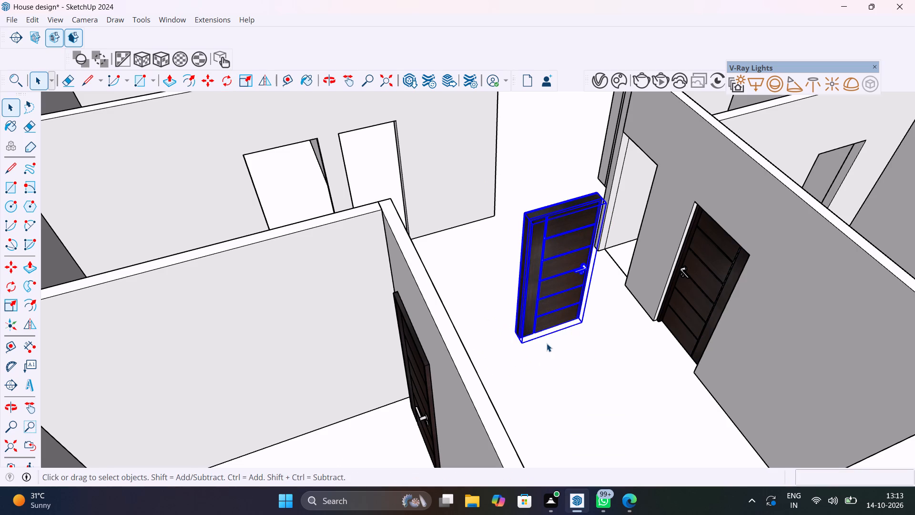
scroll(547, 343, "down", 7)
left_click(295, 374)
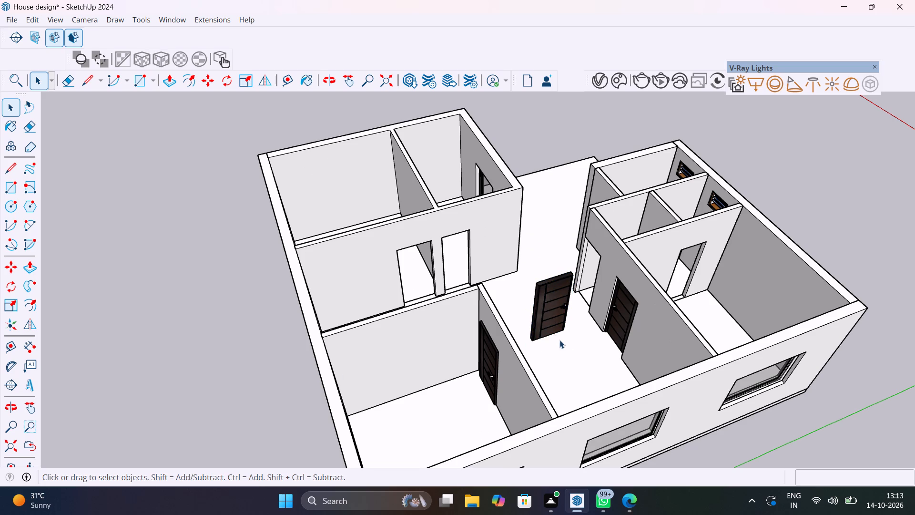
Move the rotated door by its bottom corner about 12' 3" into the empty doorway facing the stairs.
scroll(558, 339, "up", 10)
left_click(492, 331)
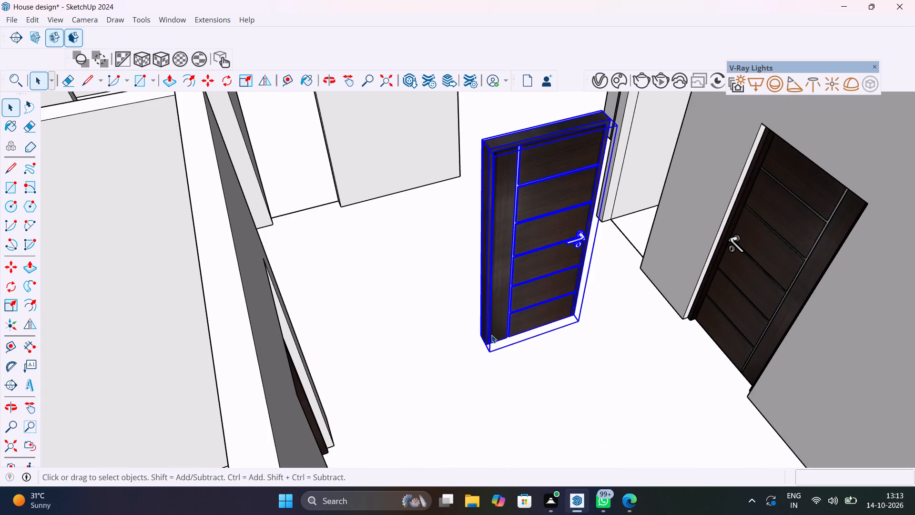
key("m")
left_click(479, 338)
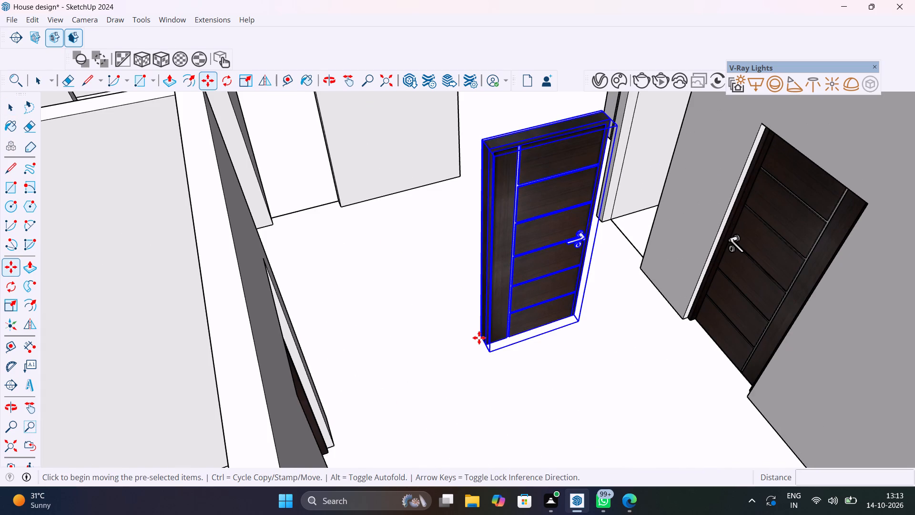
scroll(397, 292, "down", 14)
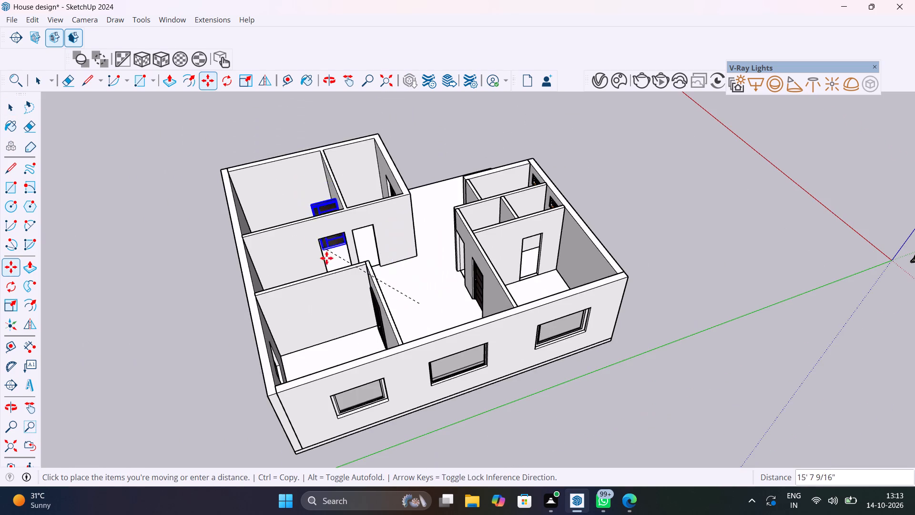
scroll(331, 263, "up", 11)
middle_click_drag(333, 264, 321, 317)
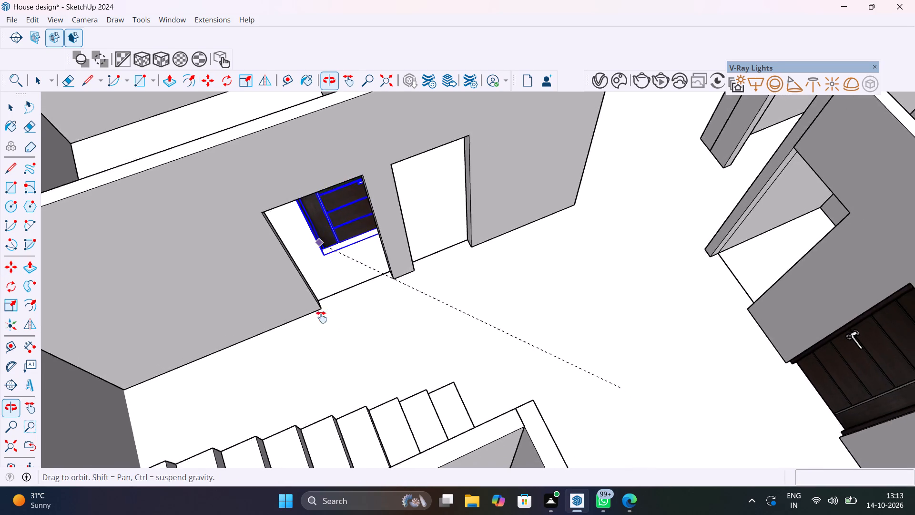
middle_click_drag(321, 317, 285, 302)
scroll(284, 268, "up", 17)
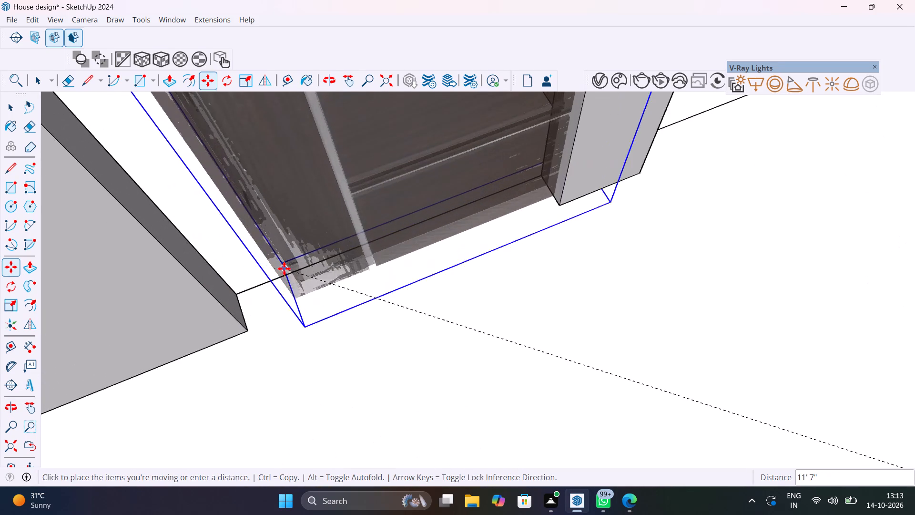
scroll(284, 268, "up", 4)
left_click(198, 214)
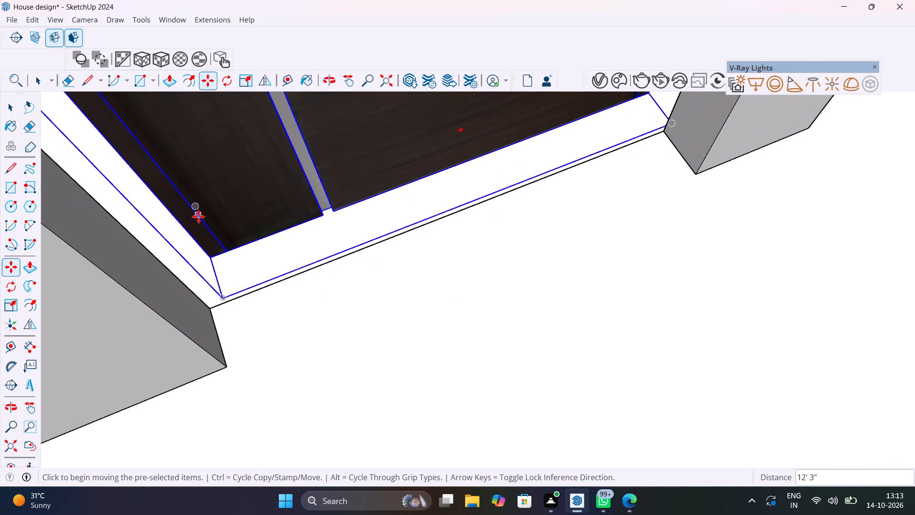
Seat the door in the doorway facing the stairs with two short moves by its bottom corners, about 4 11/16" and about 1 3/16".
left_click(226, 297)
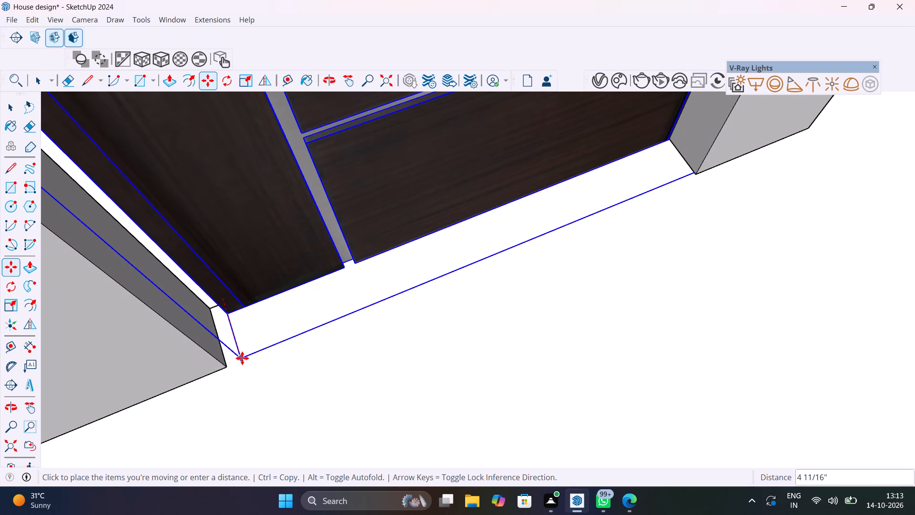
left_click(242, 358)
left_click(230, 313)
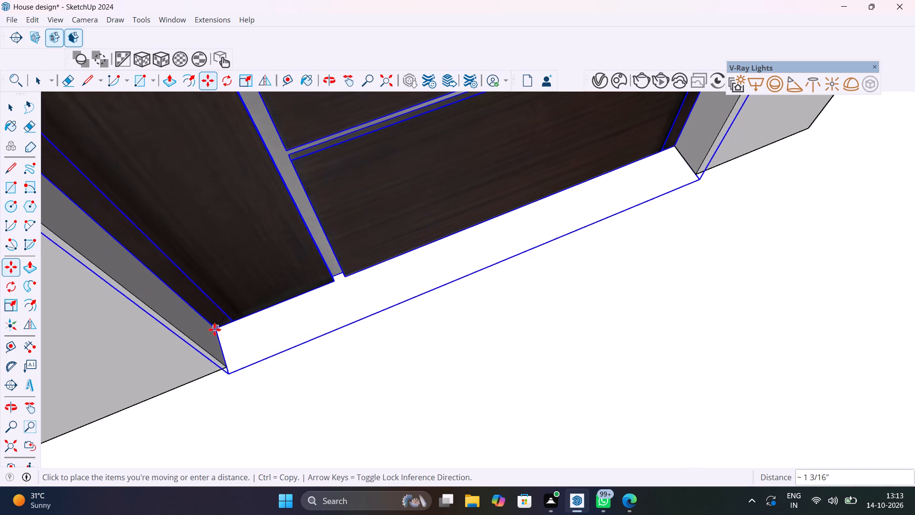
left_click(214, 332)
scroll(275, 354, "down", 13)
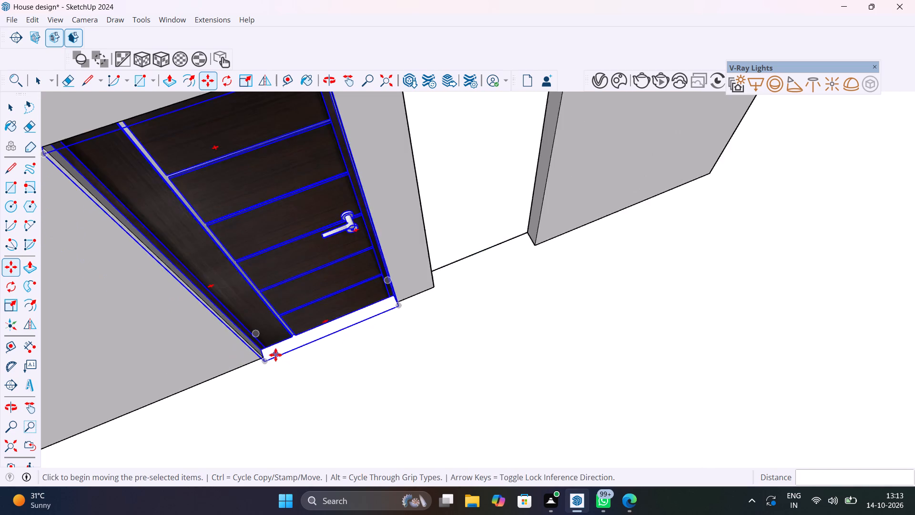
scroll(275, 355, "down", 10)
middle_click_drag(287, 353, 282, 224)
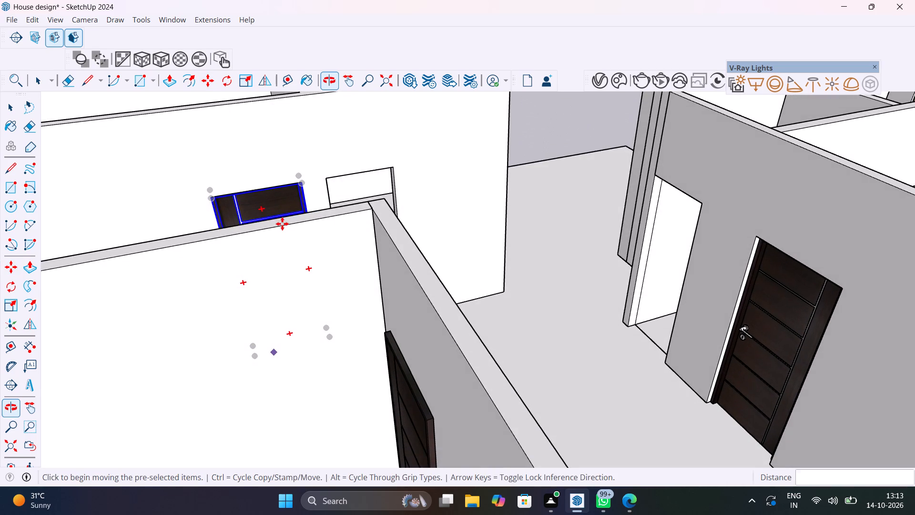
key("space")
scroll(282, 224, "down", 15)
left_click(120, 195)
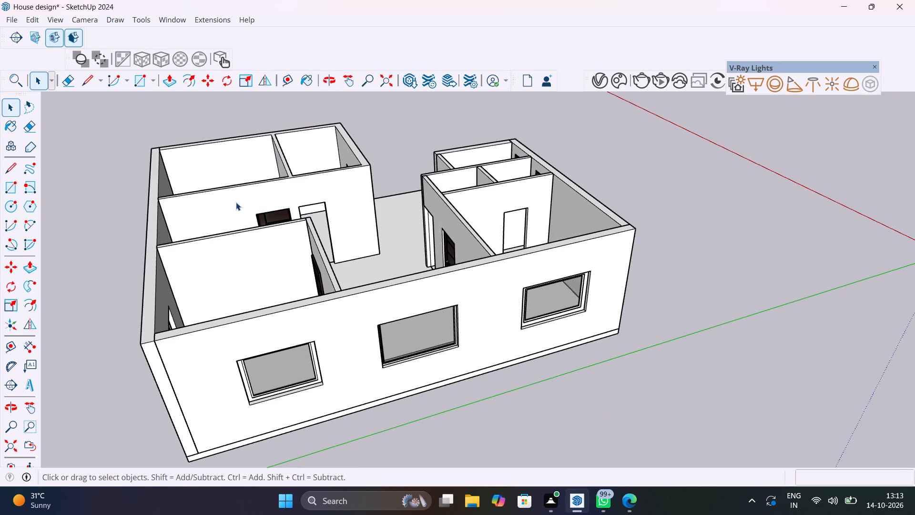
Examine the fitted doors and the remaining empty doorways around the hall from several angles.
scroll(275, 228, "up", 3)
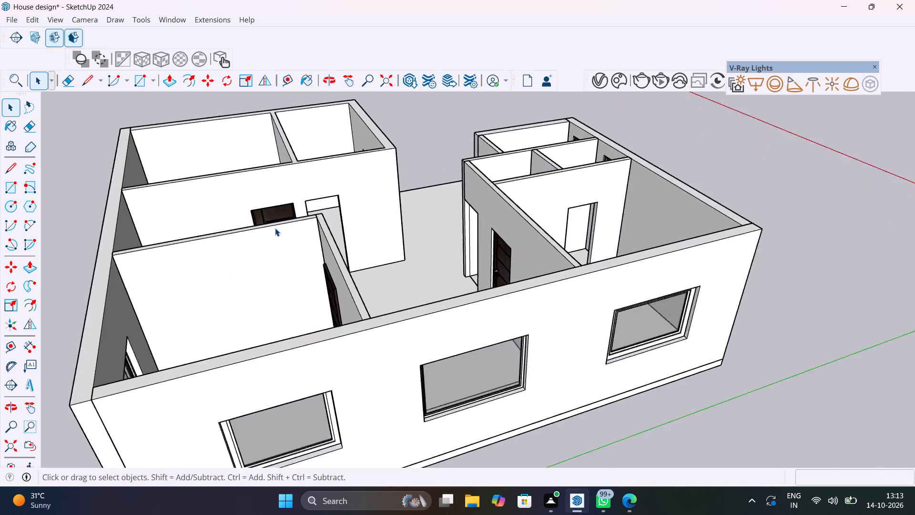
scroll(275, 228, "up", 3)
middle_click_drag(332, 228, 440, 282)
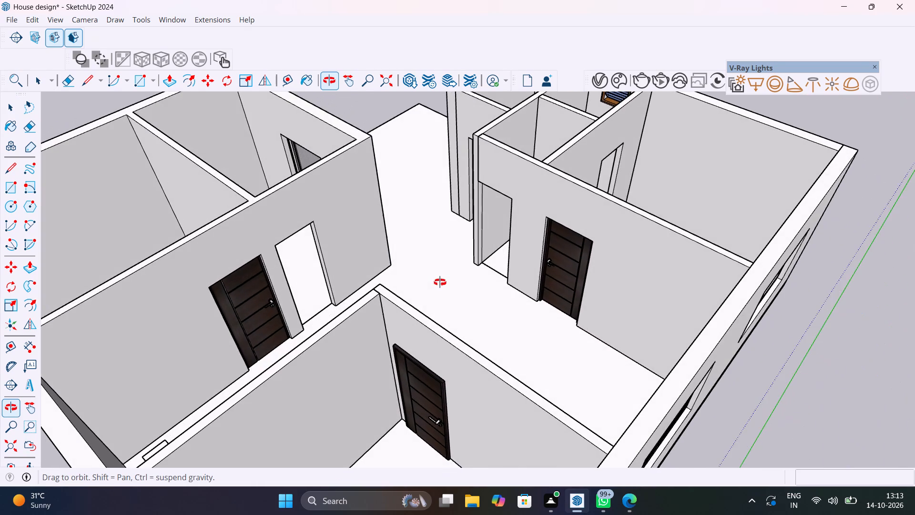
middle_click_drag(440, 282, 151, 251)
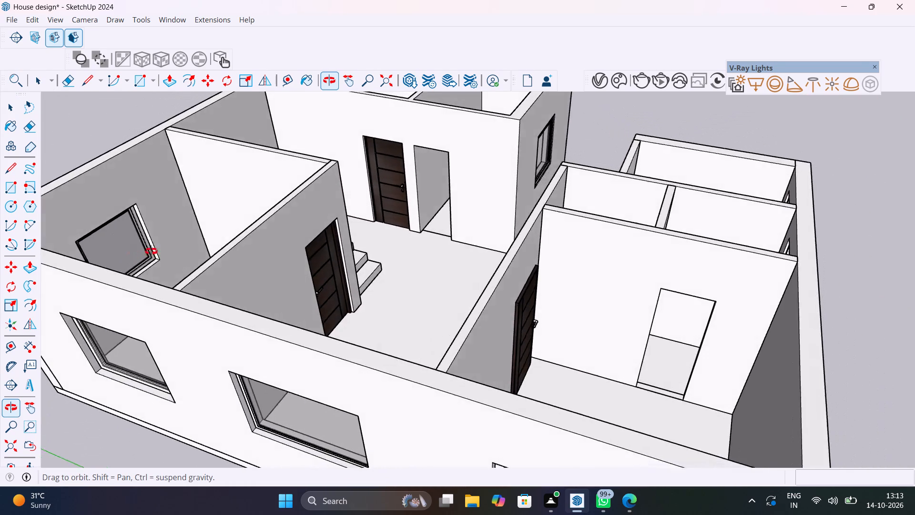
middle_click_drag(151, 251, 253, 252)
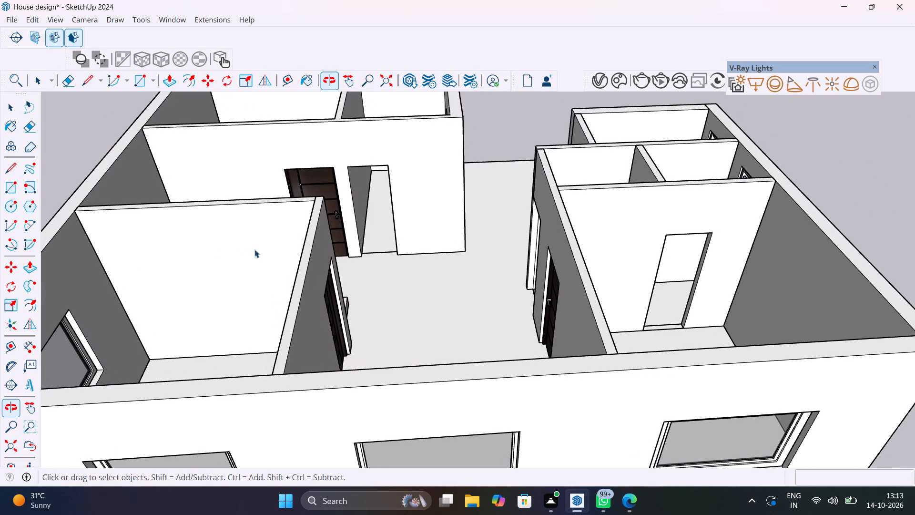
scroll(310, 199, "up", 10)
scroll(365, 228, "down", 16)
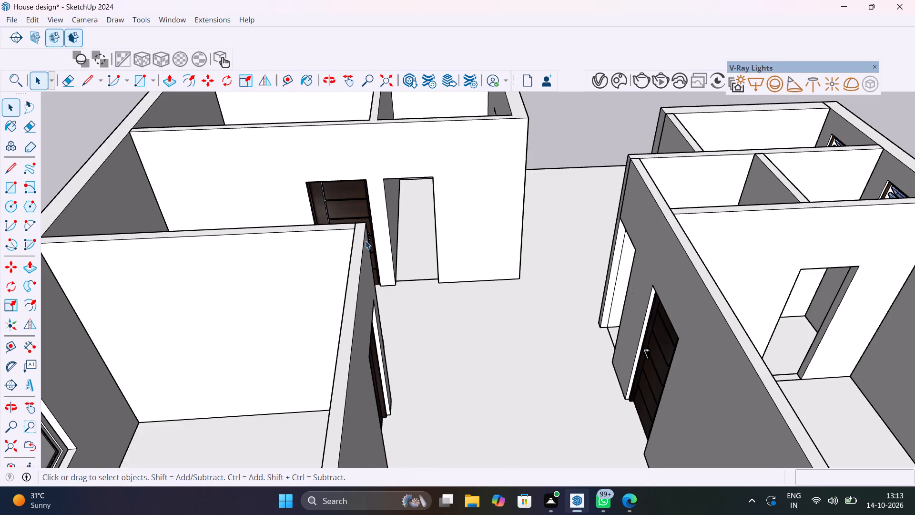
middle_click_drag(376, 248, 512, 276)
scroll(512, 277, "down", 8)
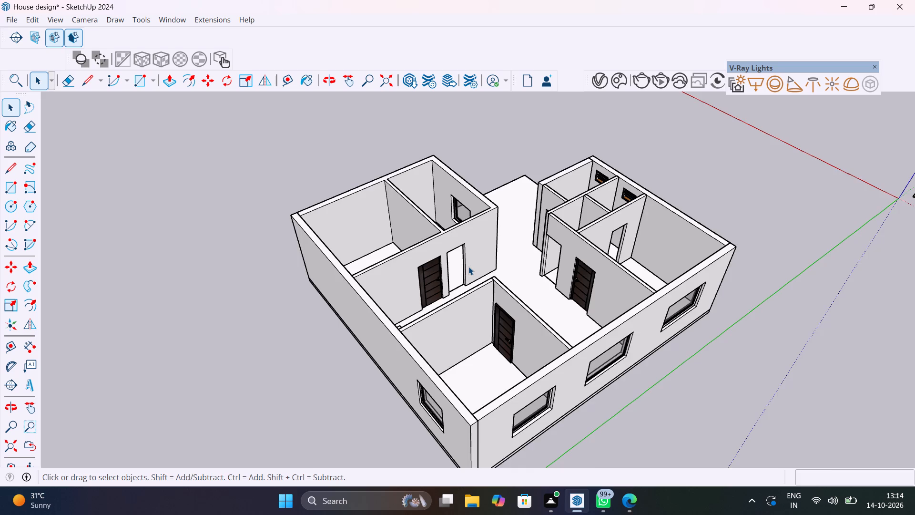
Examine the fitted dark wood doors and the remaining empty doorways around the hall from several angles.
scroll(467, 266, "up", 8)
middle_click_drag(471, 264, 350, 288)
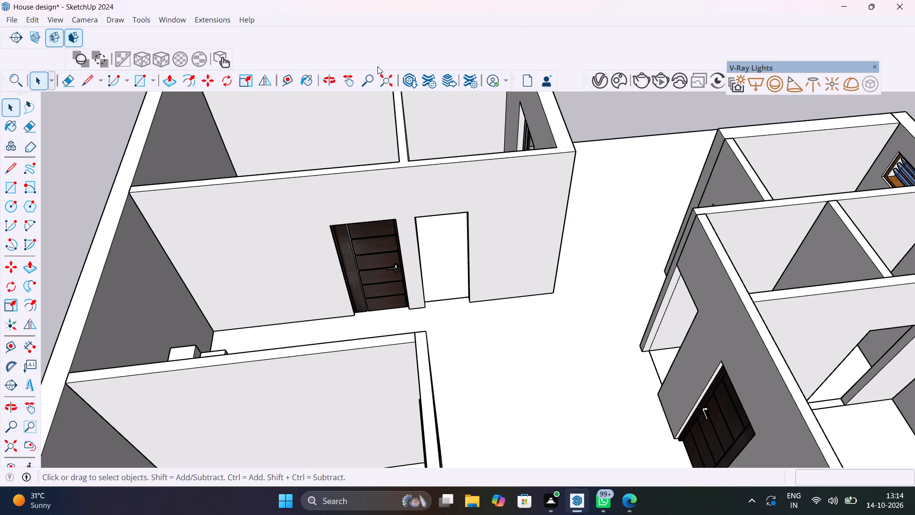
scroll(455, 263, "down", 6)
middle_click_drag(491, 278, 240, 174)
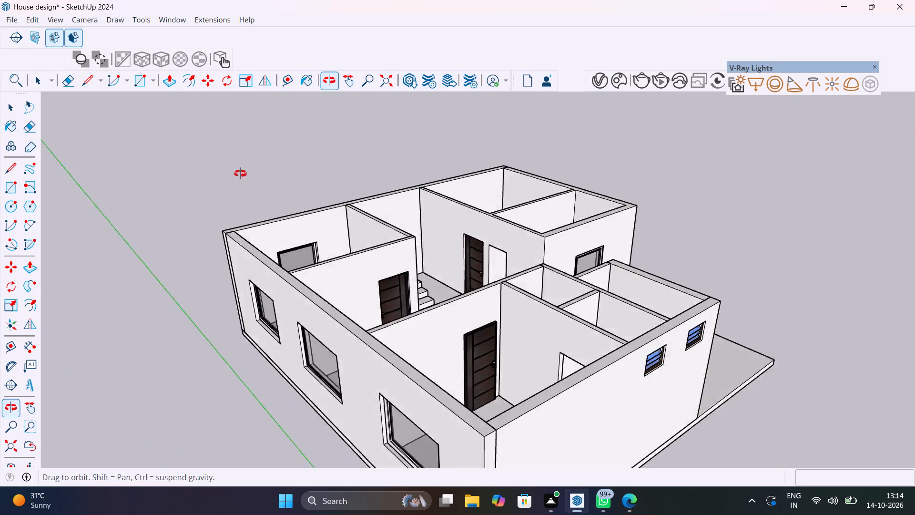
middle_click_drag(240, 174, 617, 321)
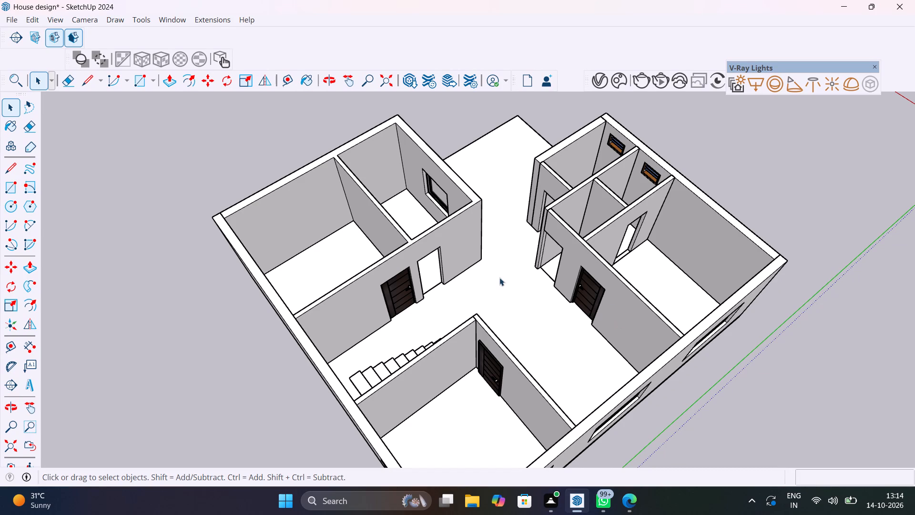
middle_click_drag(454, 295, 416, 290)
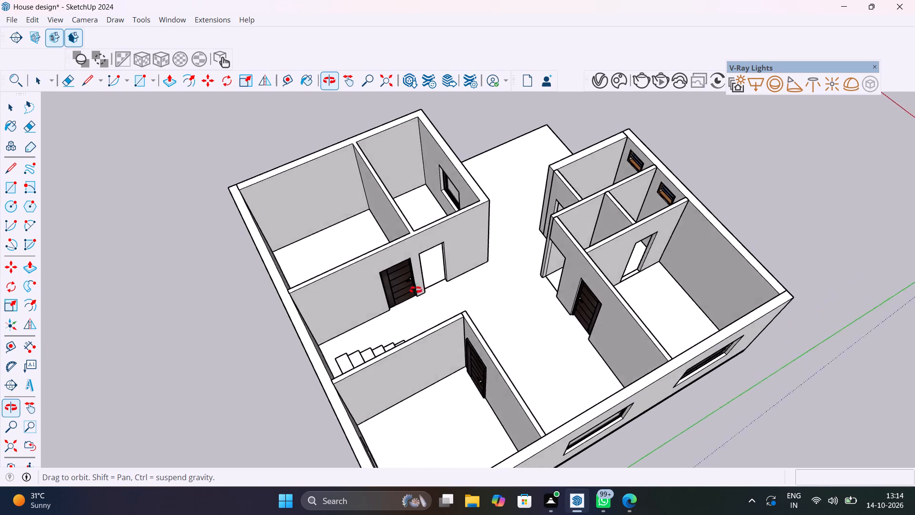
middle_click_drag(416, 290, 359, 288)
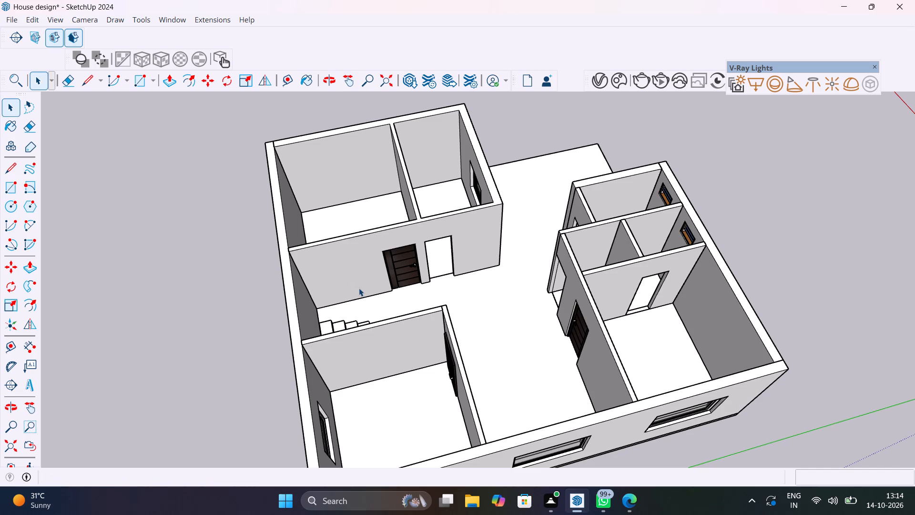
scroll(430, 278, "up", 6)
middle_click_drag(479, 282, 355, 246)
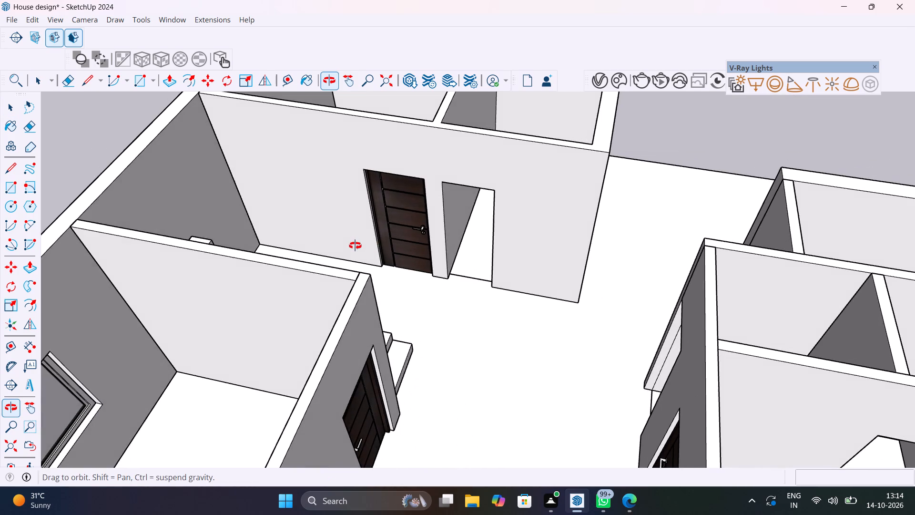
middle_click_drag(355, 246, 393, 187)
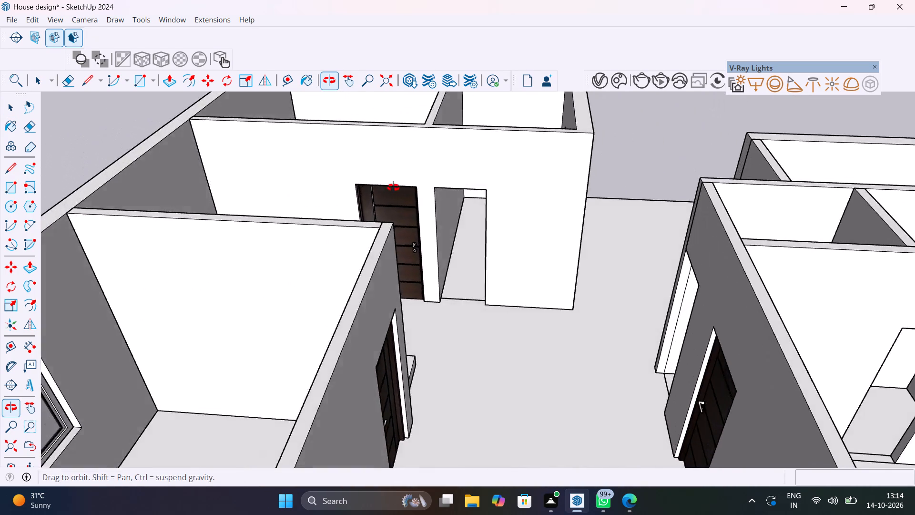
middle_click_drag(393, 187, 429, 206)
scroll(435, 222, "down", 7)
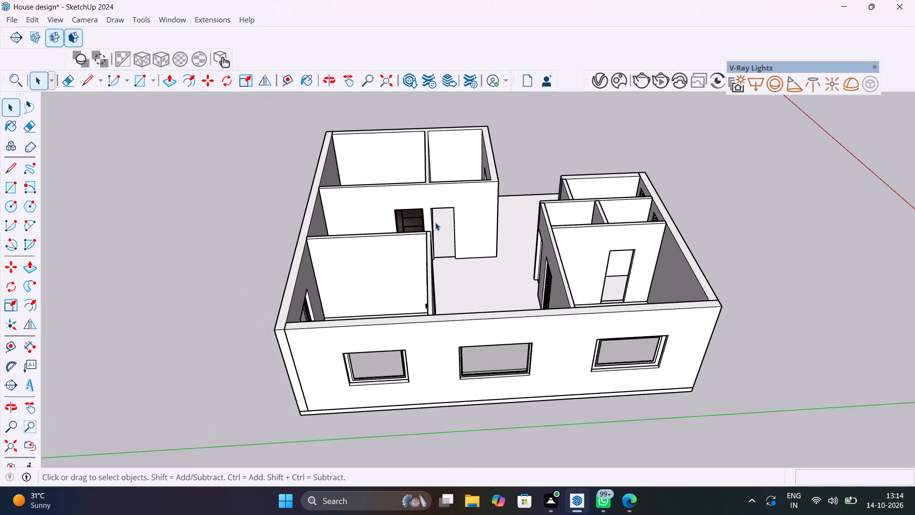
Browse the 3D Warehouse door models and load the plain dark grey "modern door" directly into the house model.
left_click(183, 21)
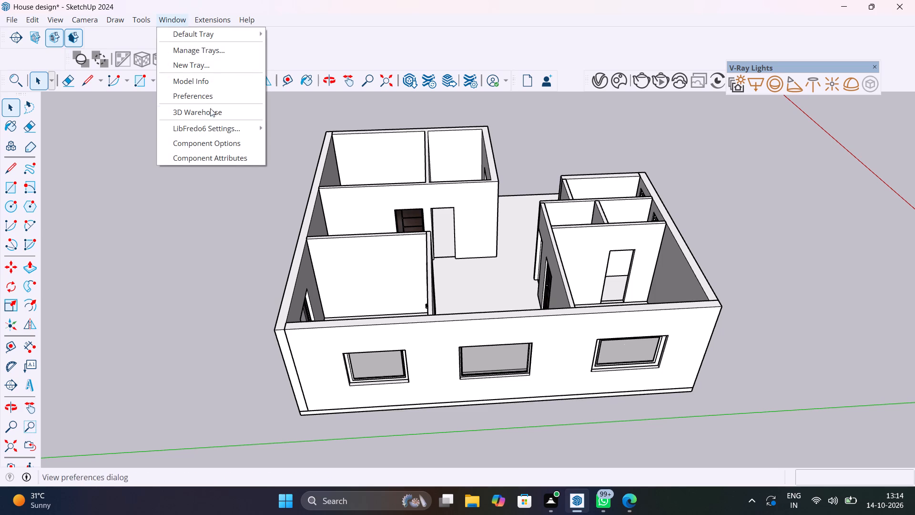
left_click(219, 117)
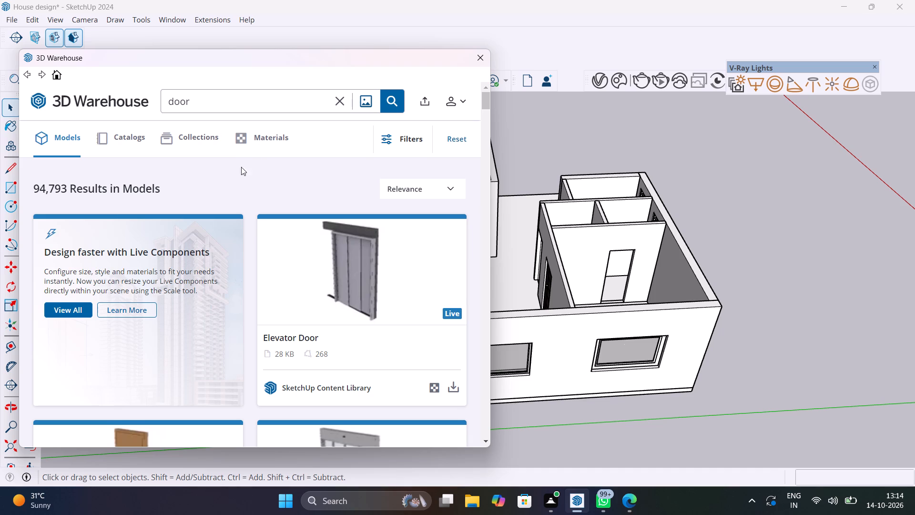
scroll(287, 220, "down", 7)
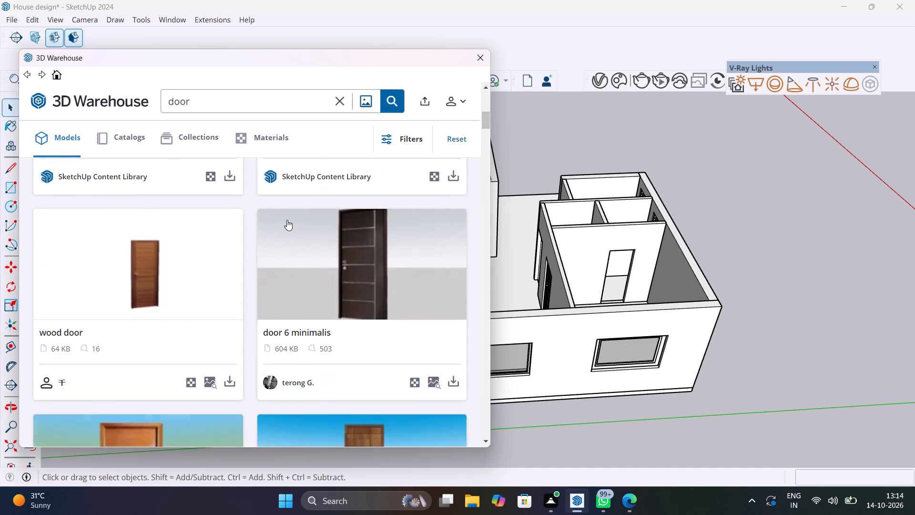
scroll(287, 220, "down", 4)
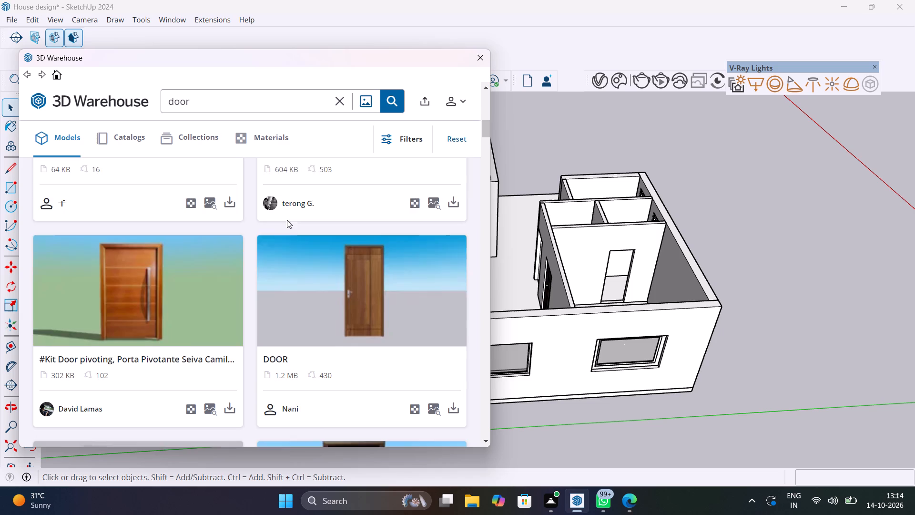
scroll(287, 220, "down", 4)
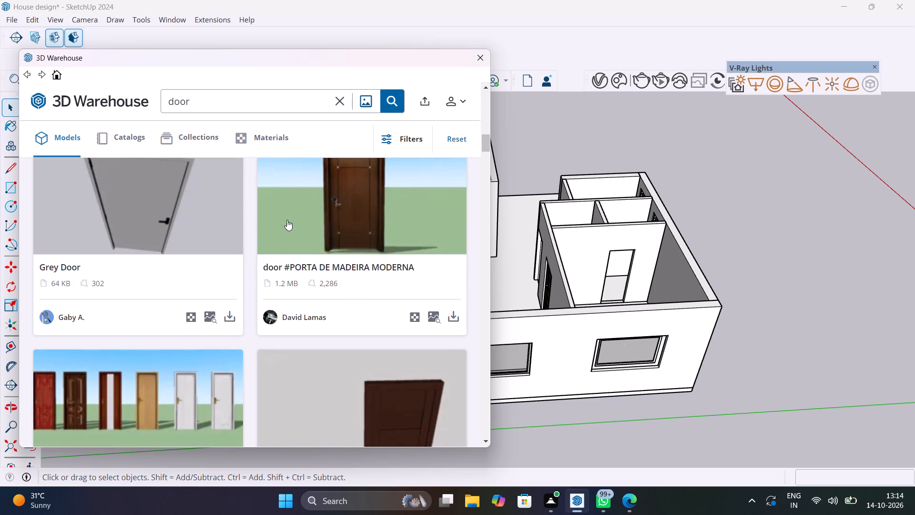
scroll(287, 220, "up", 1)
scroll(287, 220, "down", 2)
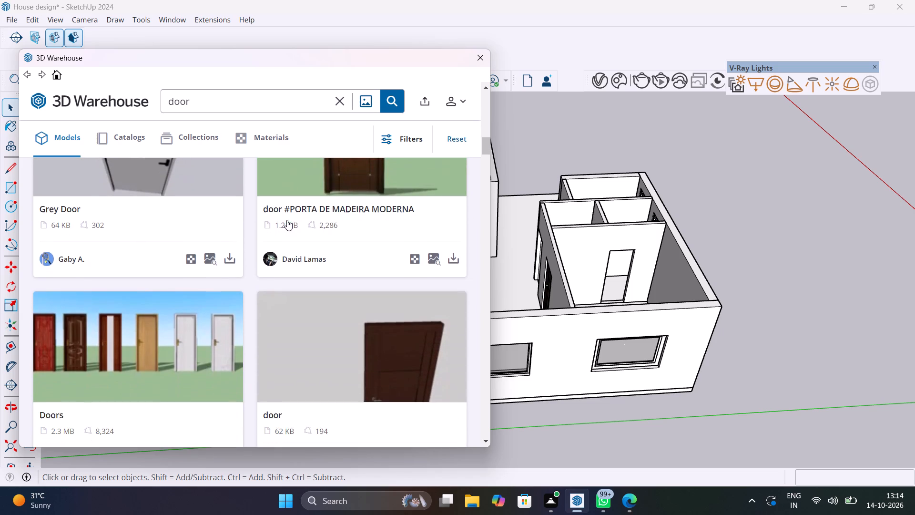
scroll(287, 220, "down", 1)
scroll(287, 220, "up", 1)
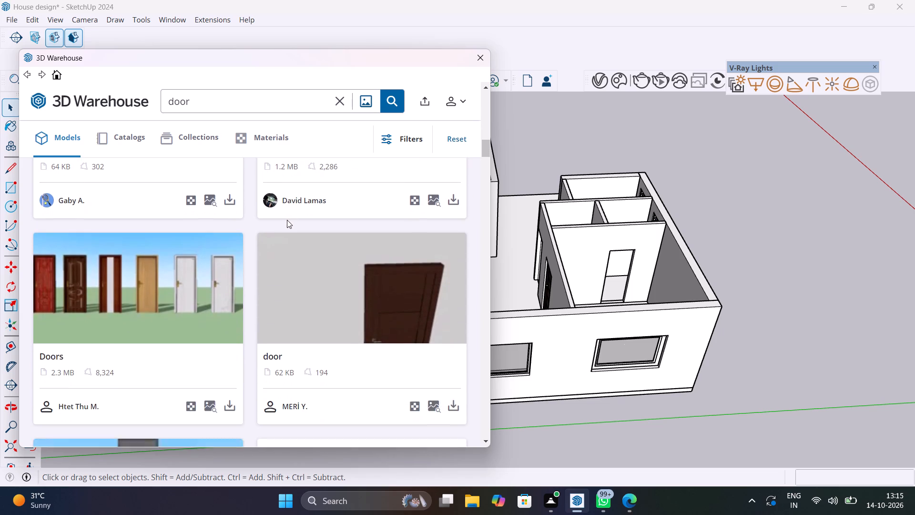
scroll(287, 220, "up", 2)
scroll(287, 220, "down", 1)
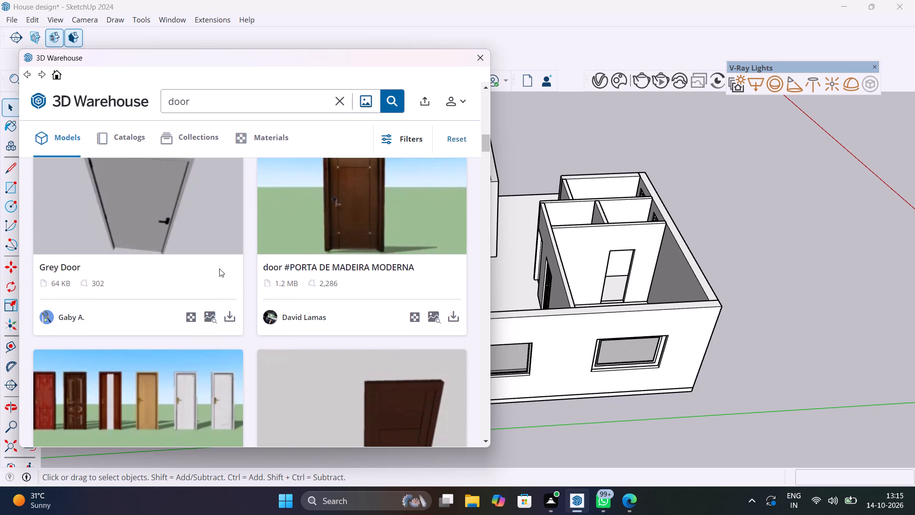
scroll(272, 293, "down", 5)
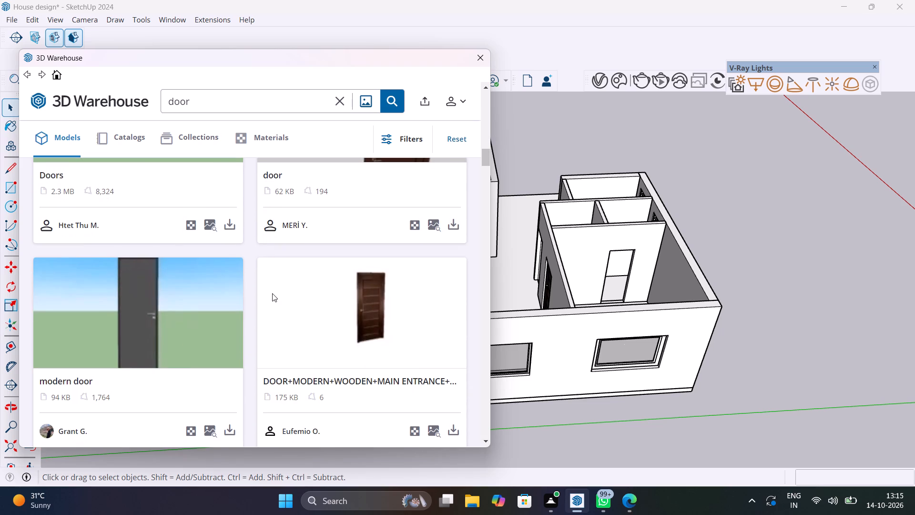
scroll(272, 293, "down", 1)
left_click(228, 370)
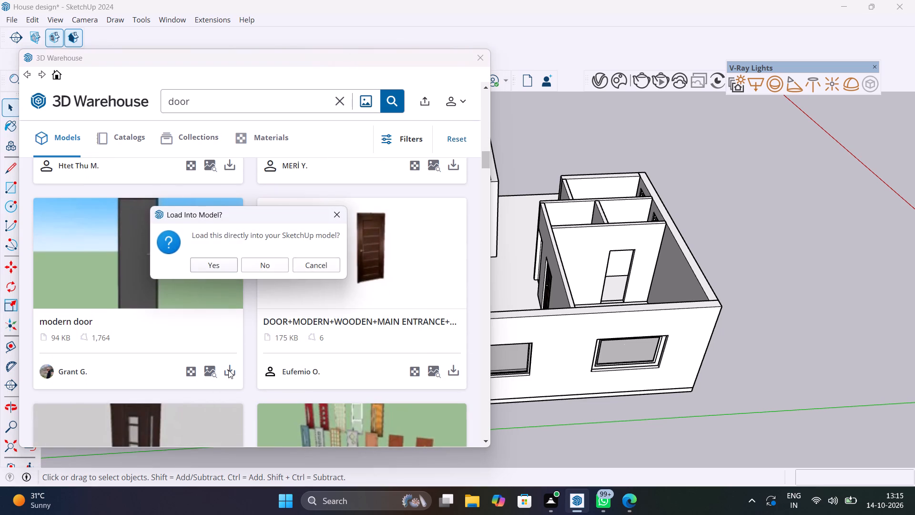
left_click(221, 258)
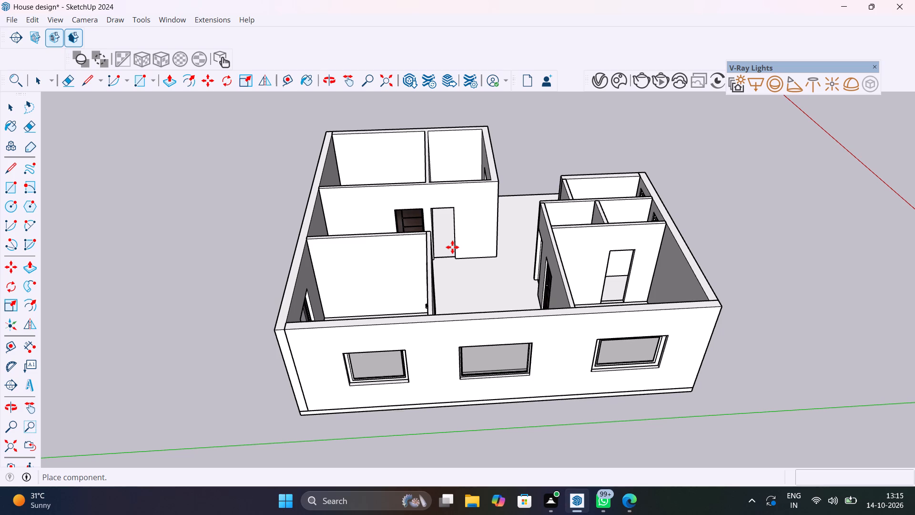
Place the modern door on the hall floor in front of the empty doorway beside the dark wood door.
scroll(488, 228, "up", 6)
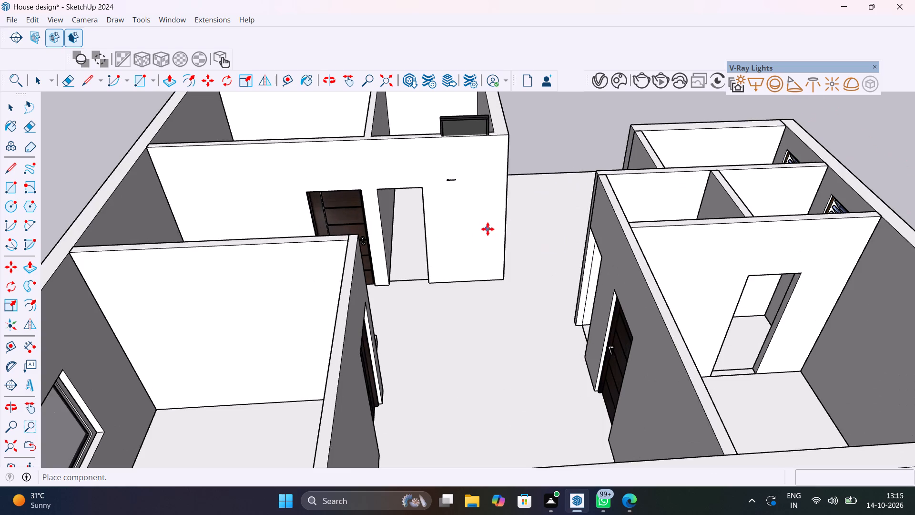
scroll(475, 252, "down", 3)
scroll(460, 308, "up", 4)
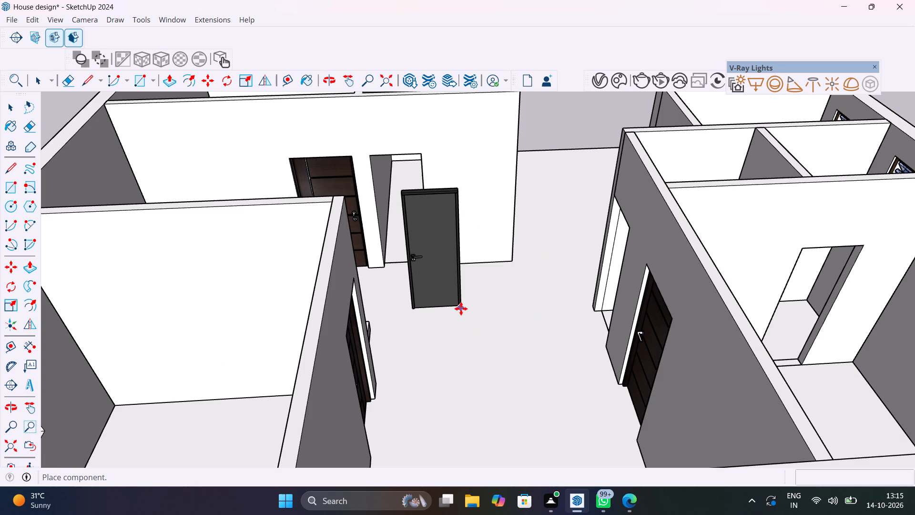
middle_click_drag(461, 305, 385, 310)
left_click(444, 293)
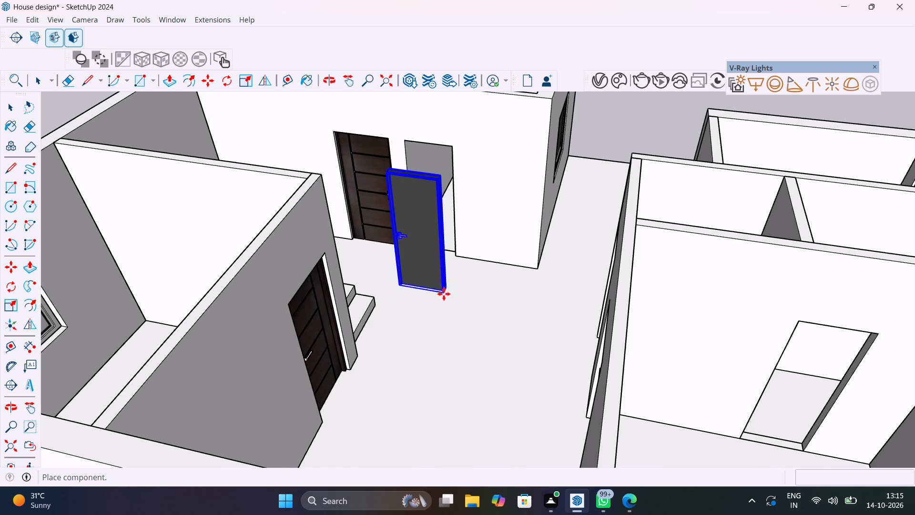
Move the modern door by its bottom corner about 3' 4" into the empty doorway beside the dark wood door.
scroll(447, 287, "up", 9)
middle_click_drag(446, 288, 342, 281)
scroll(342, 281, "up", 1)
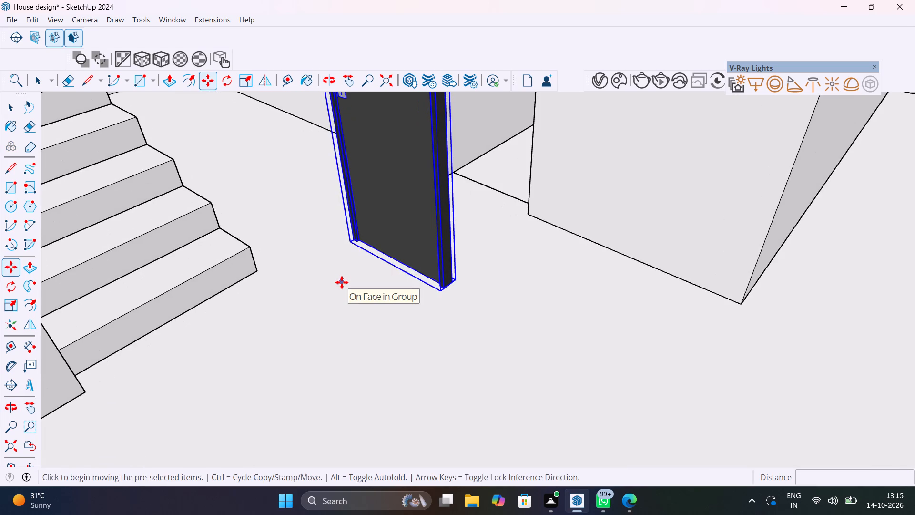
key("m")
left_click(455, 280)
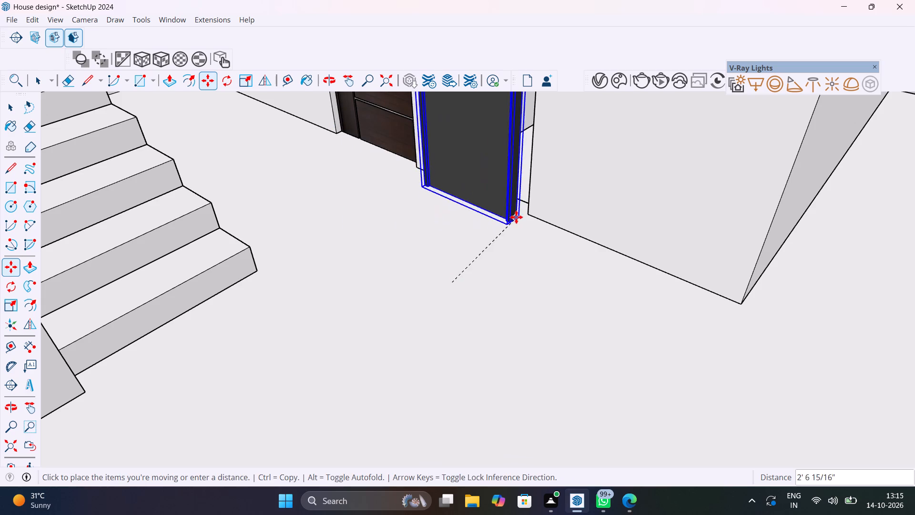
scroll(523, 206, "up", 7)
middle_click_drag(523, 205, 661, 202)
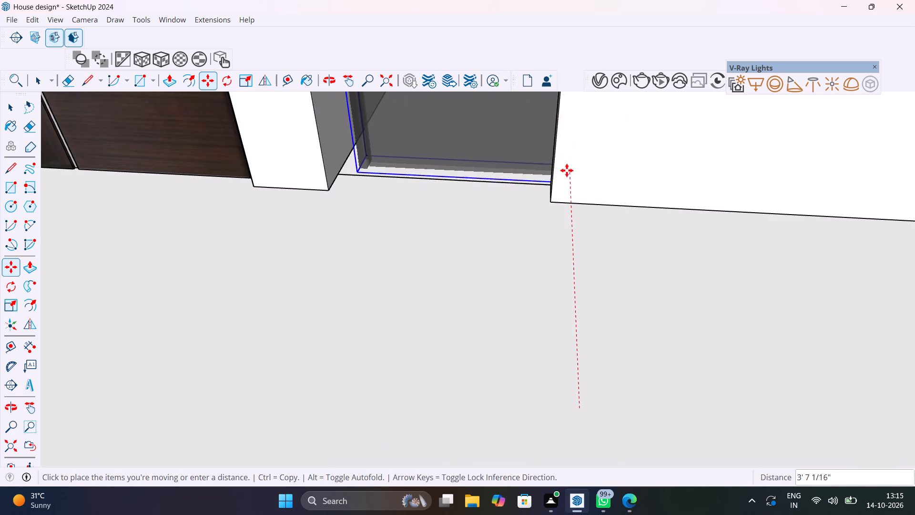
scroll(549, 182, "up", 14)
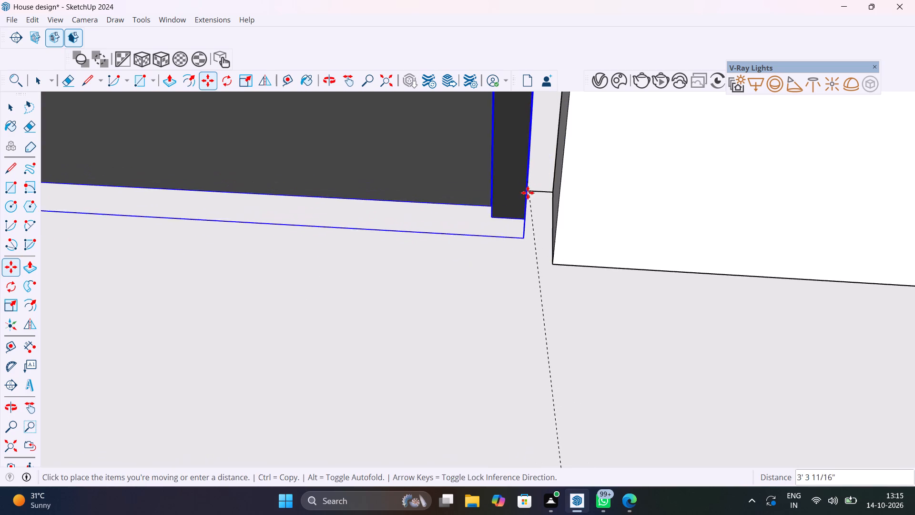
left_click(529, 204)
Move the modern door by its bottom corner about 1 11/16" to the midpoint of the doorway's bottom side edge.
left_click(524, 248)
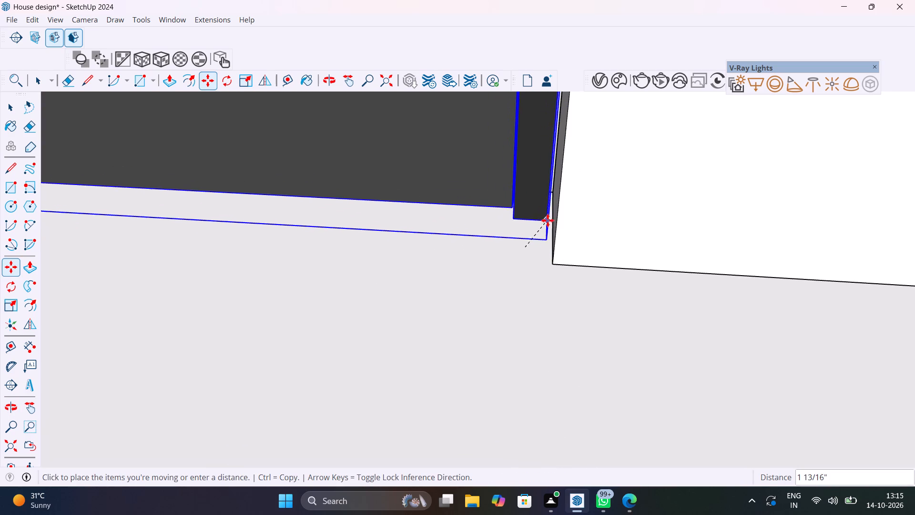
middle_click_drag(551, 216, 670, 180)
scroll(670, 181, "up", 1)
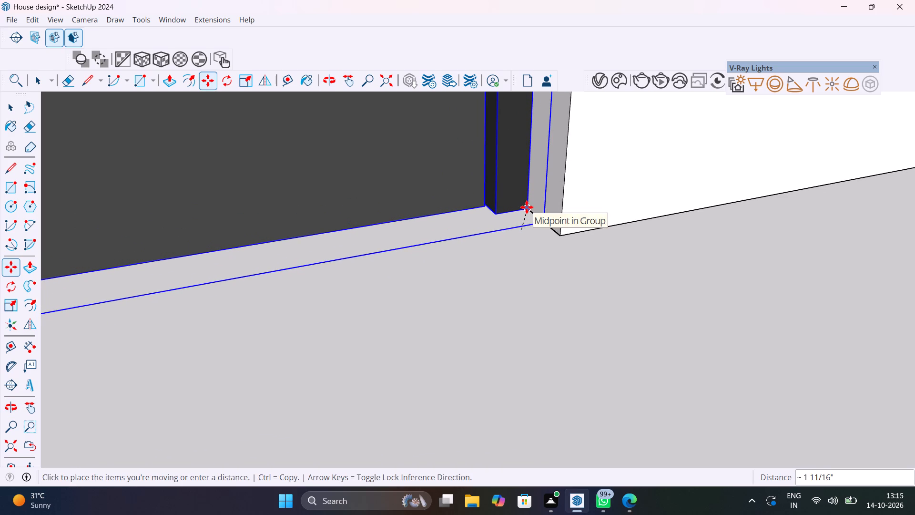
left_click(527, 207)
Examine how the grey modern door fits its doorway beside the dark wood door, from top to bottom.
scroll(519, 274, "down", 20)
scroll(519, 274, "down", 3)
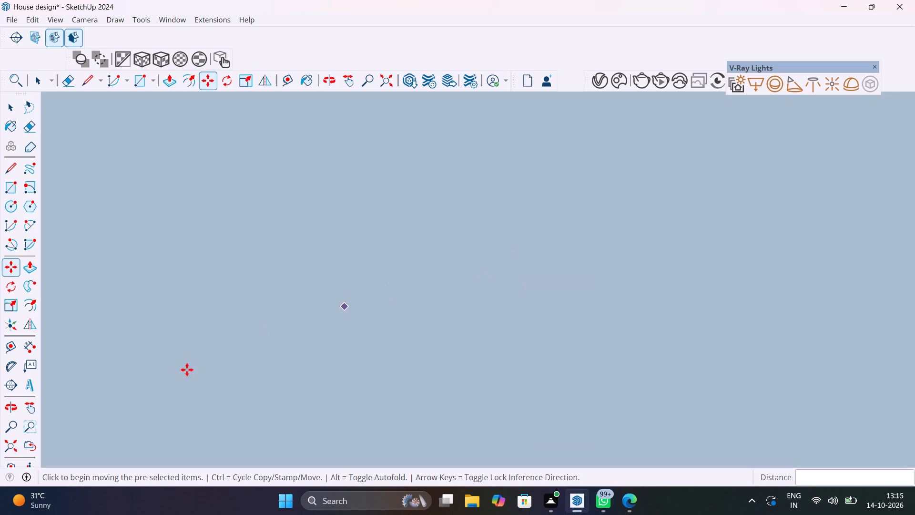
left_click(14, 446)
scroll(226, 223, "up", 6)
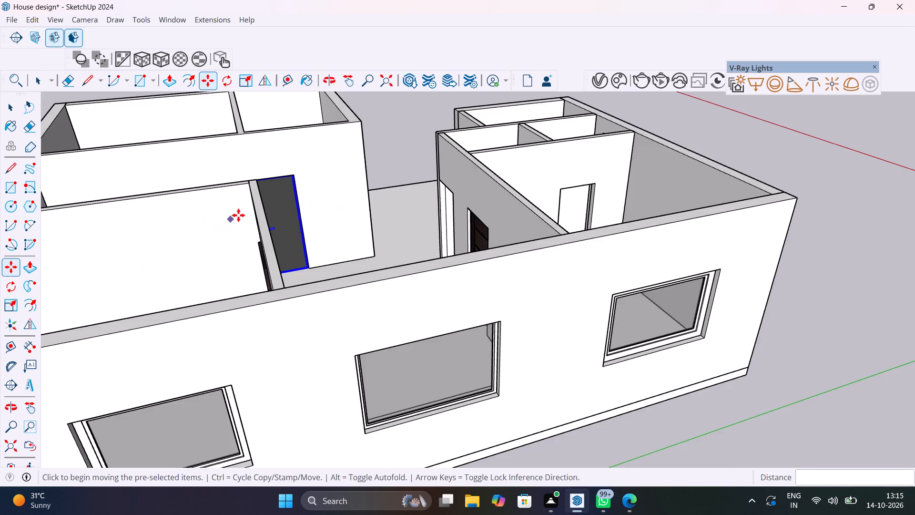
scroll(238, 215, "up", 4)
middle_click_drag(300, 193, 248, 188)
key("space")
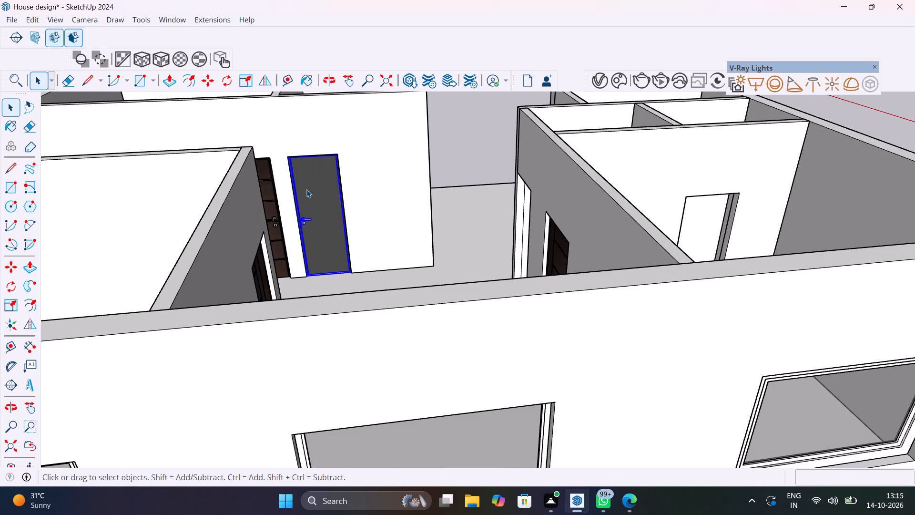
scroll(317, 191, "up", 4)
key("s")
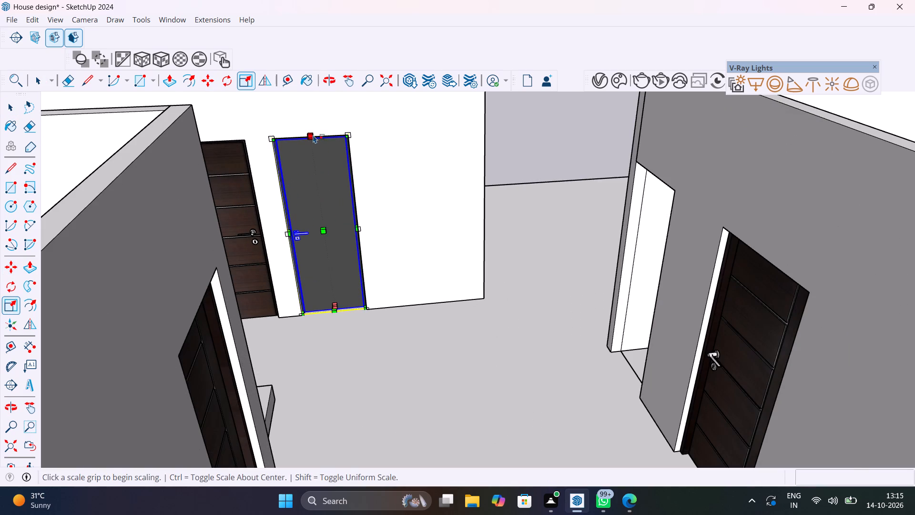
scroll(313, 134, "up", 11)
middle_click_drag(314, 129, 340, 53)
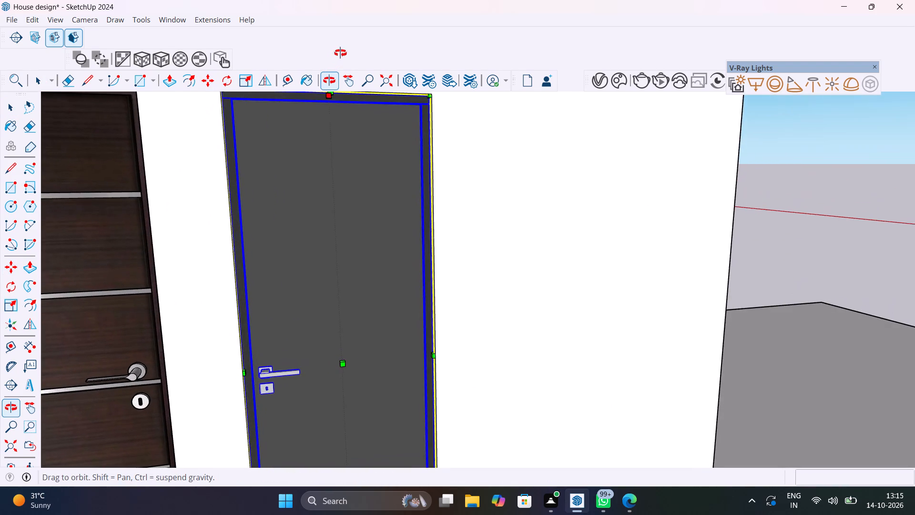
middle_click_drag(340, 53, 370, 132)
middle_click_drag(337, 175, 322, 85)
scroll(322, 179, "down", 7)
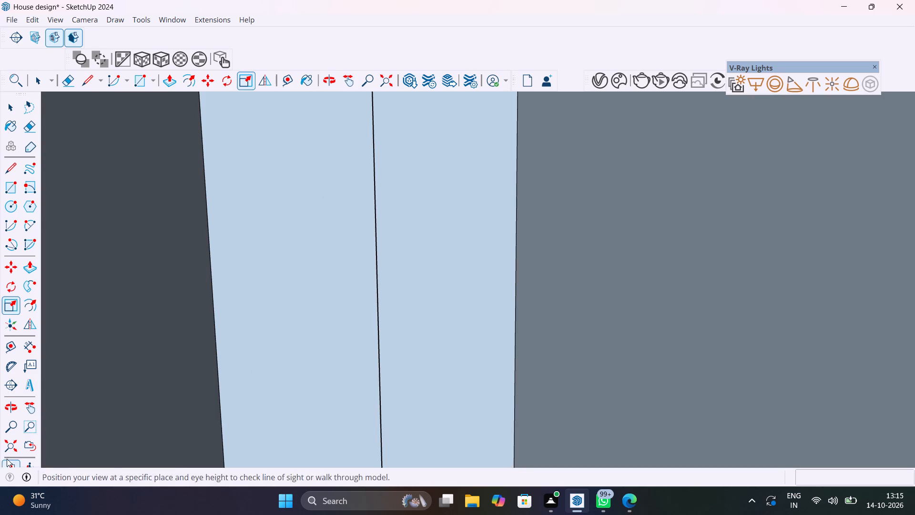
left_click(7, 448)
middle_click_drag(357, 222, 270, 344)
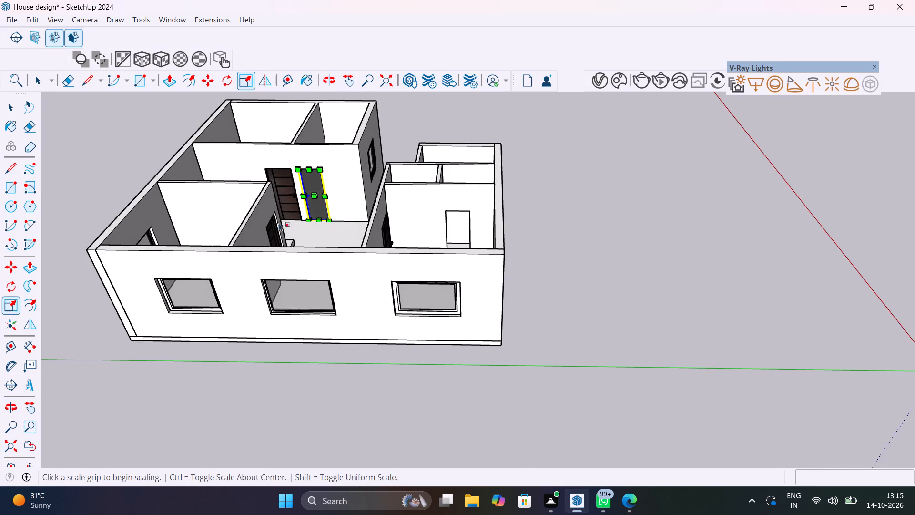
scroll(298, 194, "up", 6)
key("space")
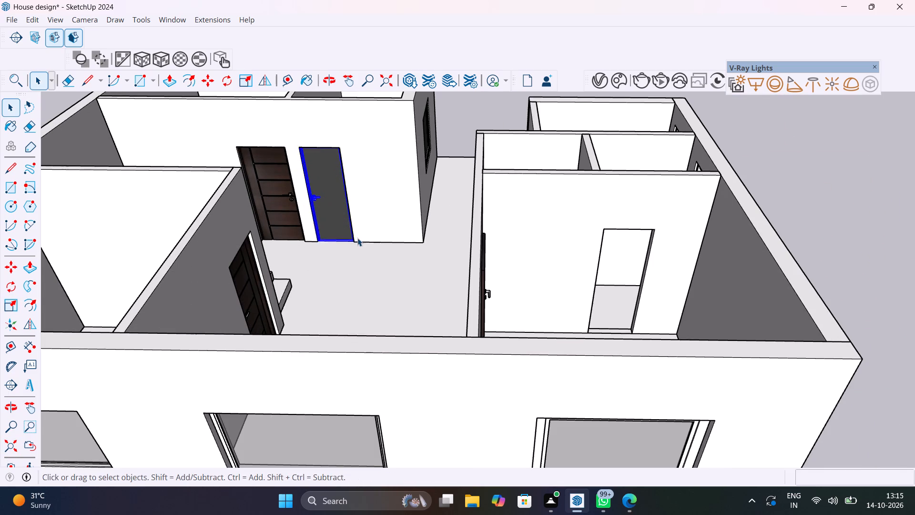
Look around the hall and adjoining rooms to check the fitted doors and find doorways that are still empty.
scroll(357, 238, "down", 6)
middle_click_drag(355, 242, 417, 234)
left_click(417, 123)
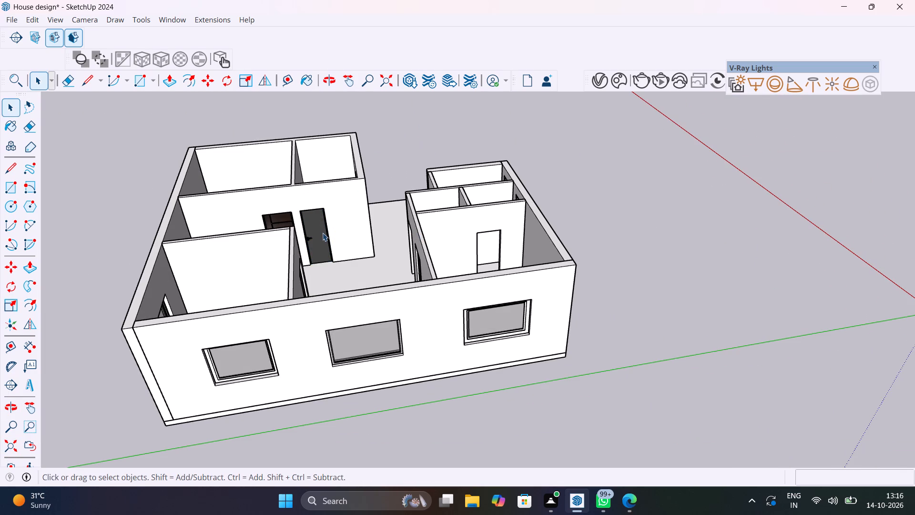
scroll(323, 233, "up", 9)
middle_click_drag(345, 235, 555, 255)
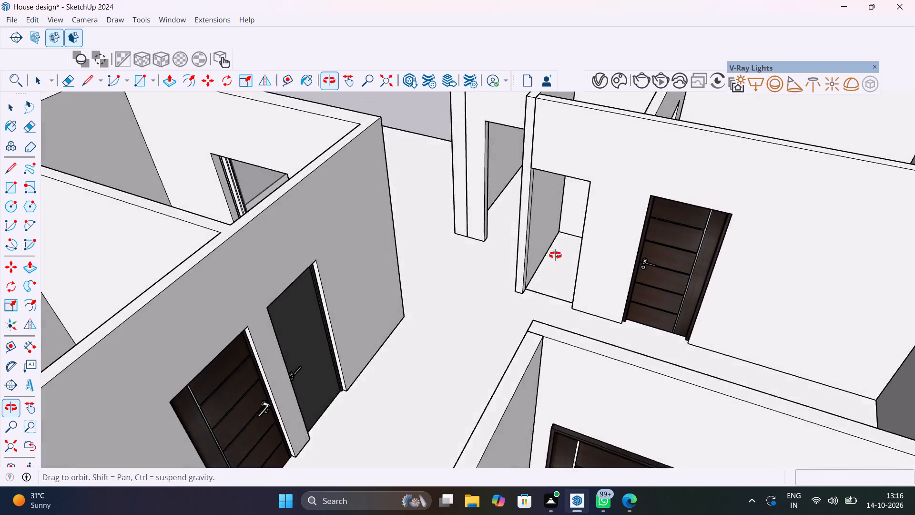
middle_click_drag(555, 255, 189, 262)
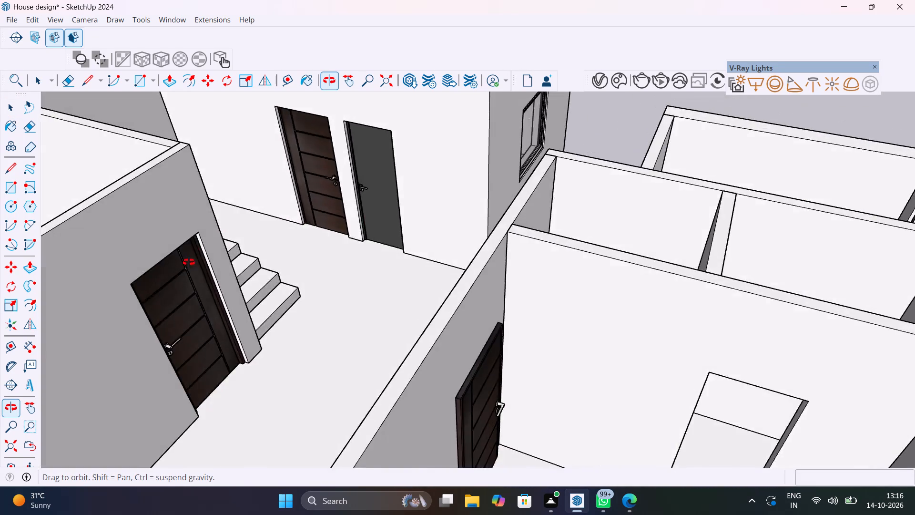
middle_click_drag(189, 262, 607, 269)
scroll(558, 257, "down", 6)
middle_click_drag(582, 235, 325, 205)
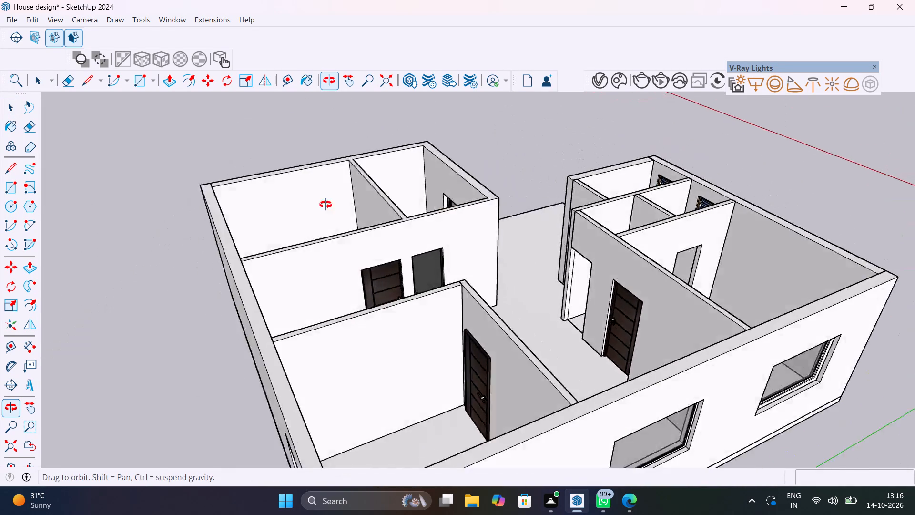
middle_click_drag(325, 205, 272, 200)
Browse the 3D Warehouse door models and load the brown "wood door" directly into the house model.
left_click(182, 22)
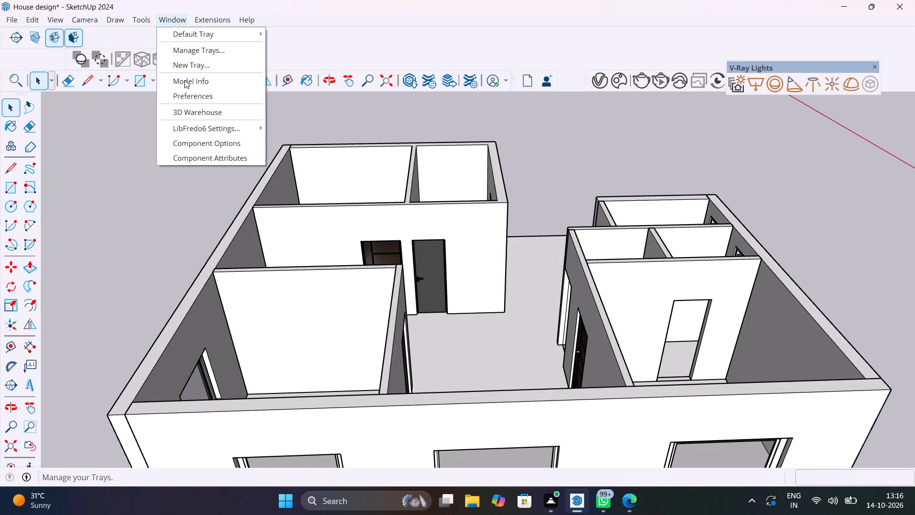
left_click(214, 117)
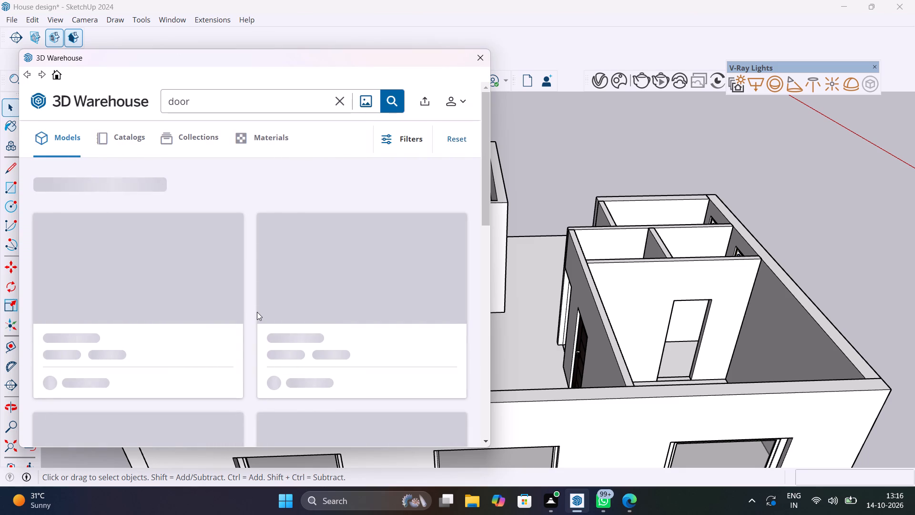
scroll(278, 324, "down", 5)
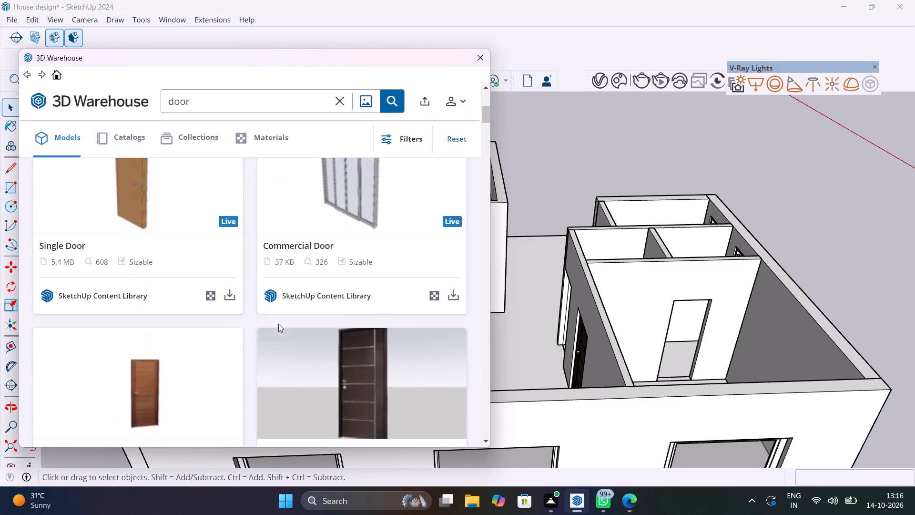
scroll(278, 324, "up", 1)
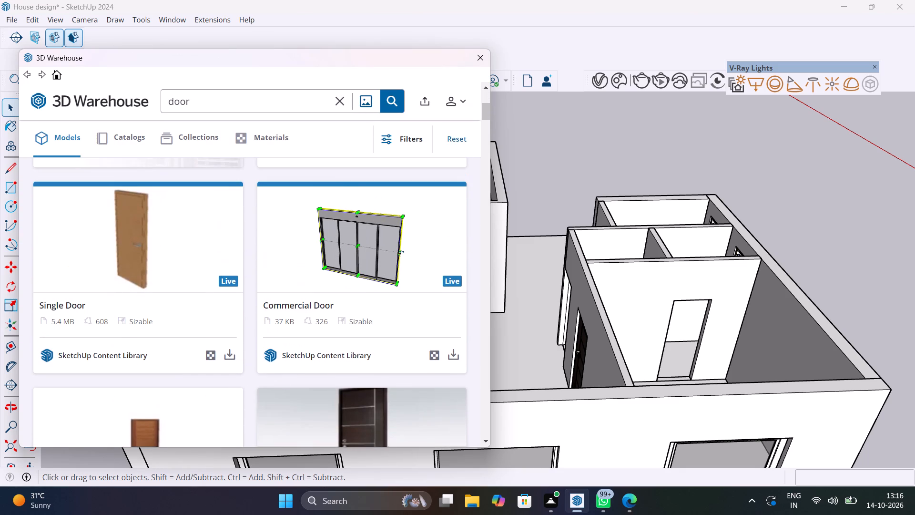
scroll(278, 324, "down", 3)
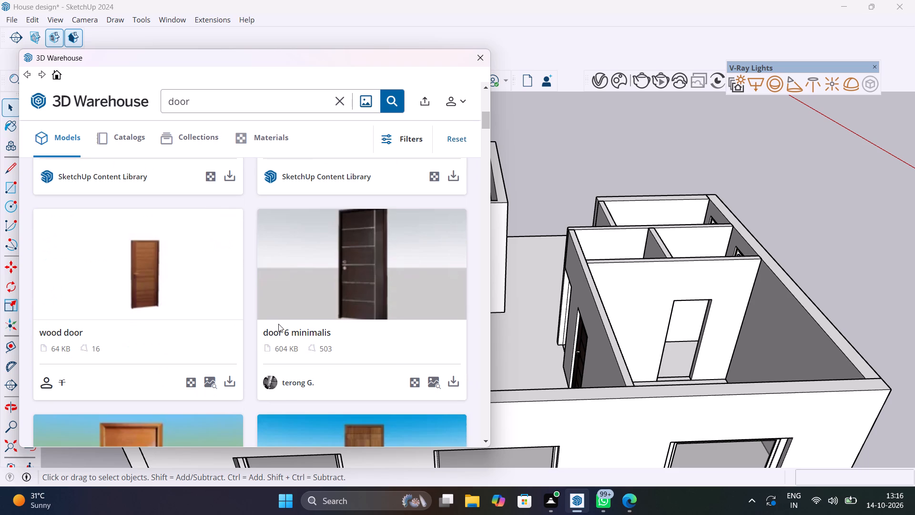
scroll(228, 383, "down", 4)
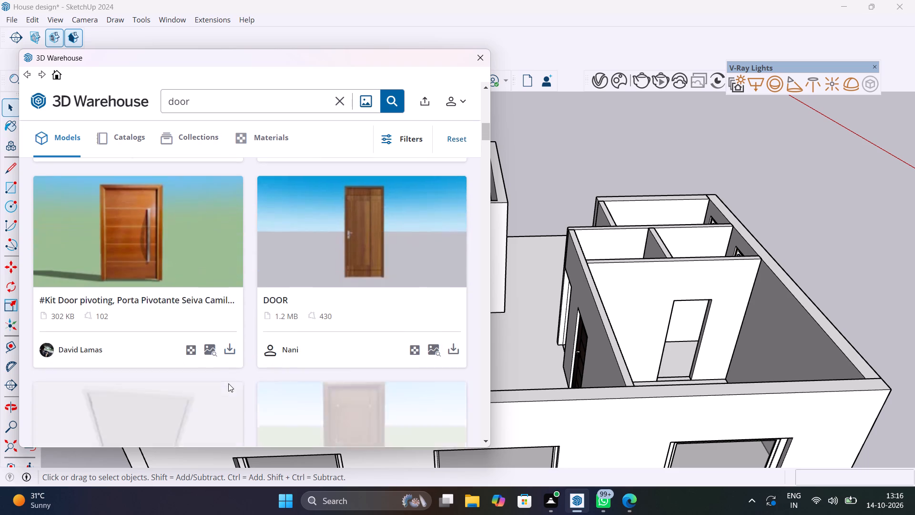
scroll(228, 383, "down", 4)
scroll(228, 383, "up", 7)
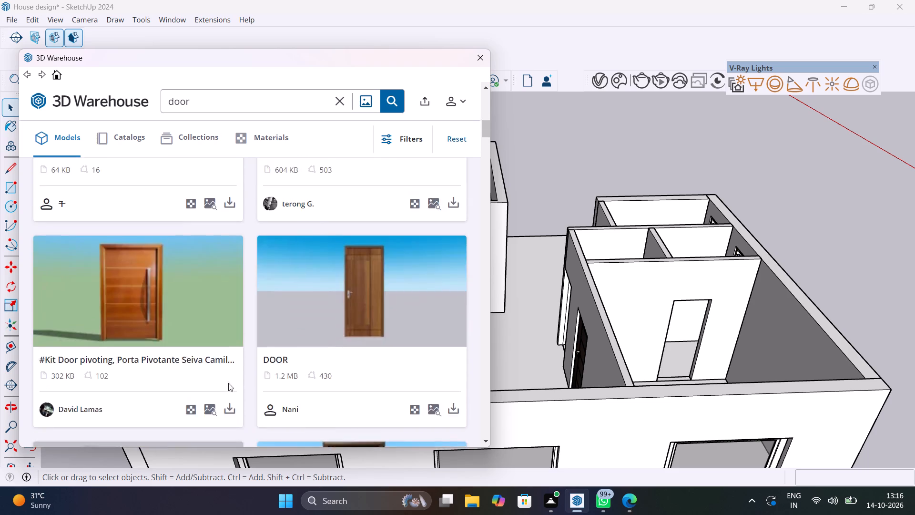
scroll(228, 383, "up", 3)
scroll(228, 383, "down", 2)
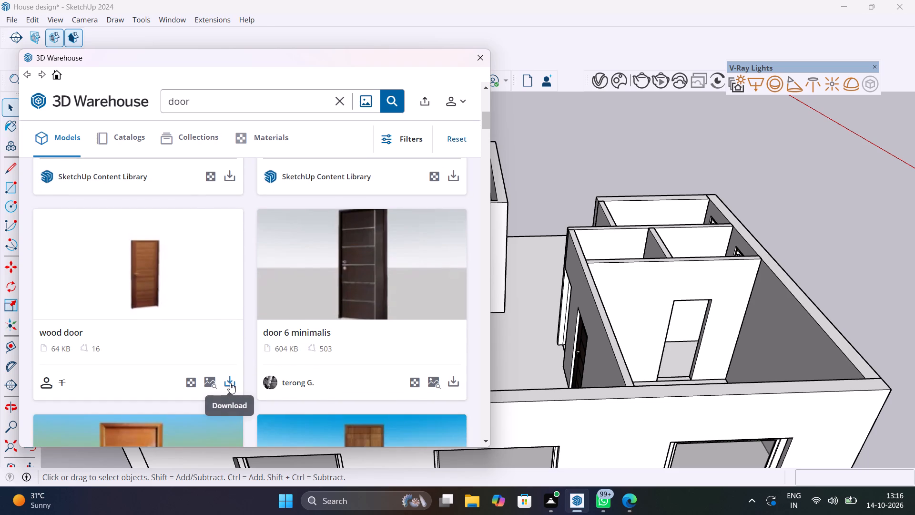
left_click(230, 382)
left_click(224, 267)
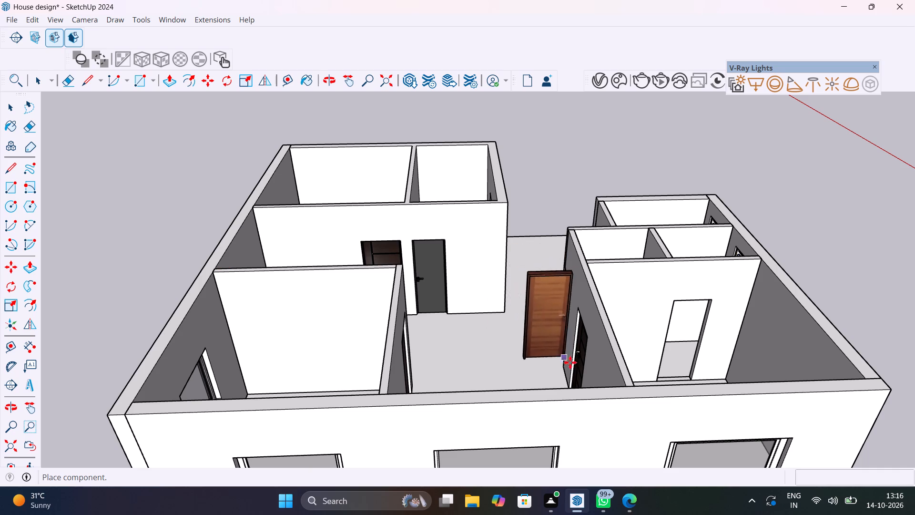
Place the wood door on the room floor in front of the empty doorway in the room across the hall.
scroll(710, 383, "up", 4)
middle_click_drag(706, 360, 631, 425)
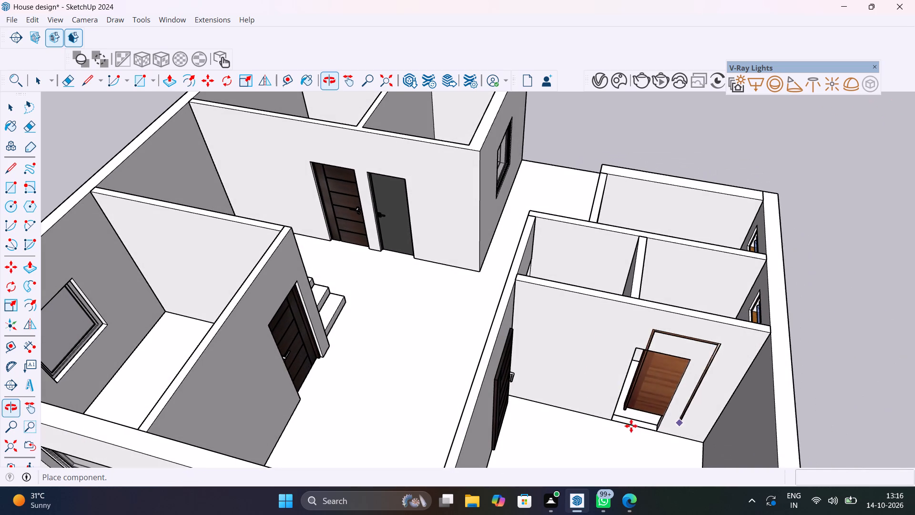
left_click(652, 462)
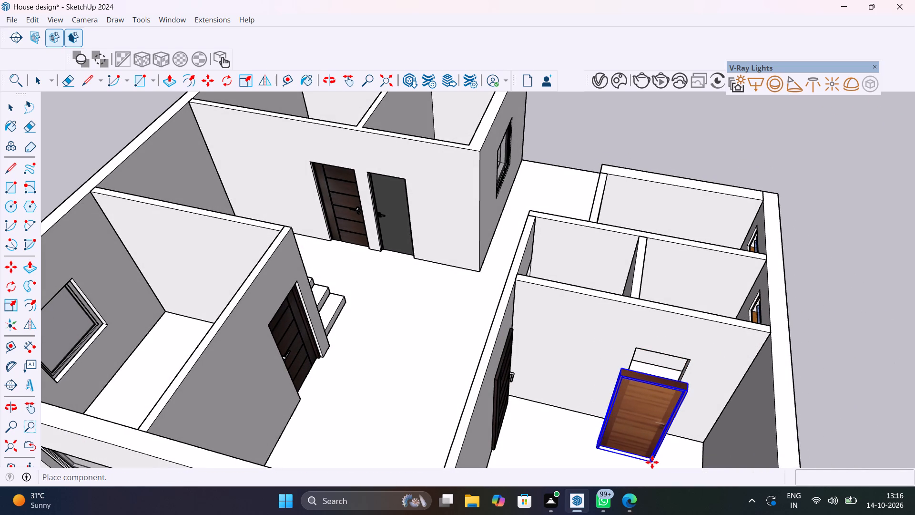
Copy the wood door about 14' 7 1/2" onto the hall floor in front of the grey modern door.
left_click(597, 451)
left_click(385, 330)
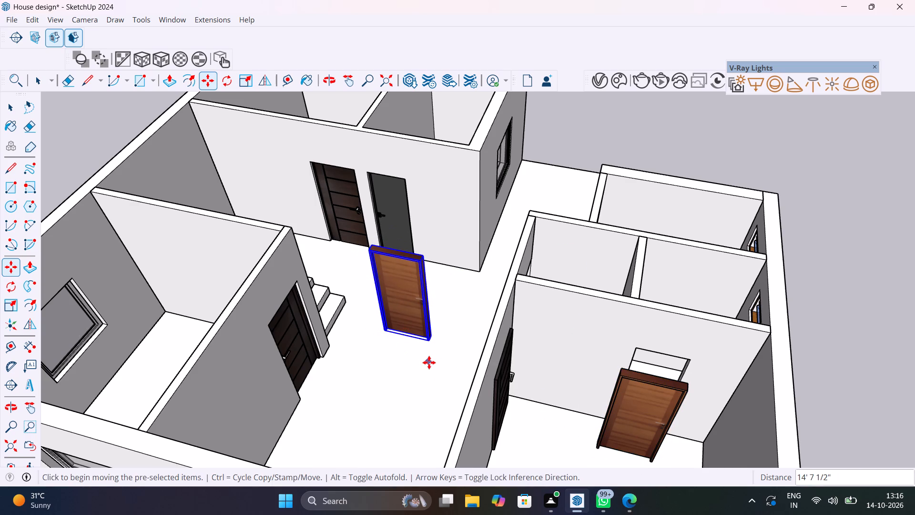
key("Escape")
Move the original wood door by its front bottom corner about 2' 15/16" onto the side edge of the room's empty doorway.
scroll(625, 417, "up", 4)
middle_click_drag(634, 424, 602, 391, "shift")
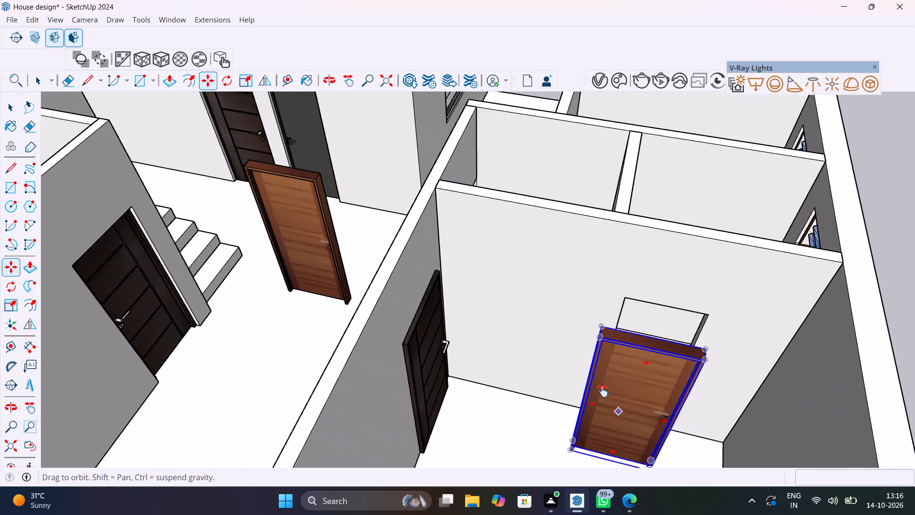
middle_click_drag(602, 391, 518, 269, "shift")
scroll(518, 269, "up", 1)
key("space")
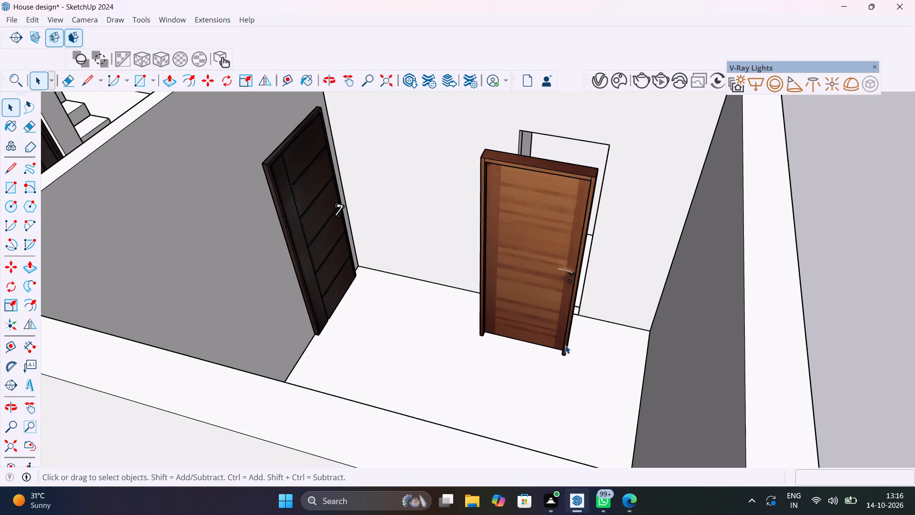
left_click(565, 345)
scroll(570, 348, "up", 10)
middle_click_drag(569, 351, 537, 319)
scroll(537, 319, "up", 1)
key("m")
left_click(532, 356)
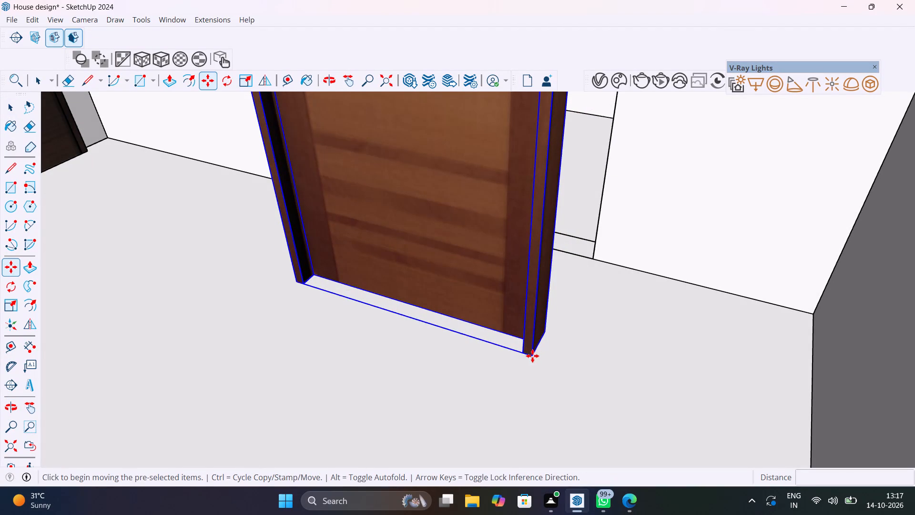
scroll(591, 252, "up", 5)
middle_click_drag(591, 251, 652, 257)
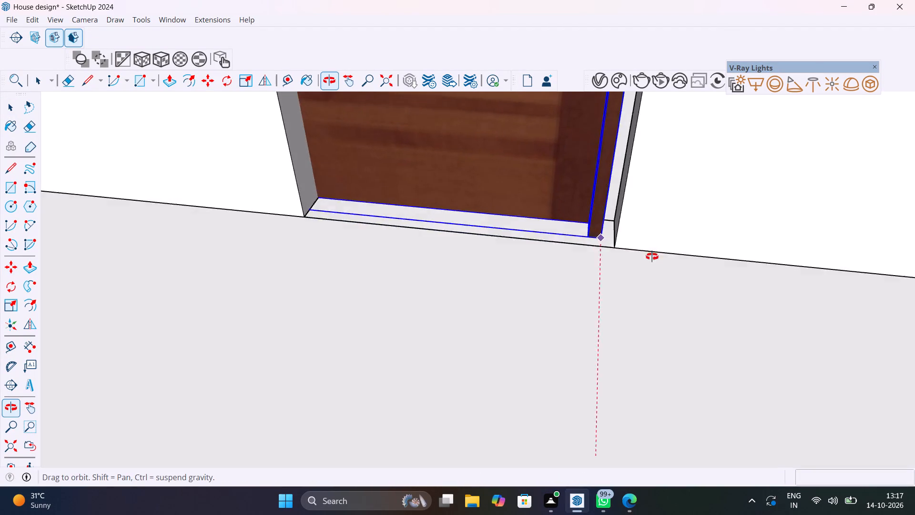
middle_click_drag(652, 257, 713, 261)
scroll(713, 259, "up", 1)
scroll(713, 260, "down", 1)
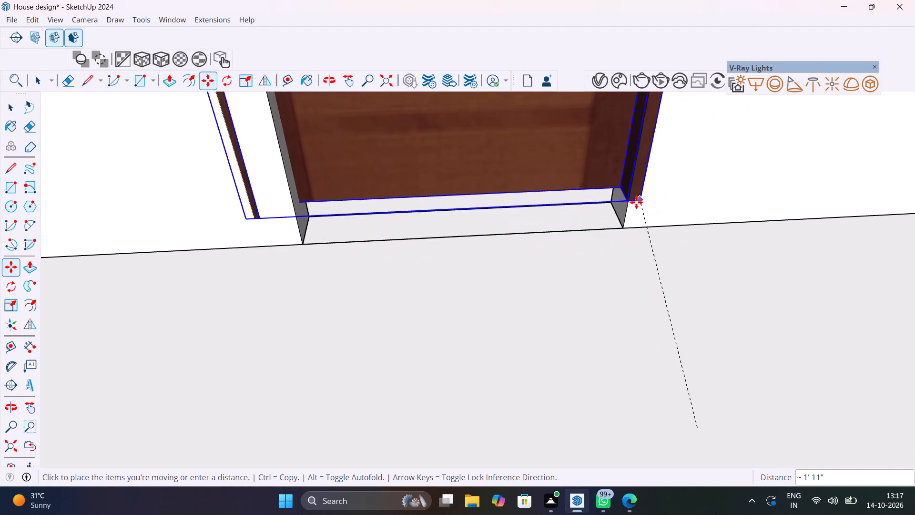
scroll(624, 208, "up", 9)
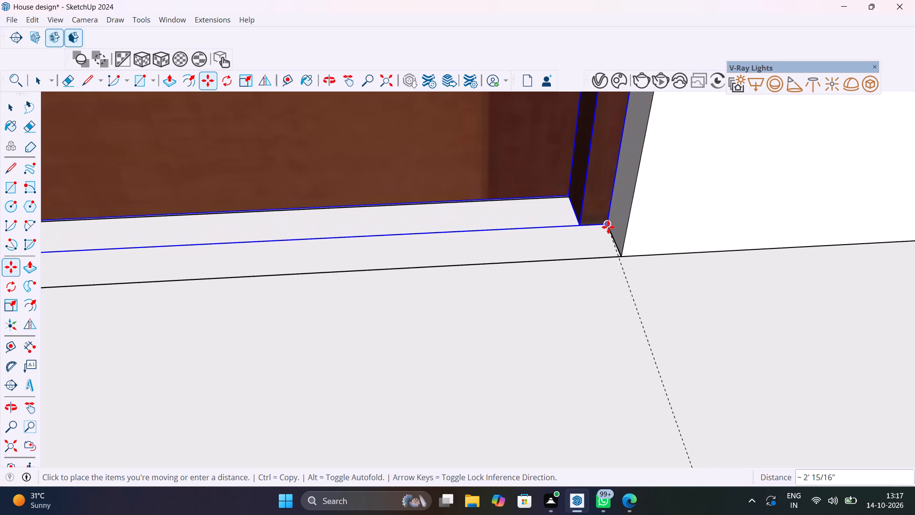
left_click(608, 227)
Scale the wood door down uniformly from its upper corner so it is smaller than the room's doorway.
scroll(581, 259, "down", 20)
scroll(581, 259, "down", 4)
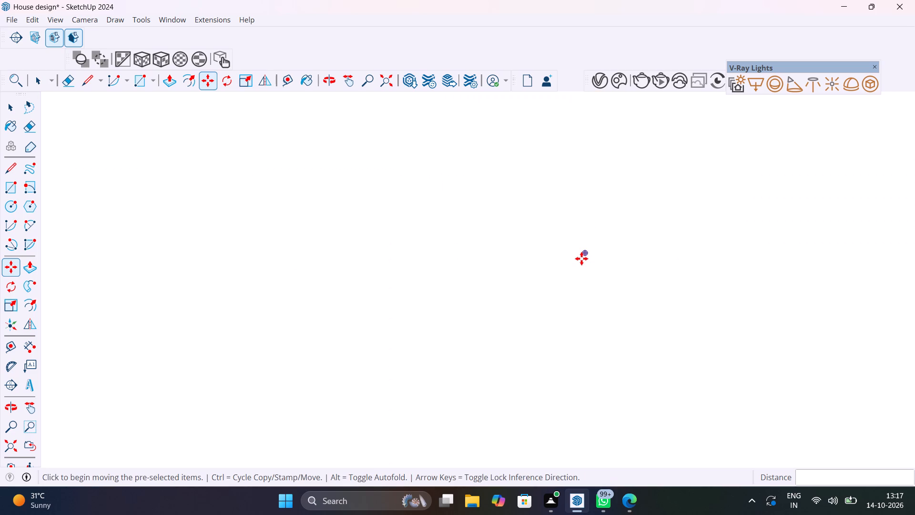
left_click(10, 443)
scroll(418, 282, "up", 7)
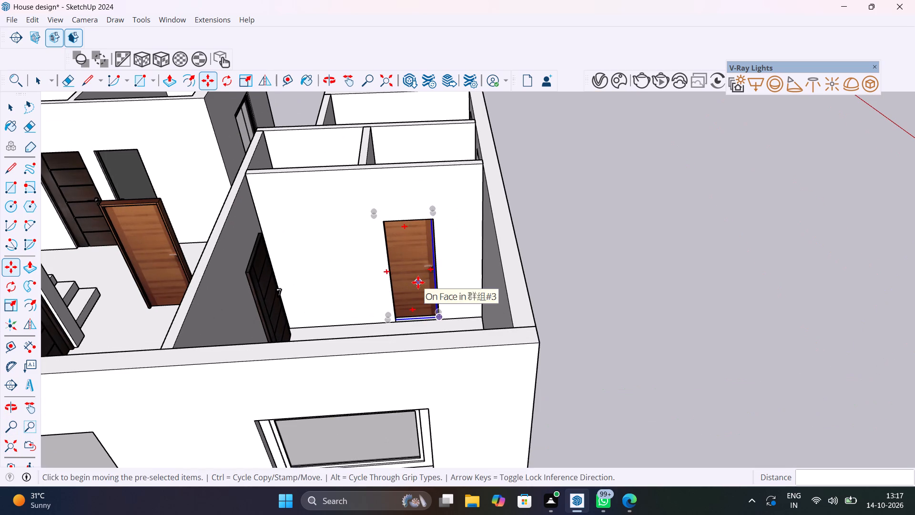
key("s")
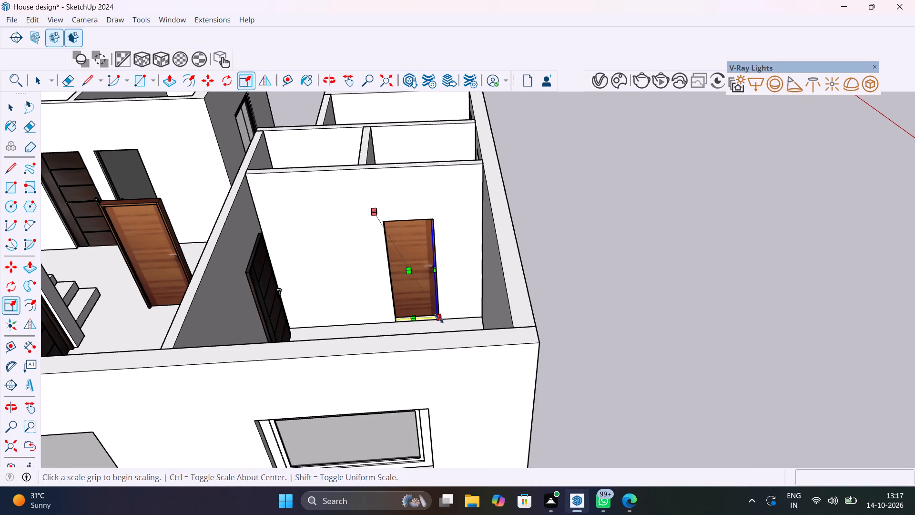
left_click(439, 319)
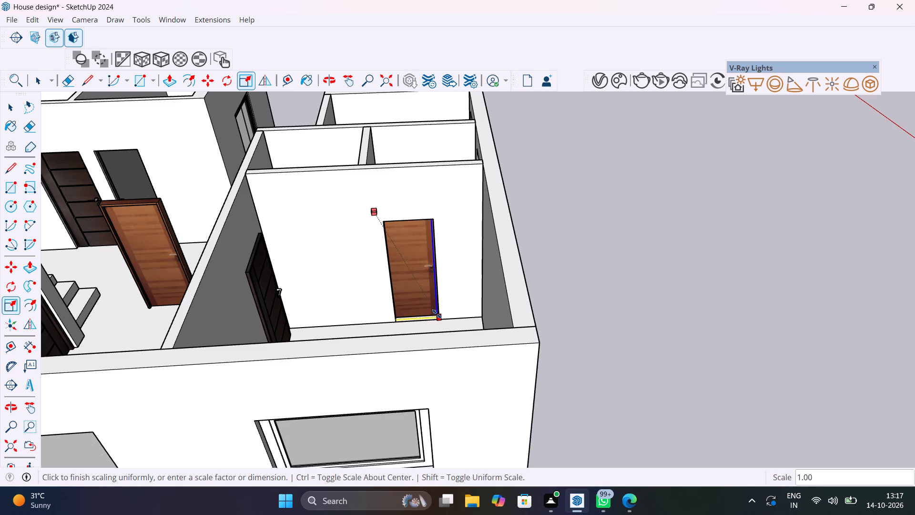
key("Escape")
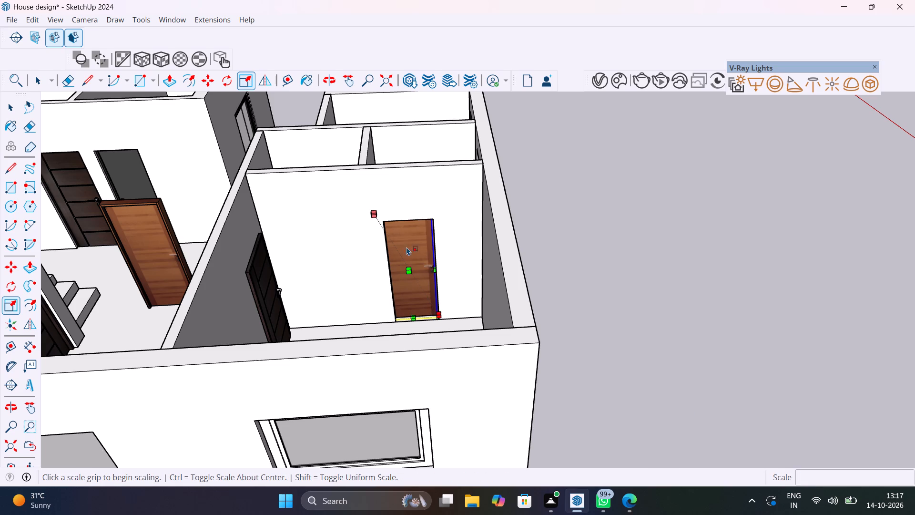
left_click(376, 215)
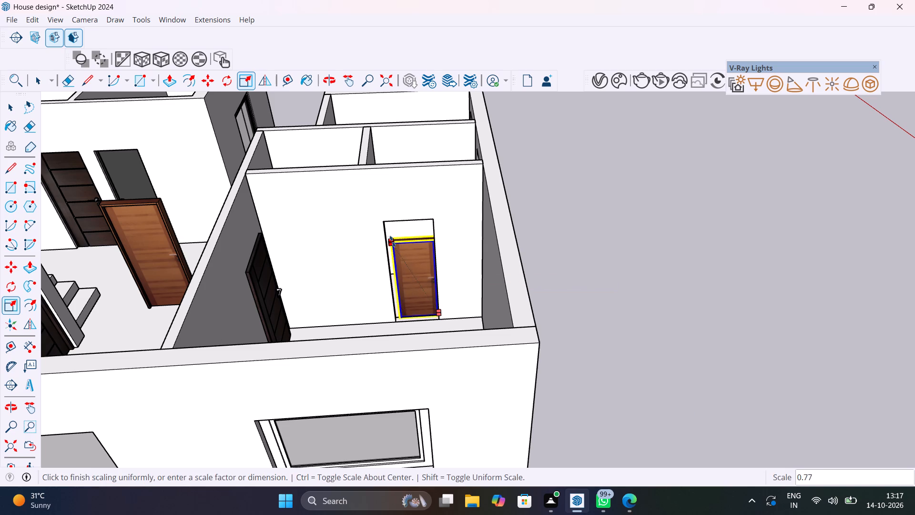
left_click(394, 251)
Move the reduced wood door about 5" across the doorway by its front bottom corner to meet the opposite side edge.
scroll(412, 288, "up", 5)
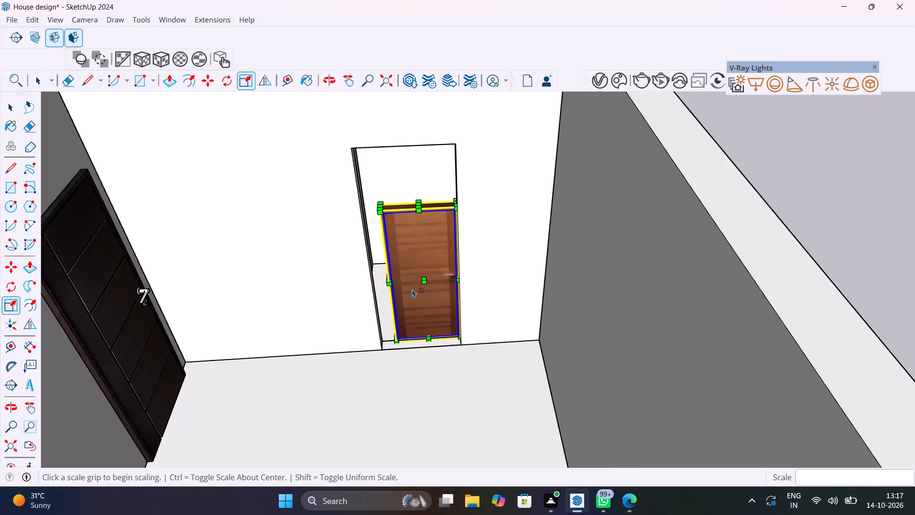
scroll(412, 289, "up", 5)
key("m")
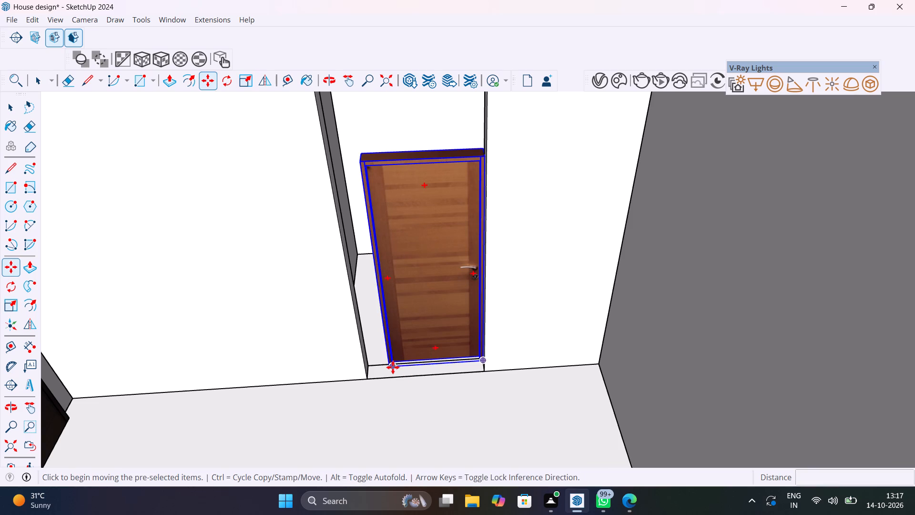
left_click(393, 367)
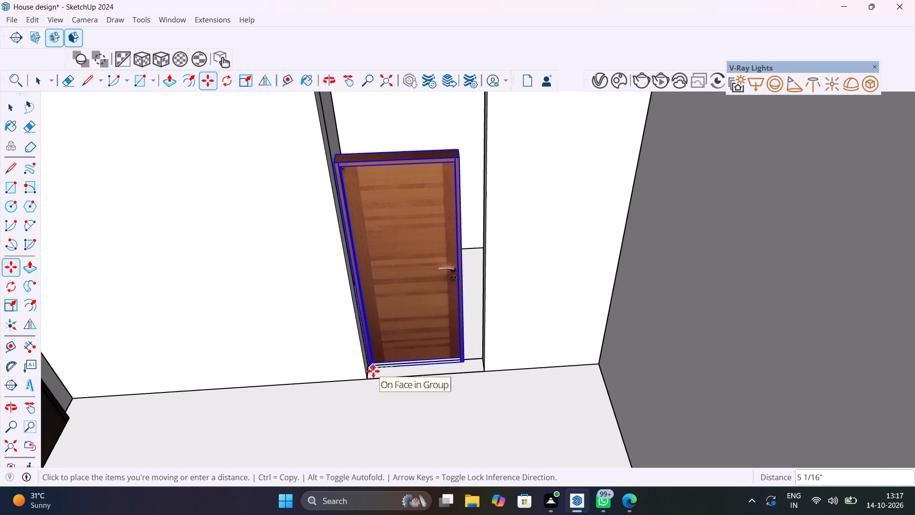
left_click(373, 371)
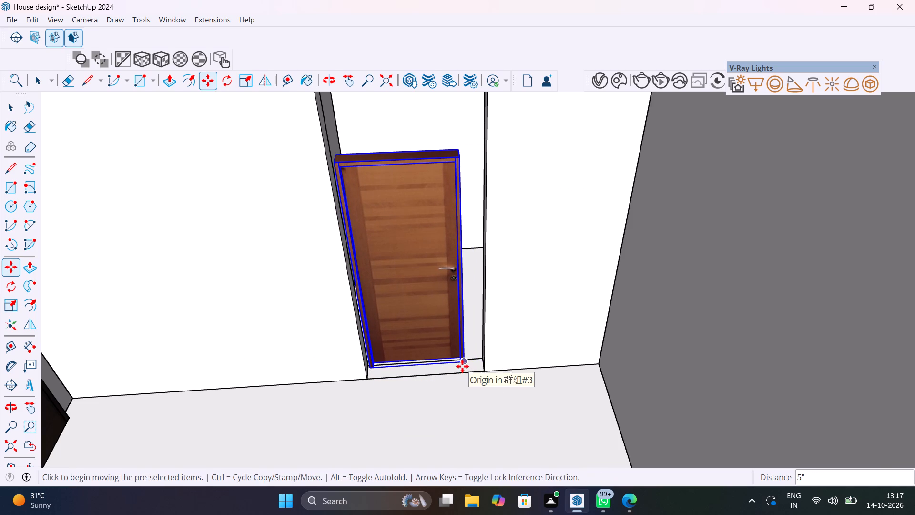
Widen the wood door by a scale of about 1.20 so it spans the doorway's width.
key("s")
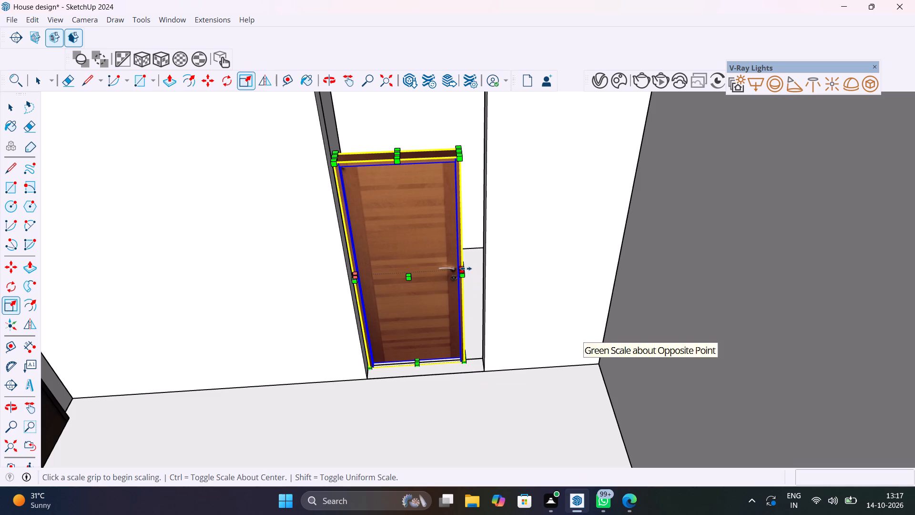
left_click(466, 268)
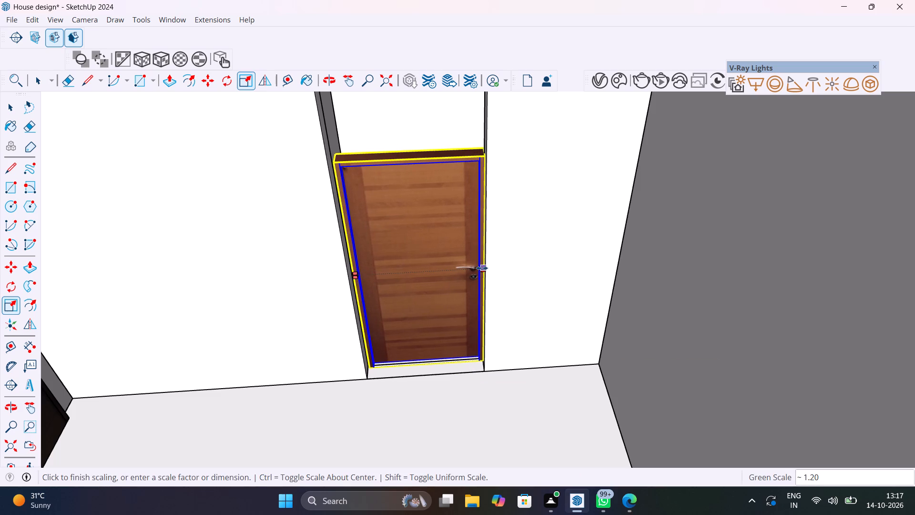
left_click(482, 268)
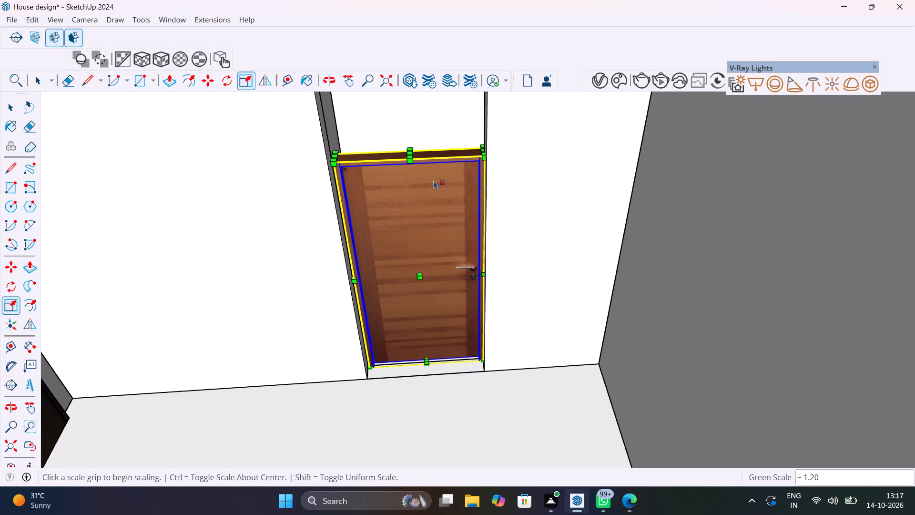
Stretch the wood door's height upward from its top edge toward the top of the doorway.
middle_click_drag(434, 180, 435, 259)
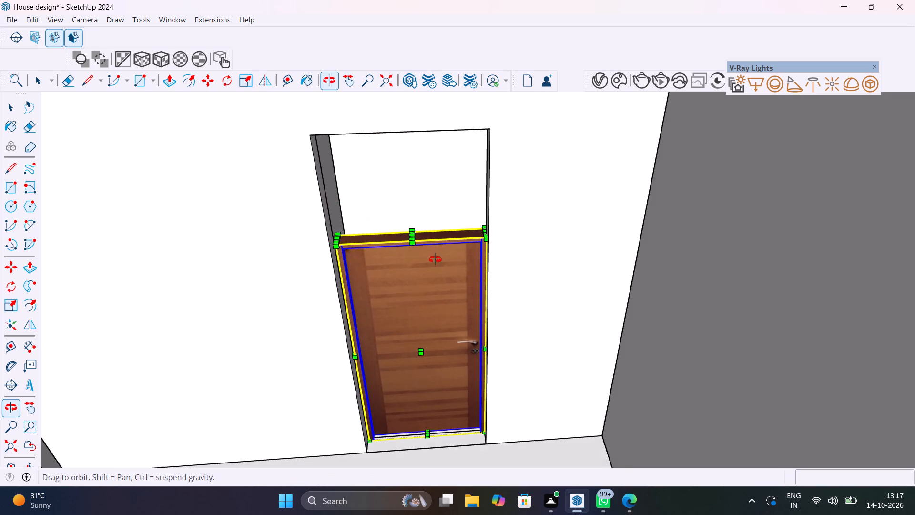
middle_click_drag(435, 259, 437, 240)
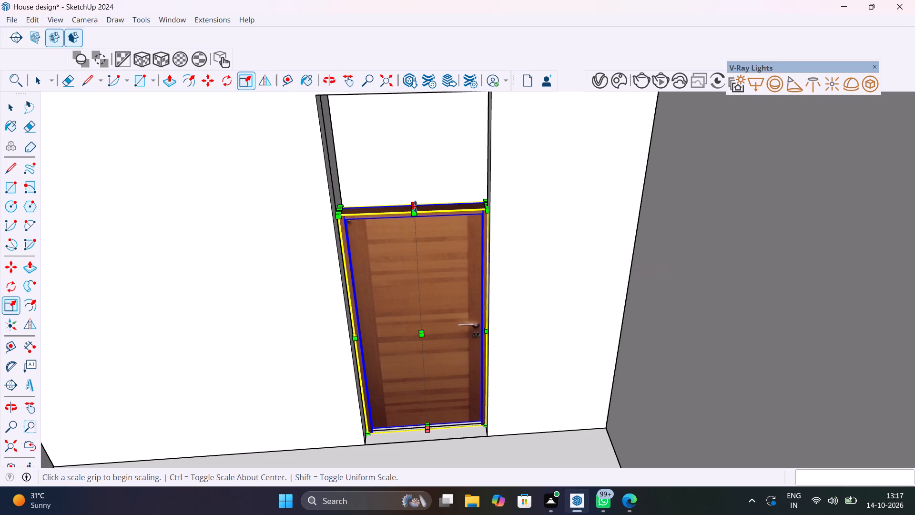
scroll(415, 206, "up", 12)
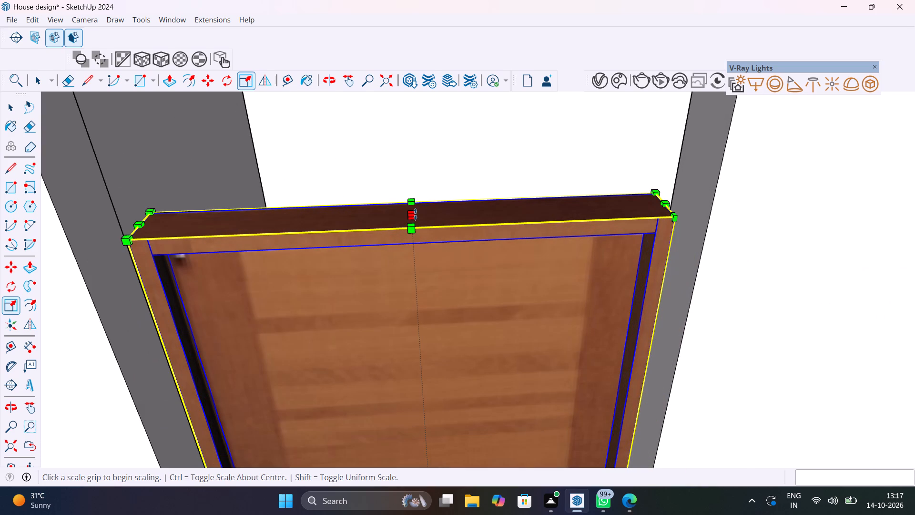
left_click(416, 215)
scroll(416, 176, "down", 20)
scroll(416, 176, "down", 1)
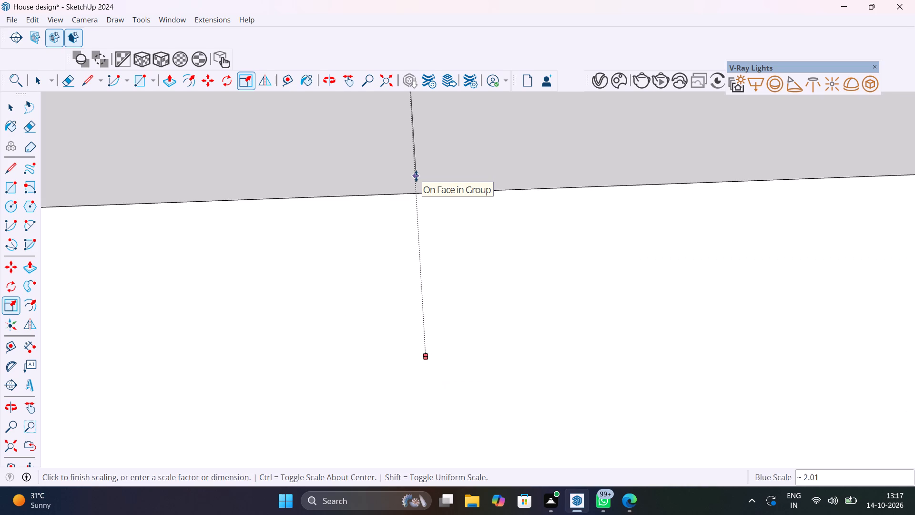
scroll(416, 176, "up", 20)
scroll(416, 176, "up", 17)
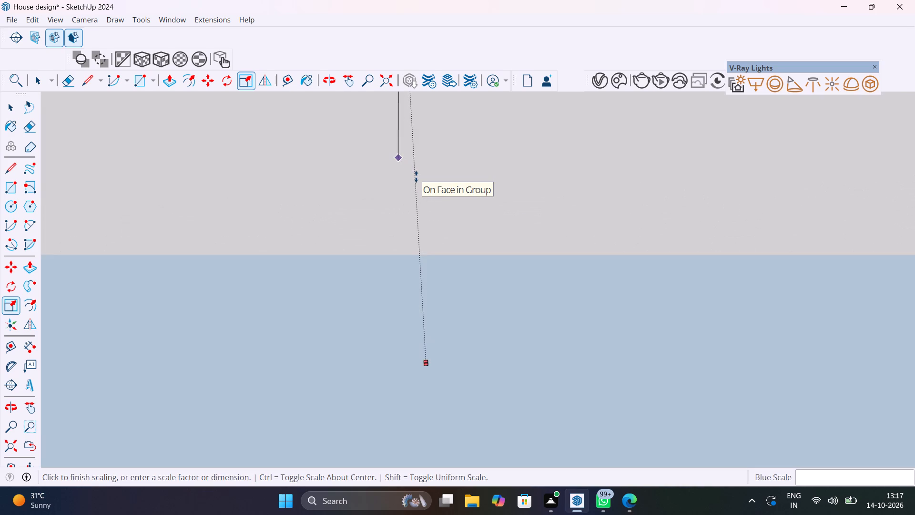
scroll(416, 176, "up", 12)
left_click(15, 445)
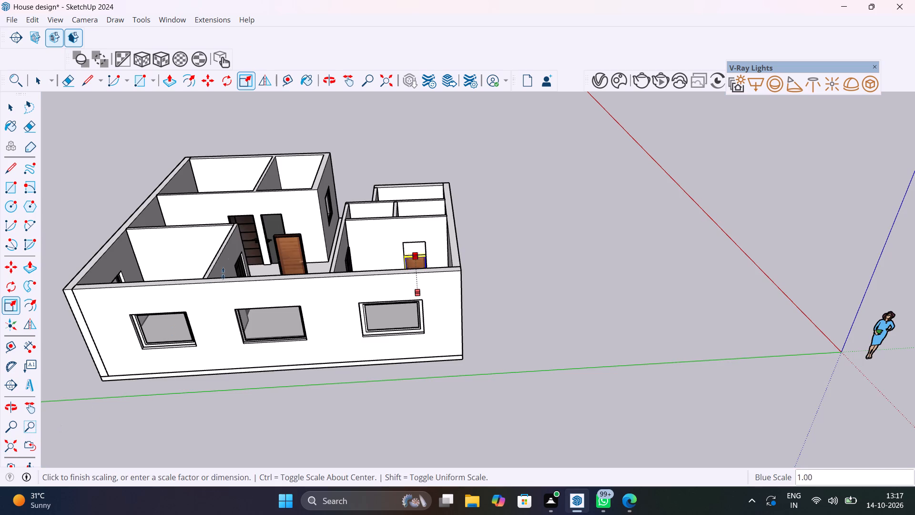
scroll(392, 244, "up", 12)
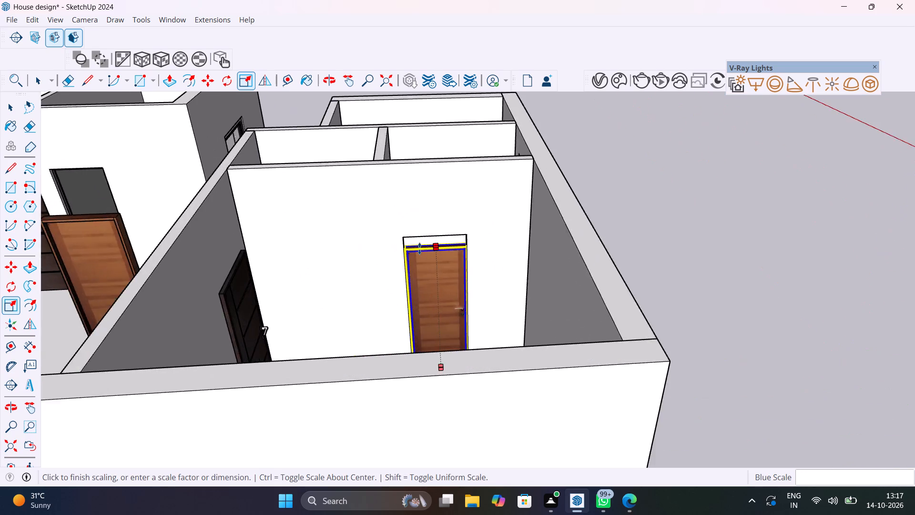
scroll(419, 248, "up", 7)
left_click(447, 232)
Scale the wood door's height by about 1.05 up to the top edge of the doorway and deselect the door.
scroll(444, 261, "down", 5)
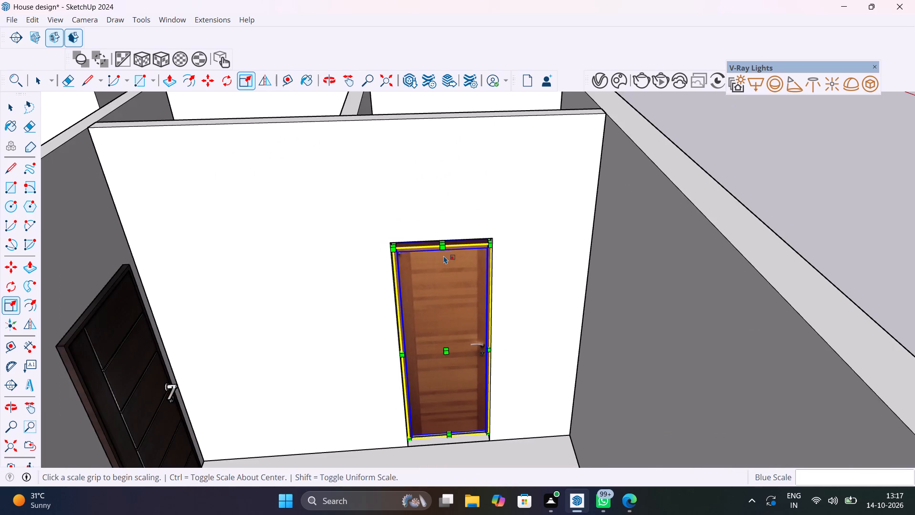
scroll(444, 254, "up", 10)
middle_click_drag(452, 254, 477, 177)
scroll(477, 177, "up", 1)
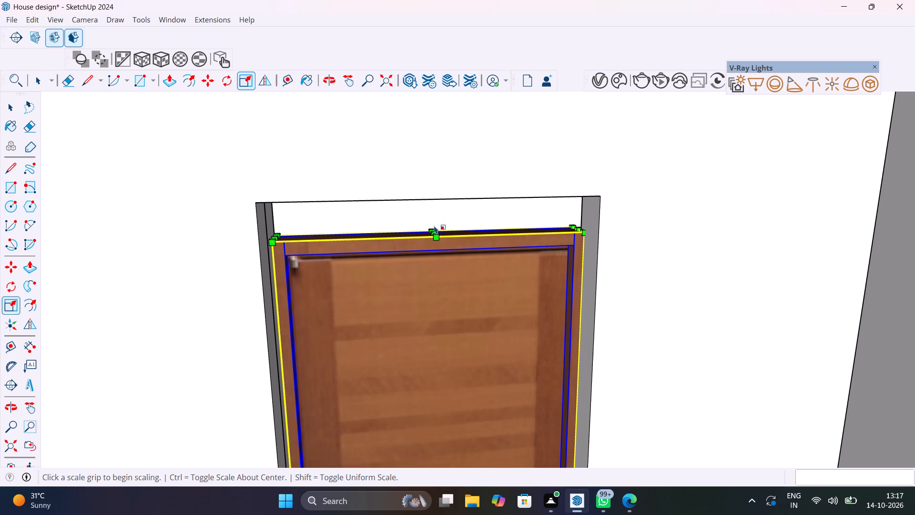
left_click(433, 231)
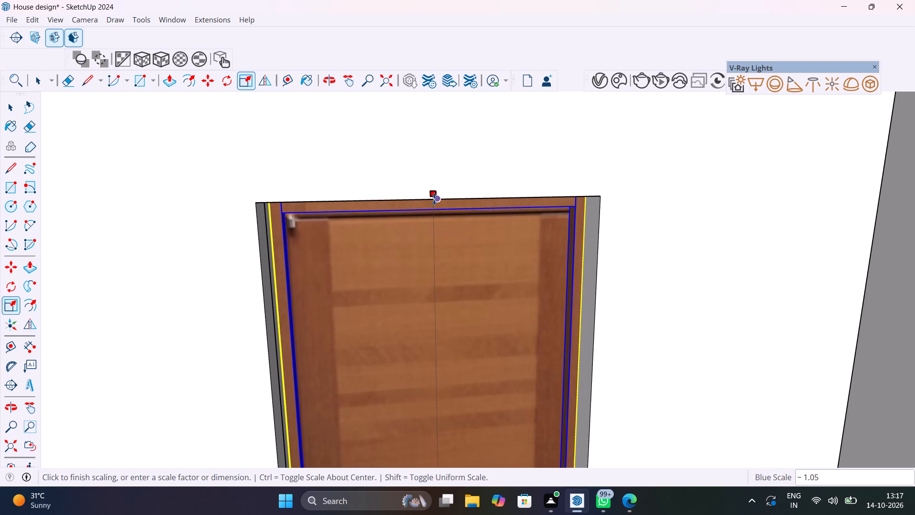
left_click(434, 199)
scroll(451, 240, "down", 13)
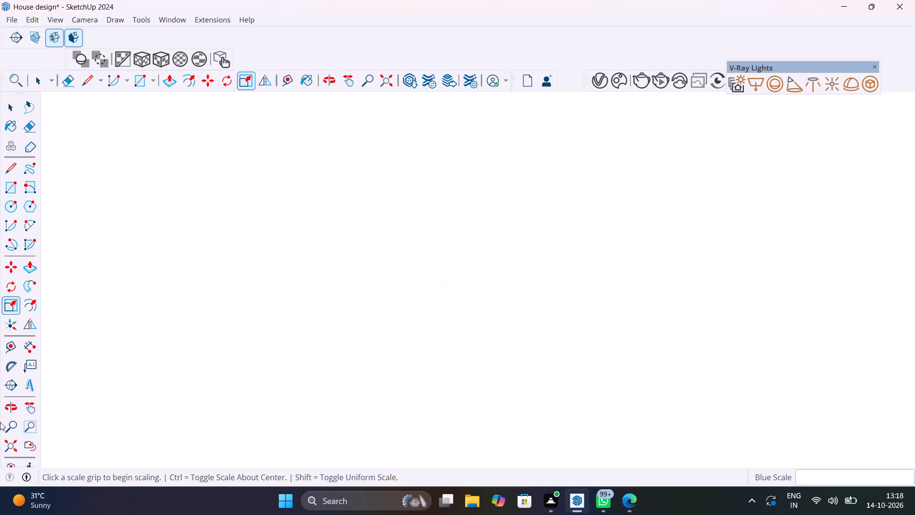
left_click(9, 441)
key("space")
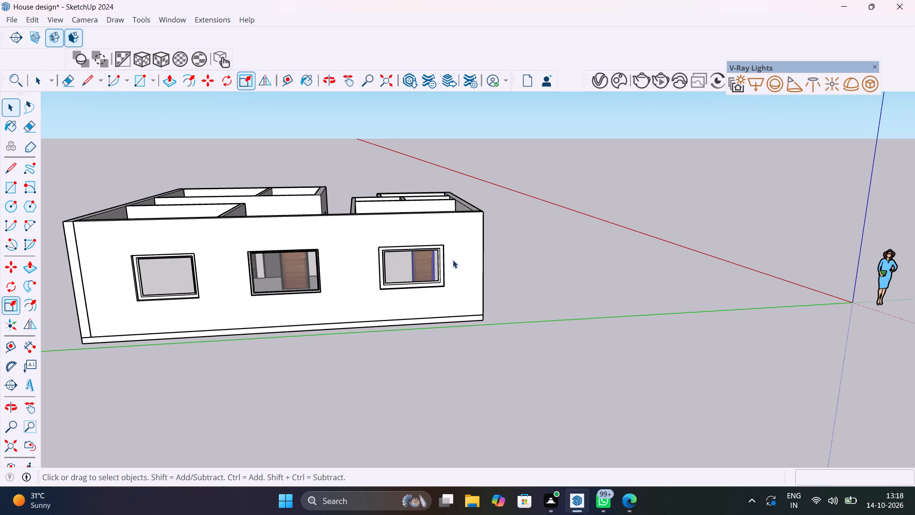
left_click(537, 254)
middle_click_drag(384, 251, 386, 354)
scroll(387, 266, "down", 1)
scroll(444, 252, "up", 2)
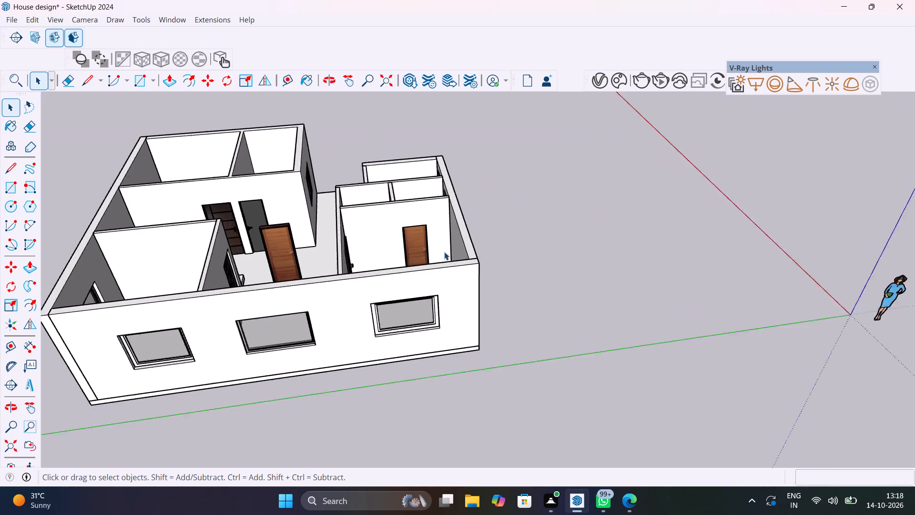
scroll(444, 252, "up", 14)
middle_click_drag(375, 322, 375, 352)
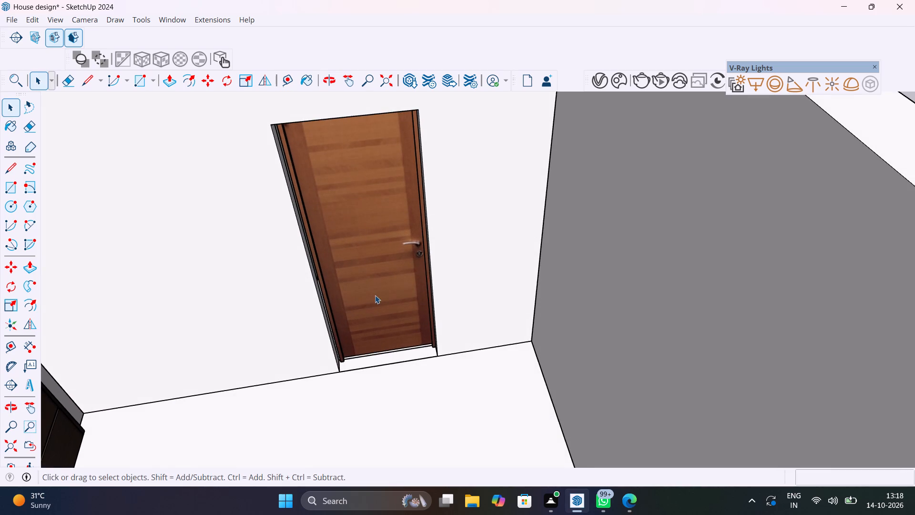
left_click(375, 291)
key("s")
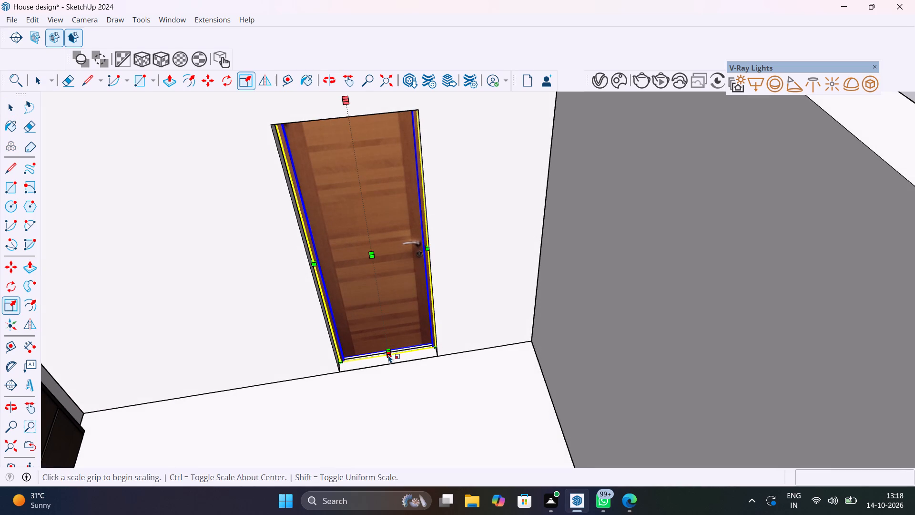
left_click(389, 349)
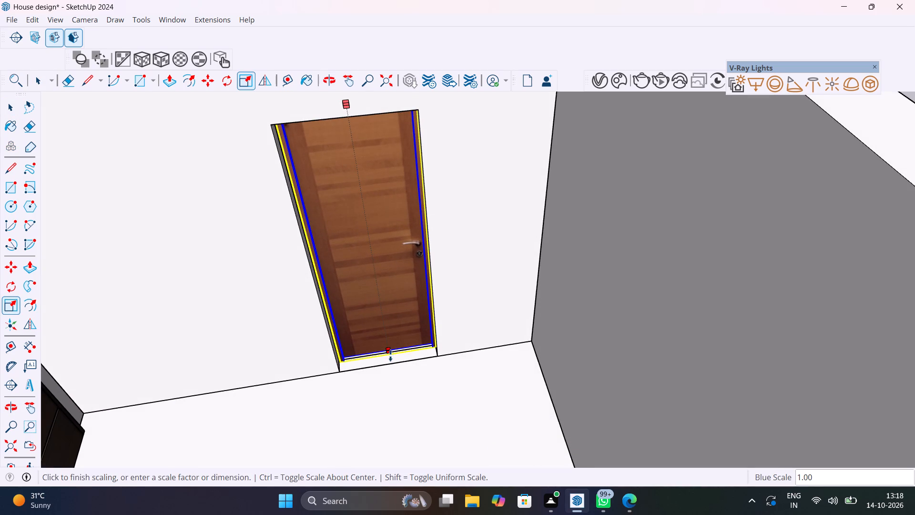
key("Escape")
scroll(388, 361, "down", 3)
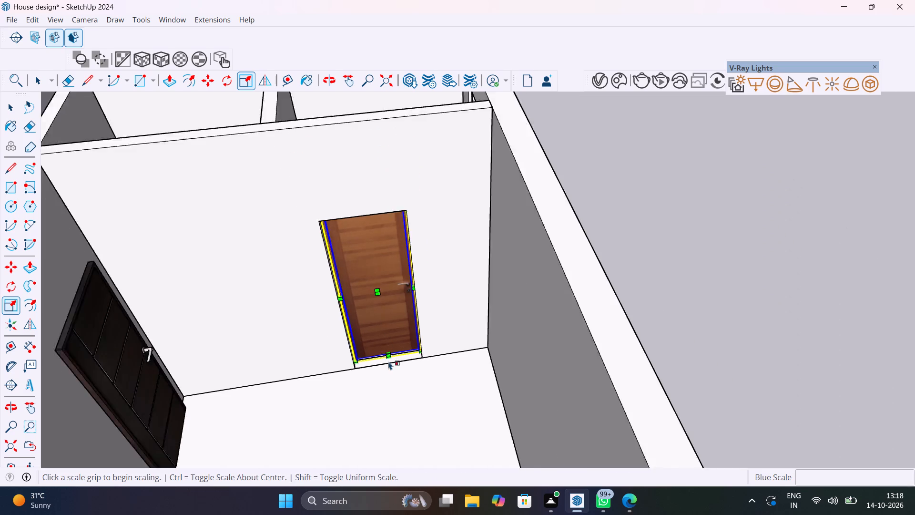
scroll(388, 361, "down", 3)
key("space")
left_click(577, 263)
Move the fitted wood door about 3 1/16" along the red axis toward the room-side face of its doorway and deselect it.
scroll(382, 326, "down", 1)
middle_click_drag(381, 326, 386, 301)
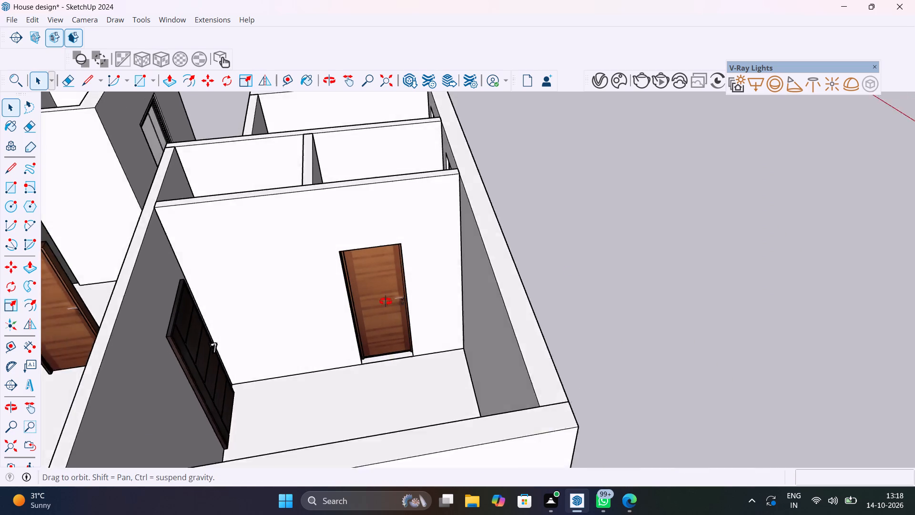
middle_click_drag(386, 301, 853, 293)
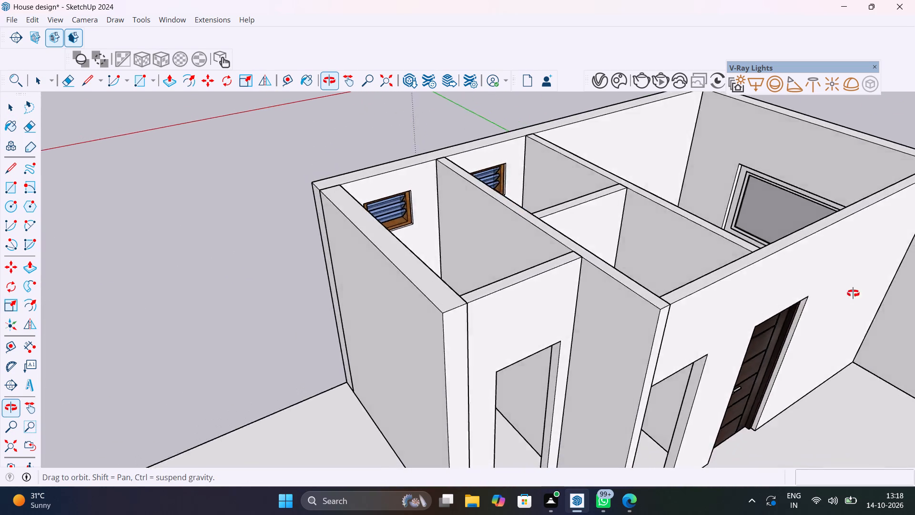
middle_click_drag(853, 293, 420, 382)
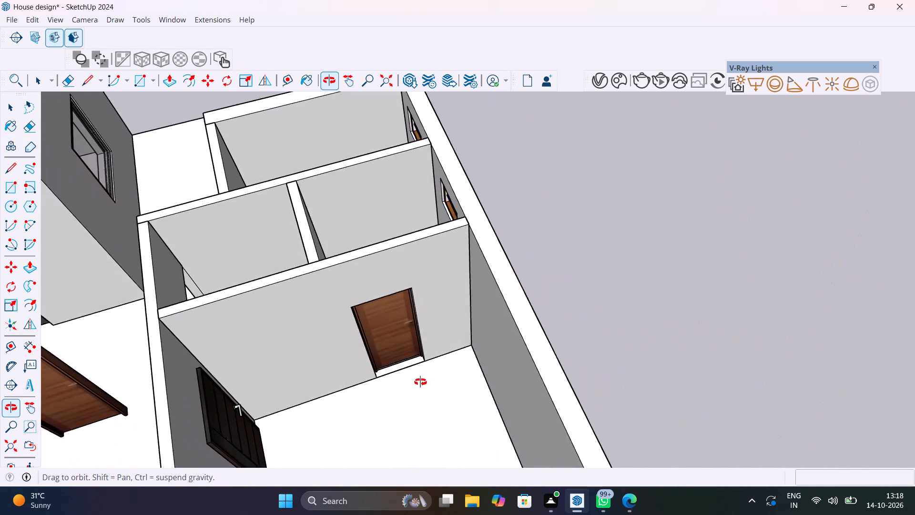
middle_click_drag(420, 382, 416, 379)
scroll(408, 358, "up", 10)
left_click(412, 350)
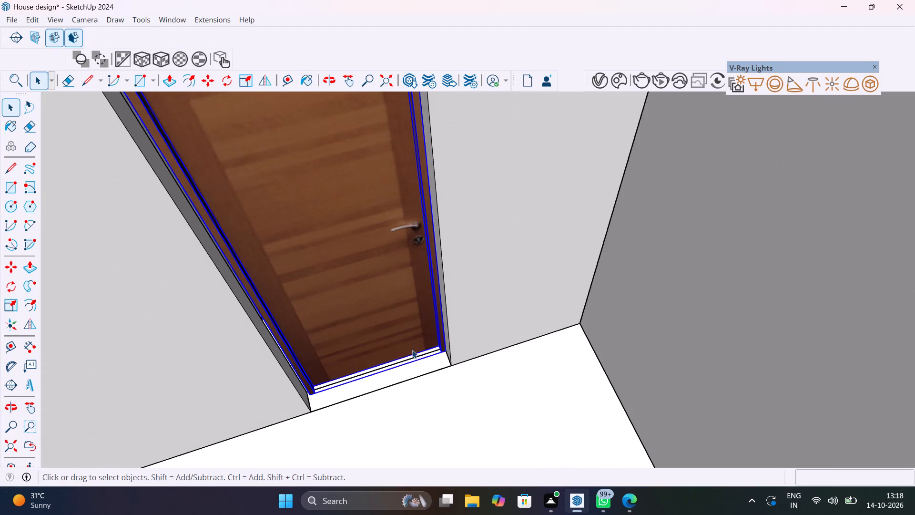
key("m")
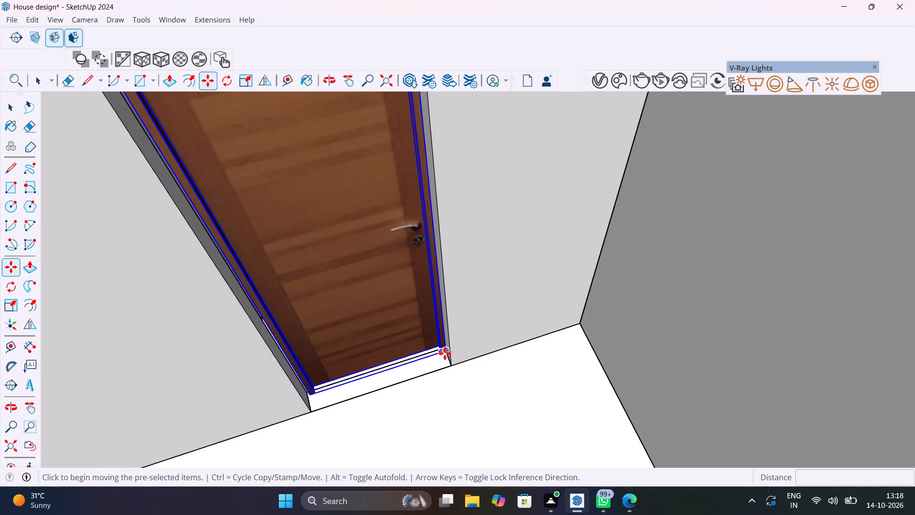
left_click(445, 353)
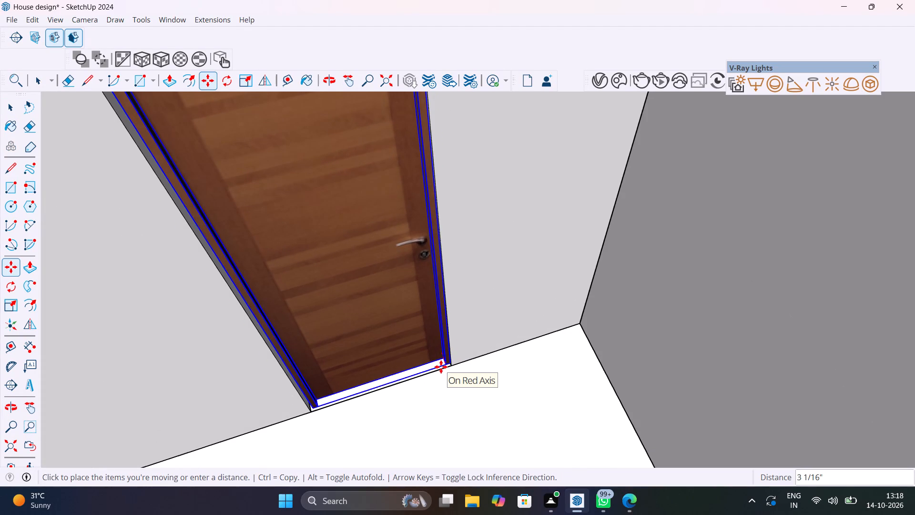
left_click(441, 367)
scroll(410, 374, "down", 7)
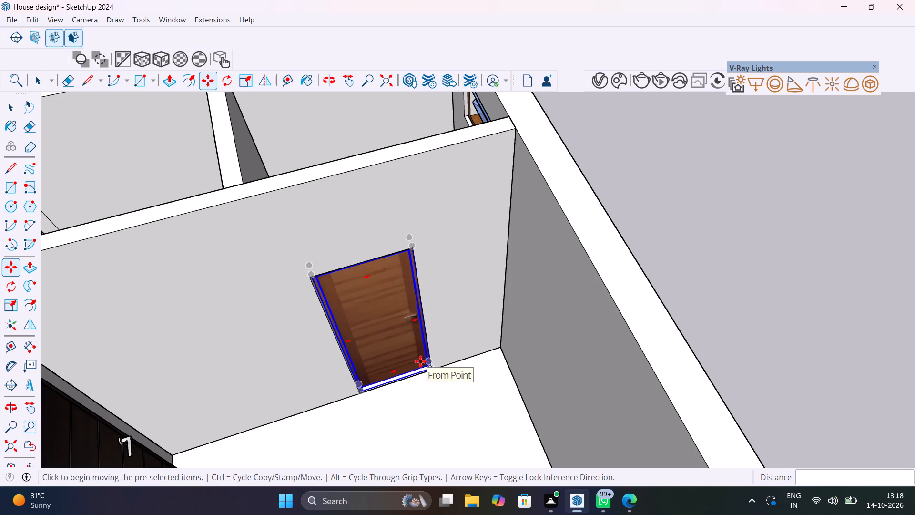
key("space")
left_click(708, 241)
Rotate the freestanding brown wood door in the hall by 90 degrees on the floor plane.
scroll(356, 357, "up", 5)
middle_click_drag(357, 359, 366, 363)
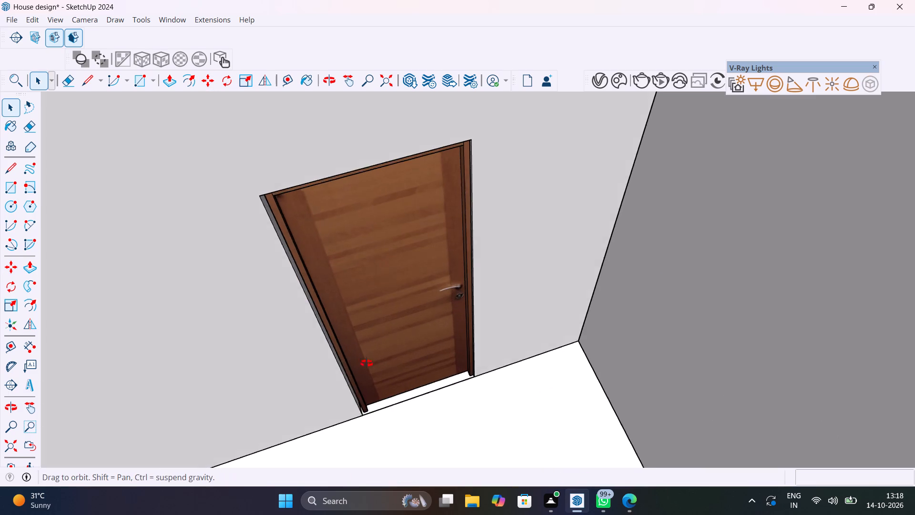
middle_click_drag(366, 363, 498, 383)
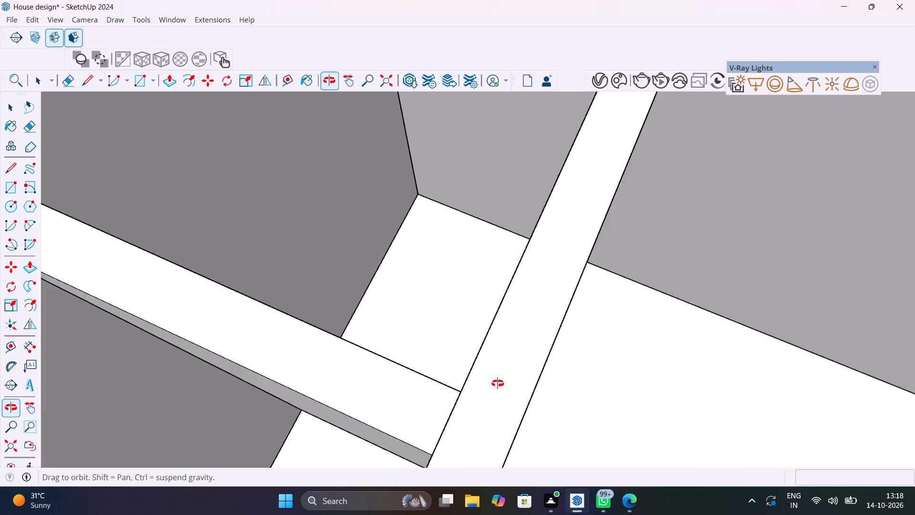
middle_click_drag(498, 383, 403, 316)
scroll(403, 316, "down", 17)
scroll(251, 360, "up", 3)
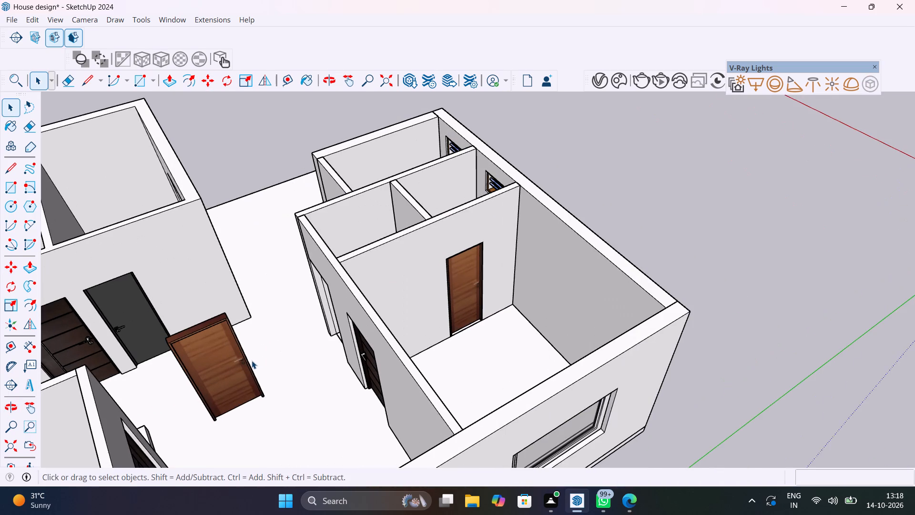
middle_click_drag(252, 360, 423, 325)
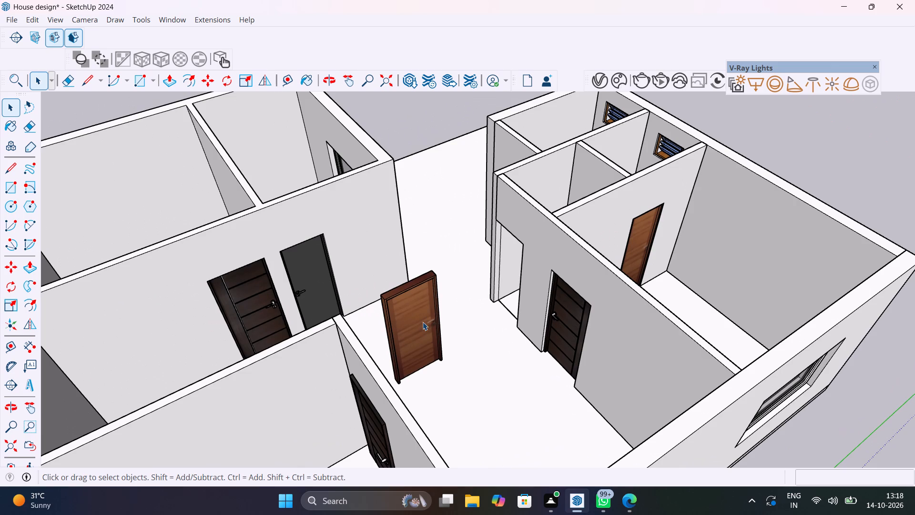
scroll(448, 347, "up", 5)
middle_click_drag(455, 360, 550, 338)
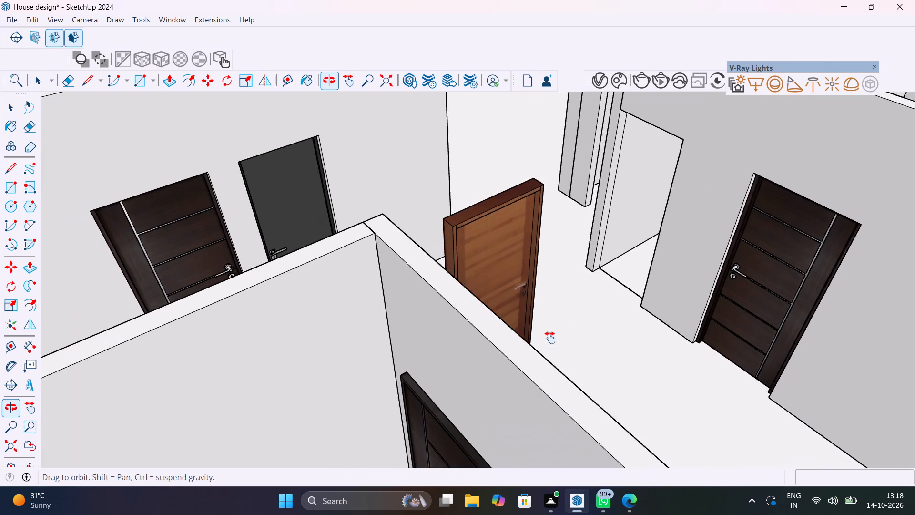
middle_click_drag(550, 338, 485, 322)
left_click(484, 324)
key("q")
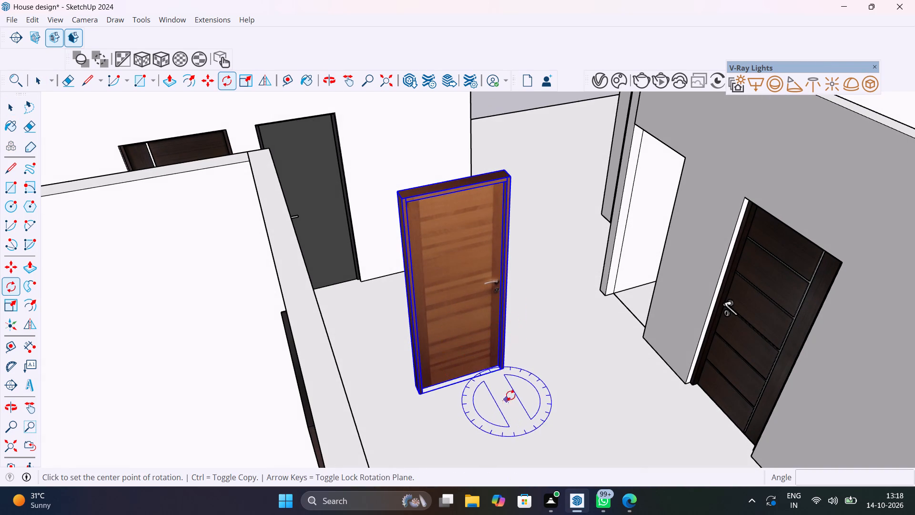
left_click(511, 393)
left_click(496, 397)
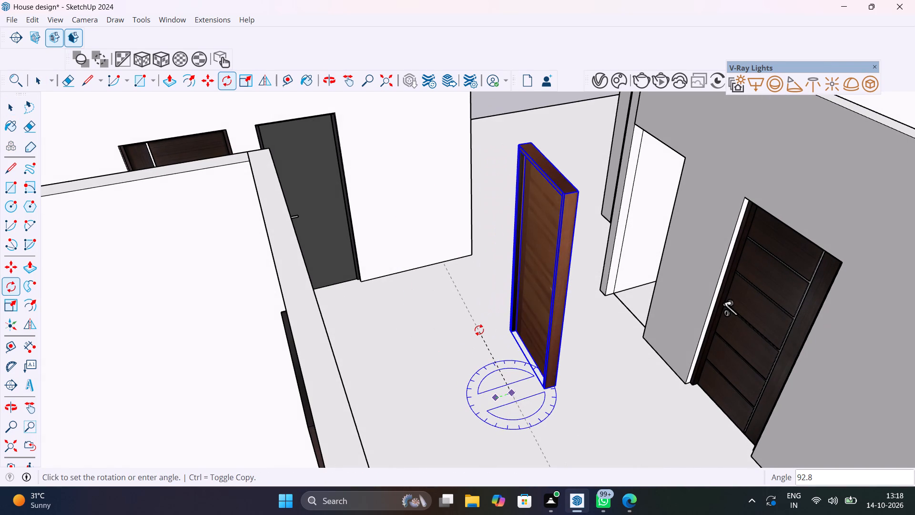
type("90")
key("Return")
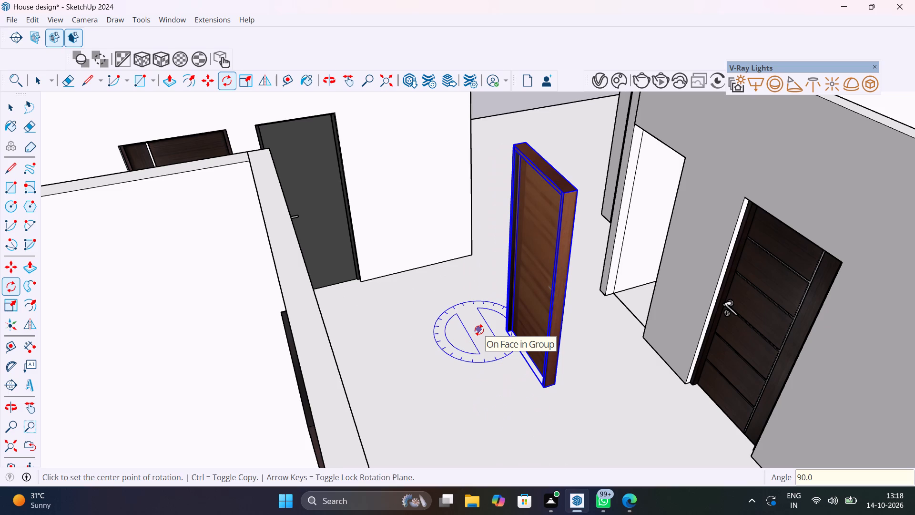
key("space")
Copy the rotated wood door by its bottom corner about 8' 4 9/16" into the narrow empty doorway at the hall's end.
middle_click_drag(609, 364, 758, 378)
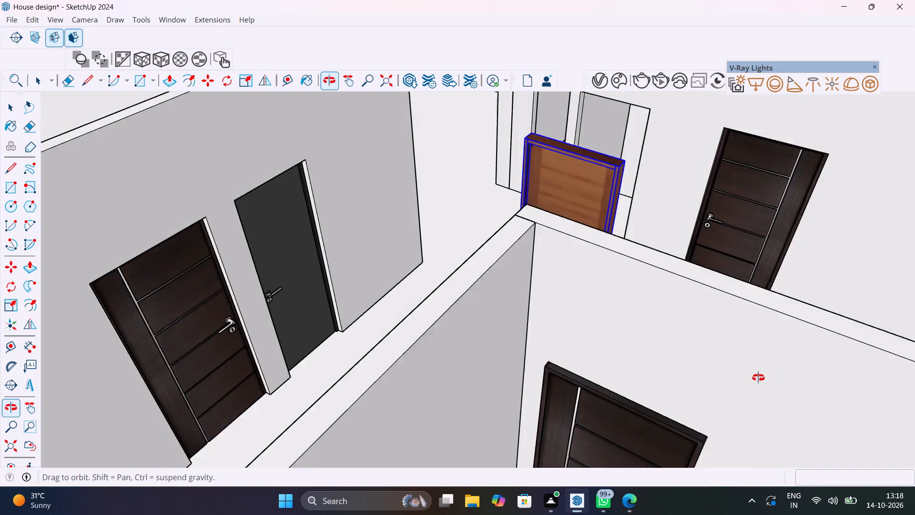
middle_click_drag(758, 378, 855, 392)
middle_click_drag(538, 290, 549, 399, "shift")
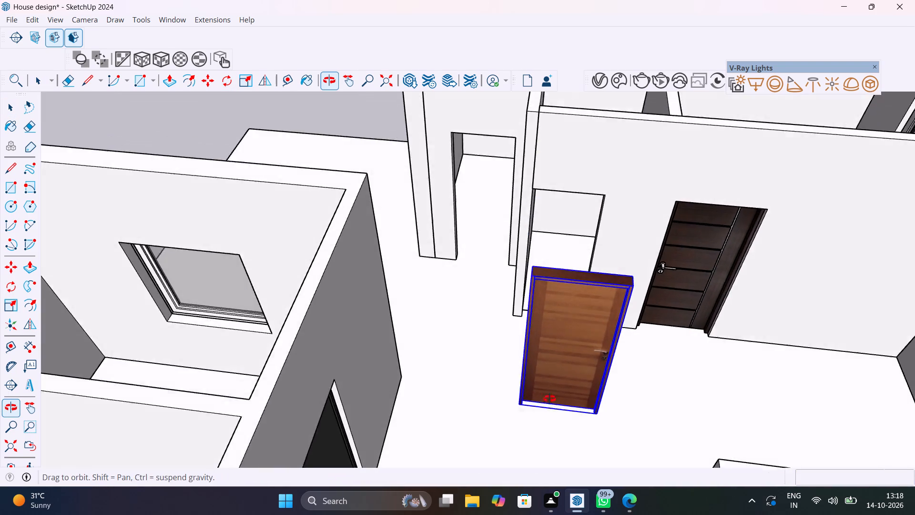
middle_click_drag(549, 399, 585, 360, "shift")
scroll(549, 402, "up", 9)
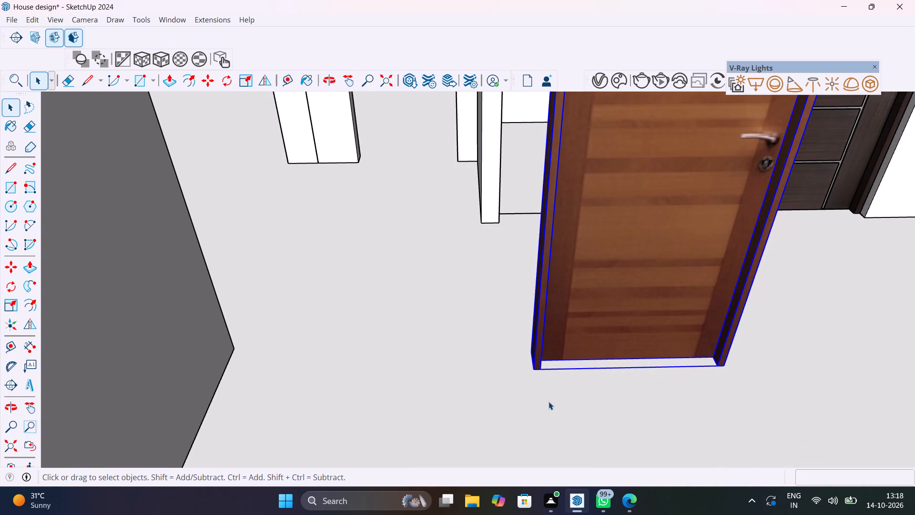
key("m")
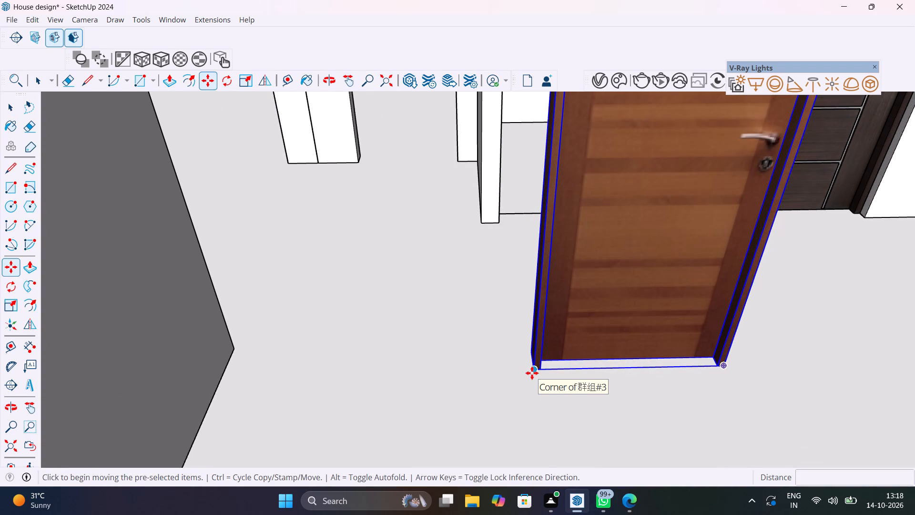
scroll(529, 362, "up", 10)
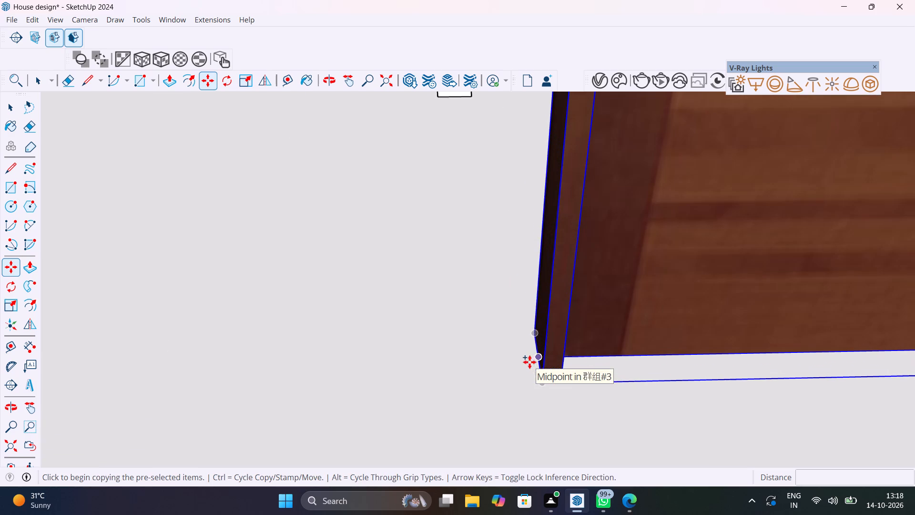
left_click(533, 353)
scroll(394, 289, "down", 11)
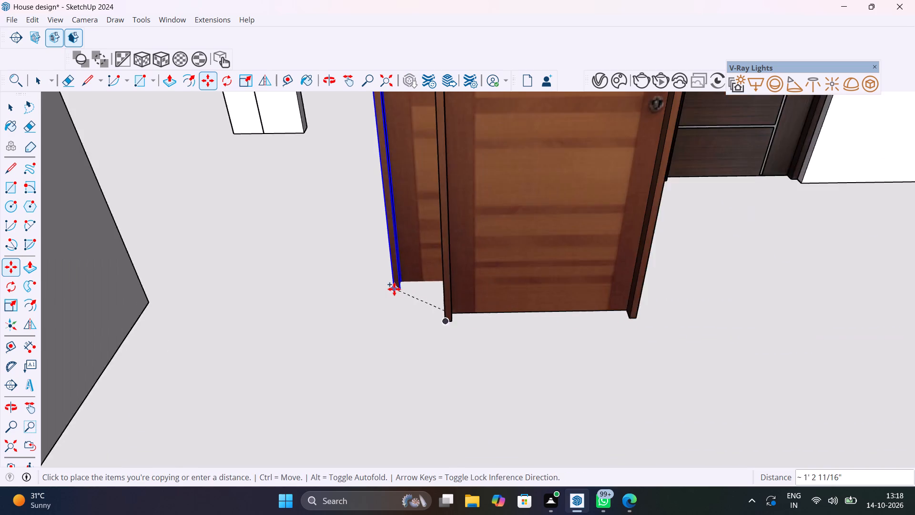
scroll(394, 289, "down", 13)
scroll(364, 224, "up", 15)
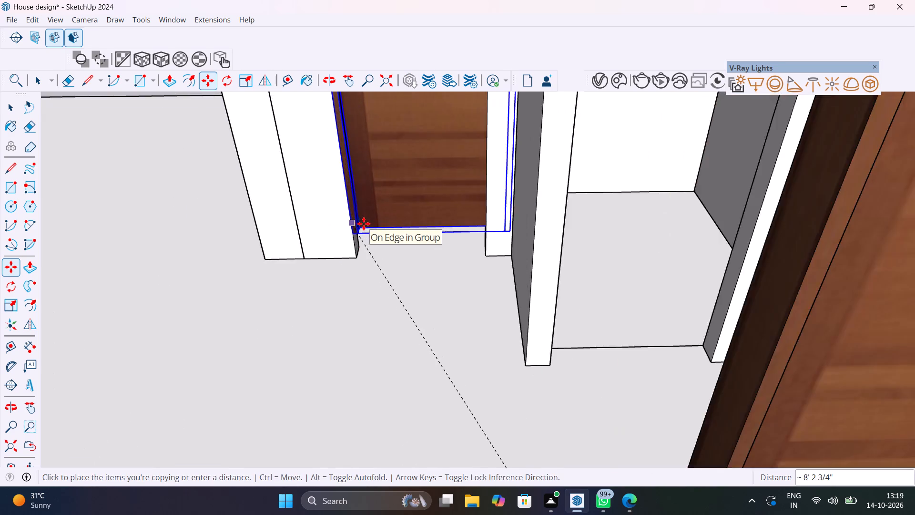
scroll(364, 224, "up", 4)
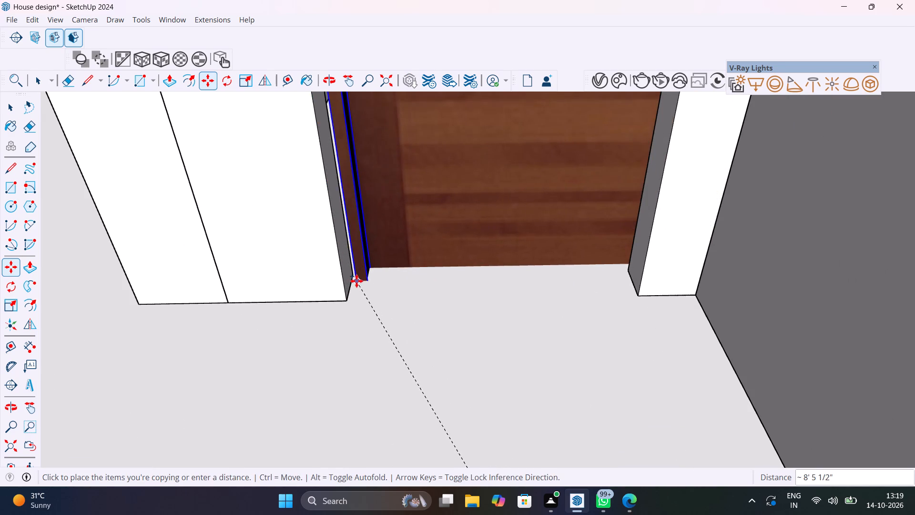
scroll(352, 287, "up", 5)
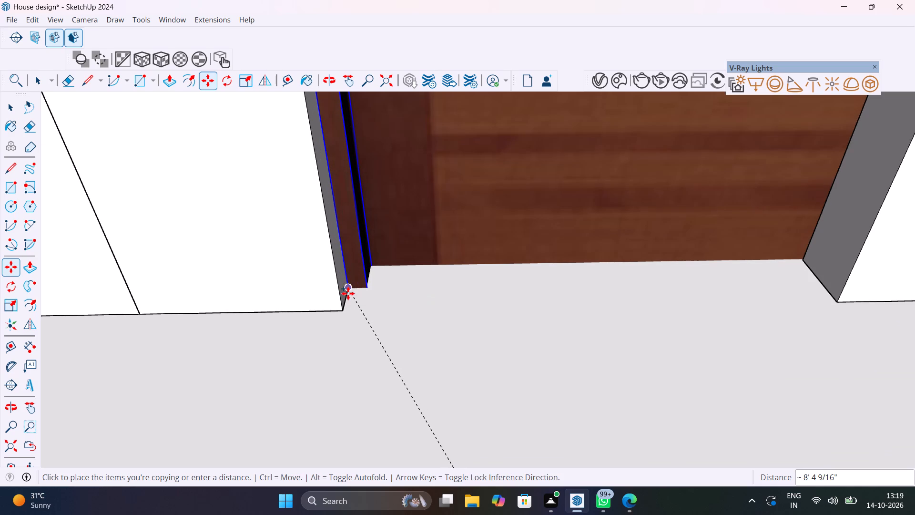
left_click(348, 293)
scroll(417, 319, "down", 9)
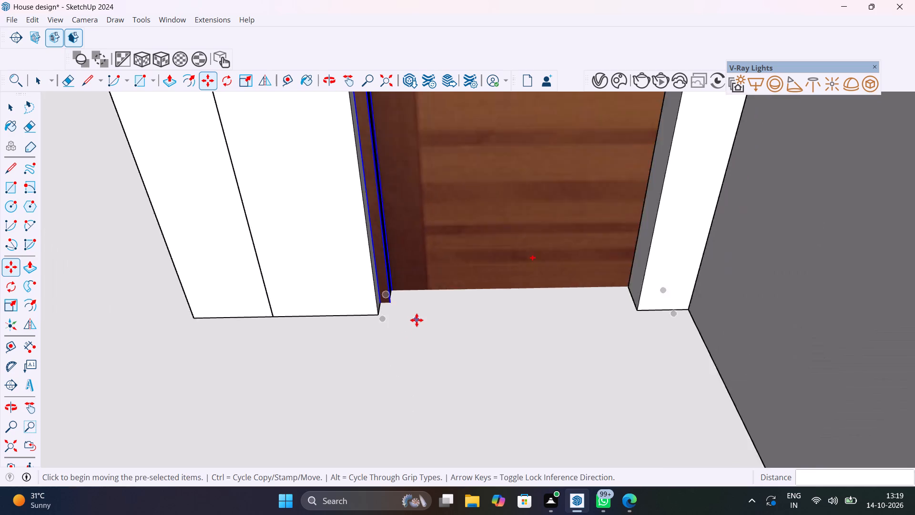
scroll(417, 320, "down", 14)
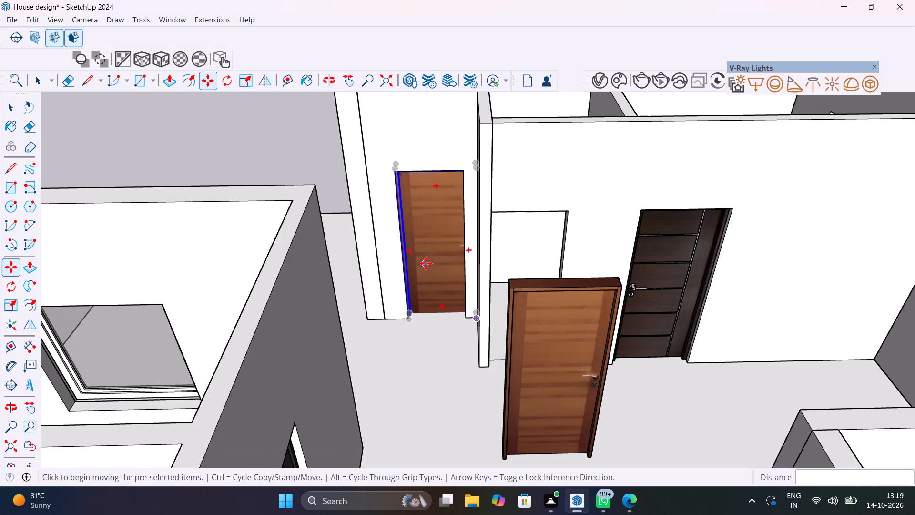
key("space")
Scale the copied wood door by about 1.48 in red and 0.85 in green to fit the narrow doorway's opposite side edge.
left_click(427, 262)
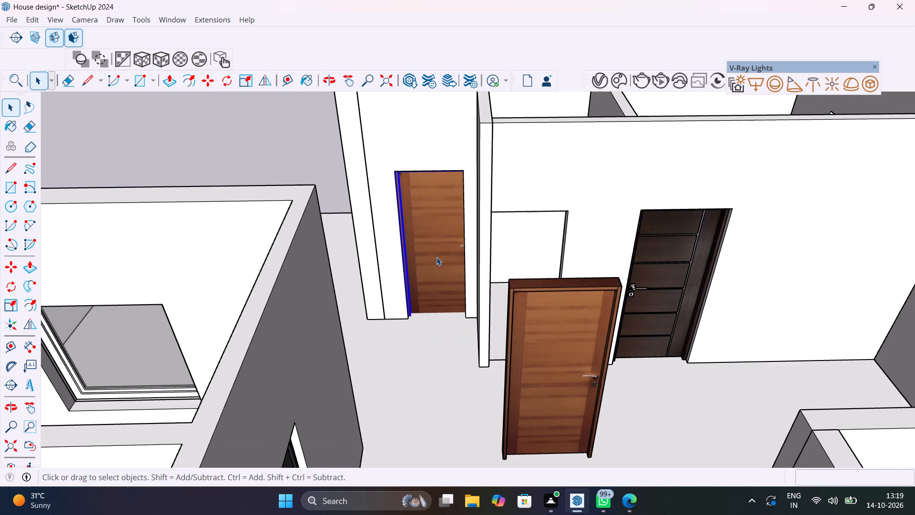
middle_click_drag(437, 256, 749, 267)
scroll(439, 260, "down", 1)
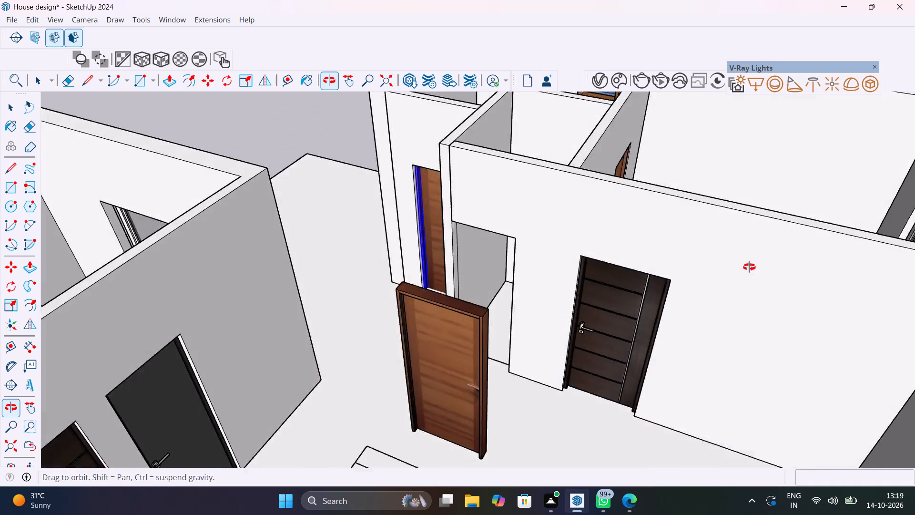
middle_click_drag(749, 267, 809, 255)
scroll(433, 290, "up", 10)
middle_click_drag(499, 328, 518, 322)
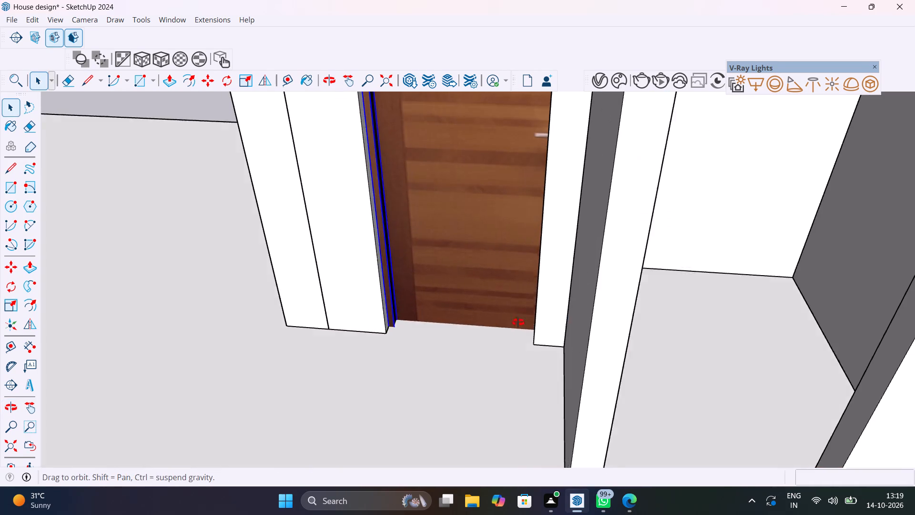
middle_click_drag(518, 322, 560, 322)
scroll(546, 317, "down", 7)
left_click(536, 254)
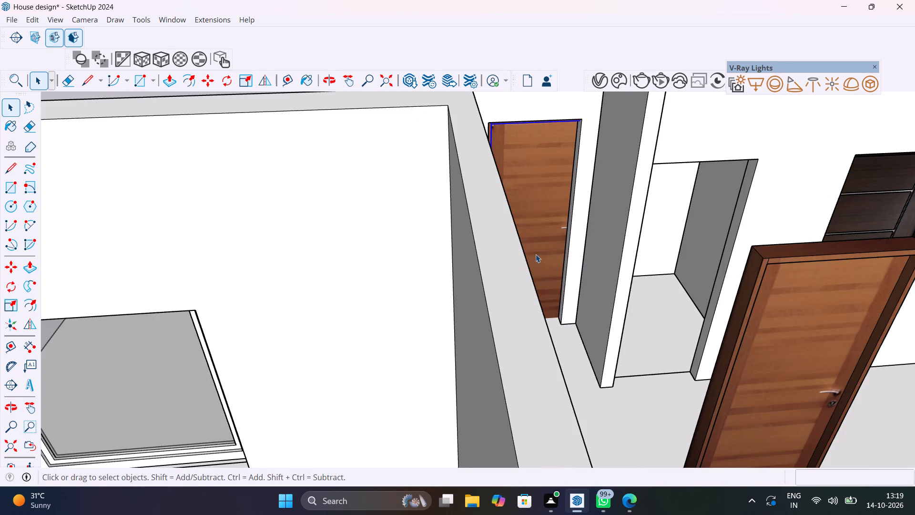
middle_click_drag(549, 253, 500, 247)
left_click(509, 241)
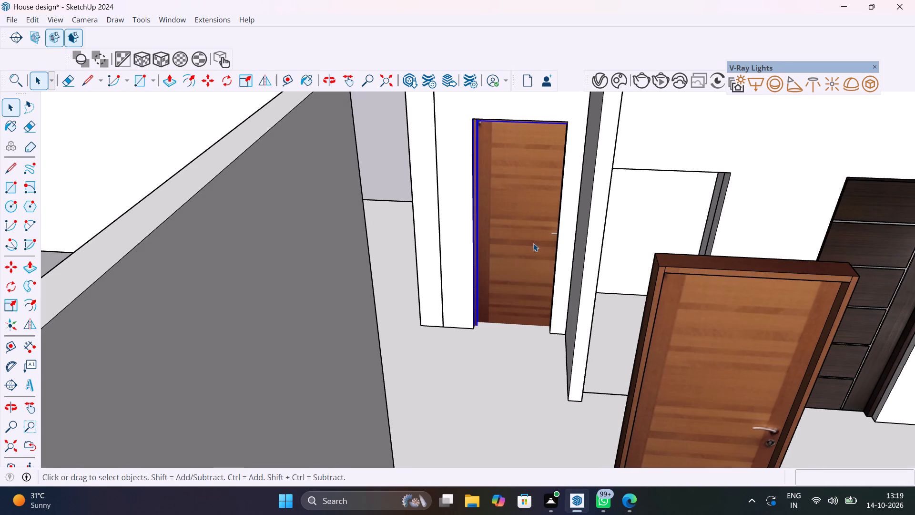
scroll(533, 243, "down", 1)
key("s")
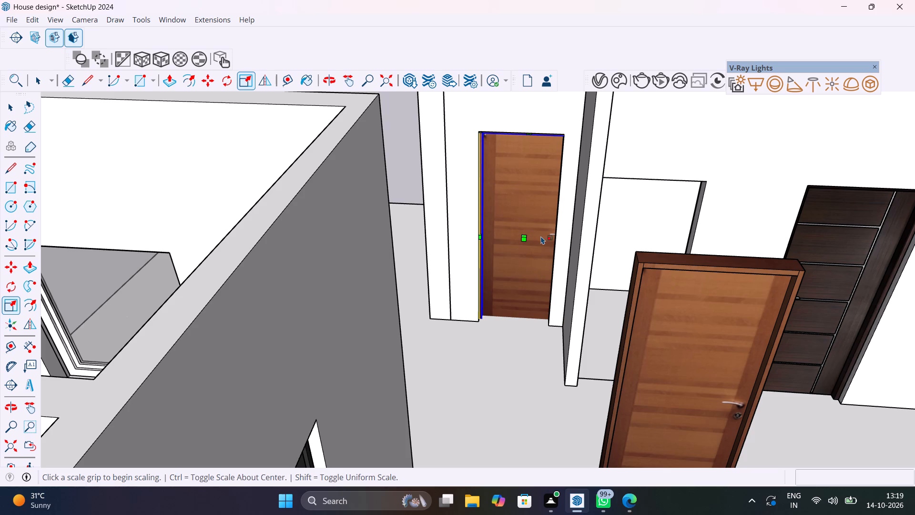
left_click(570, 239)
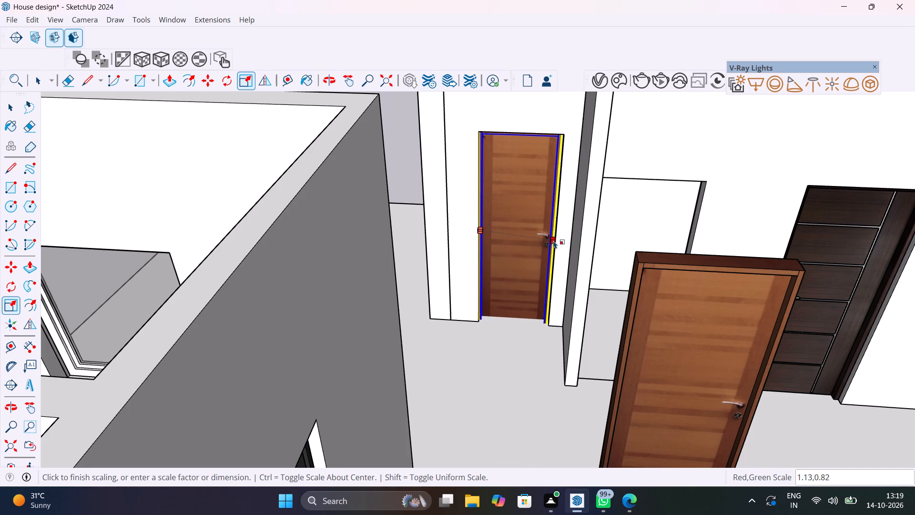
scroll(553, 240, "up", 9)
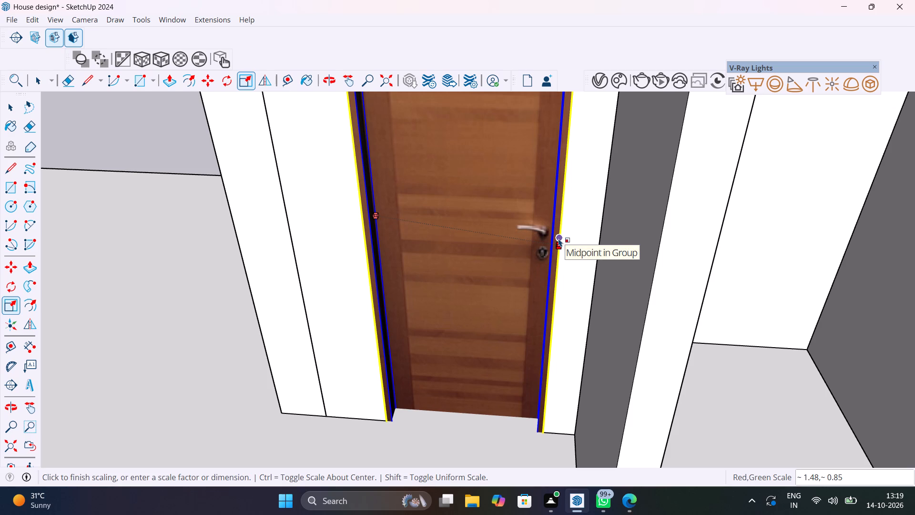
left_click(559, 238)
scroll(529, 293, "down", 15)
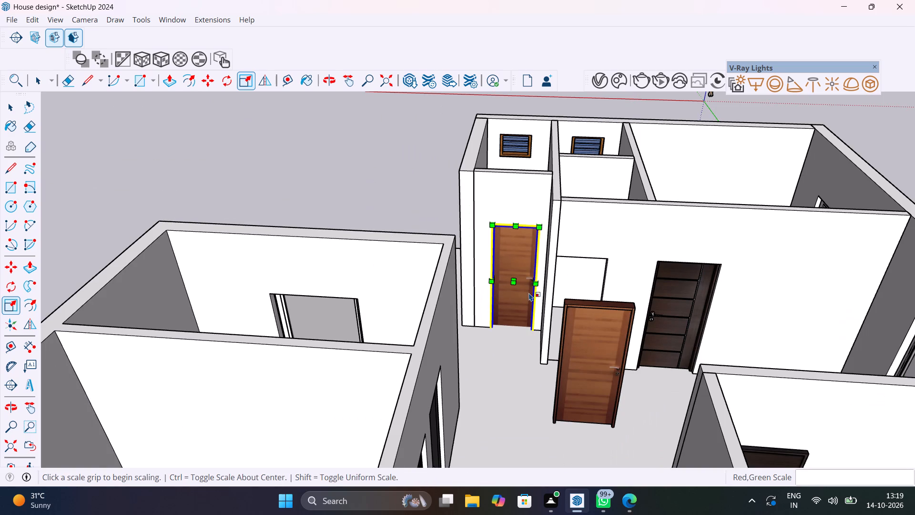
Deselect the scaled wood door and examine its fit in the narrow doorway from the hall and room sides.
key("space")
left_click(420, 185)
middle_click_drag(570, 188, 488, 506)
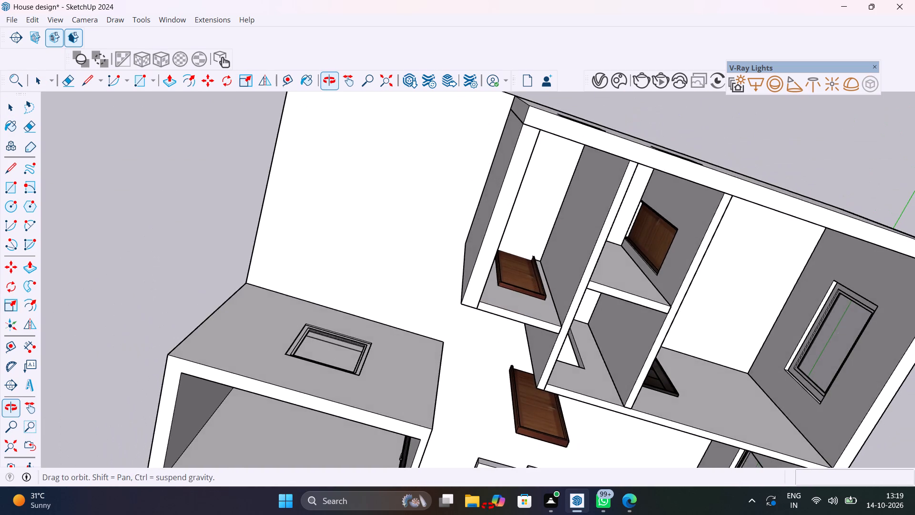
middle_click_drag(488, 506, 545, 275)
scroll(527, 307, "up", 7)
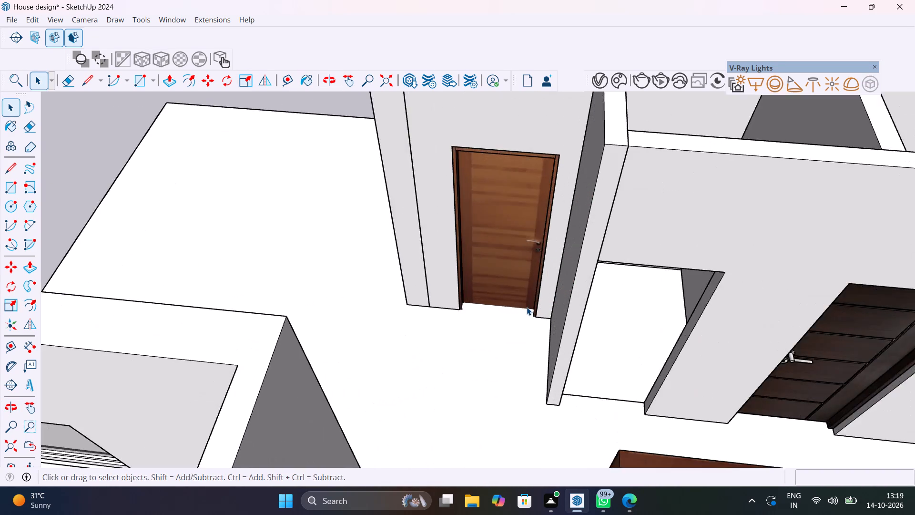
scroll(527, 307, "up", 9)
middle_click_drag(523, 339, 660, 319)
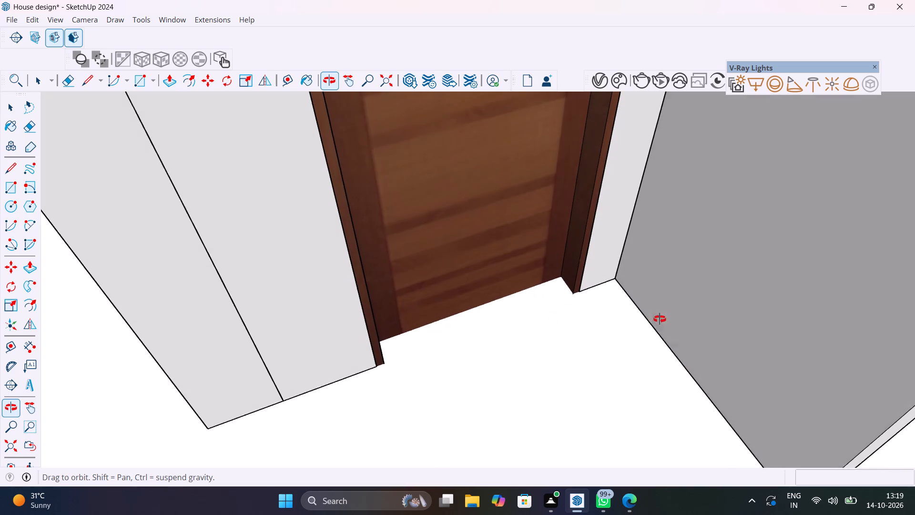
middle_click_drag(660, 319, 490, 284)
scroll(669, 311, "up", 1)
scroll(487, 293, "down", 13)
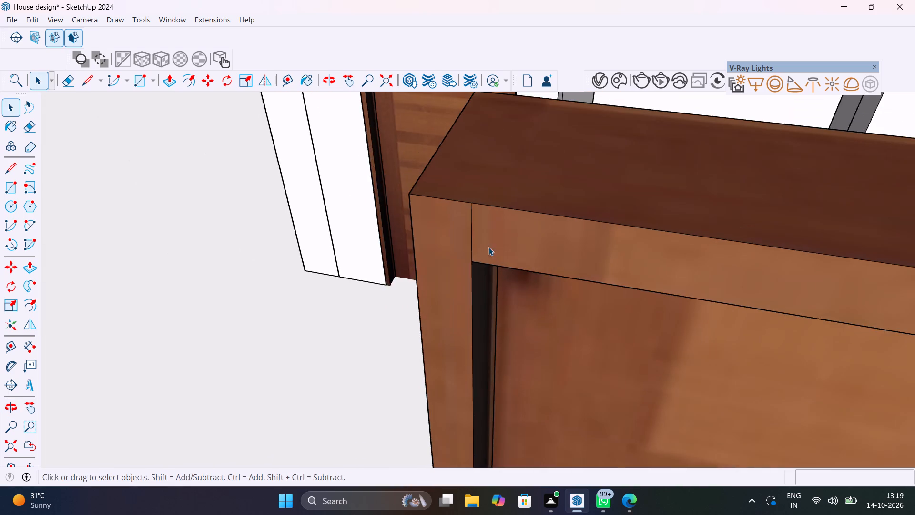
scroll(471, 196, "down", 13)
middle_click_drag(476, 153, 442, 395)
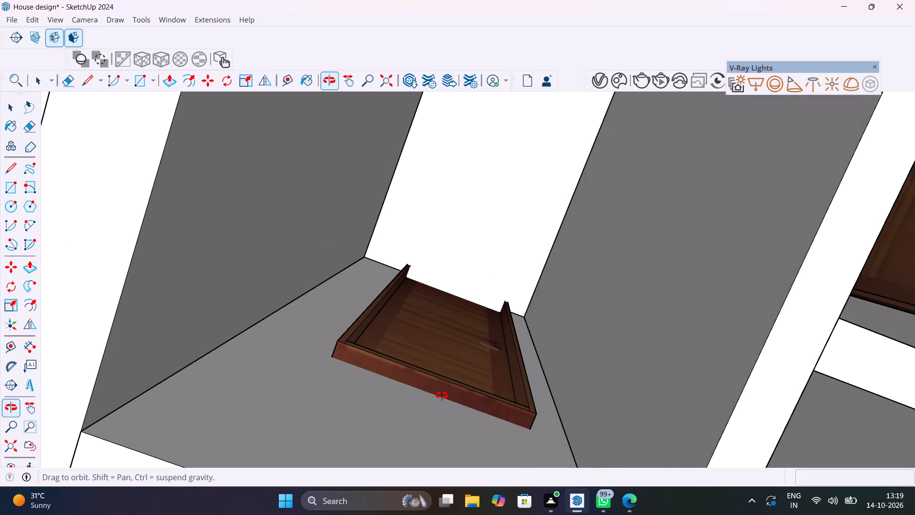
middle_click_drag(442, 395, 506, 276)
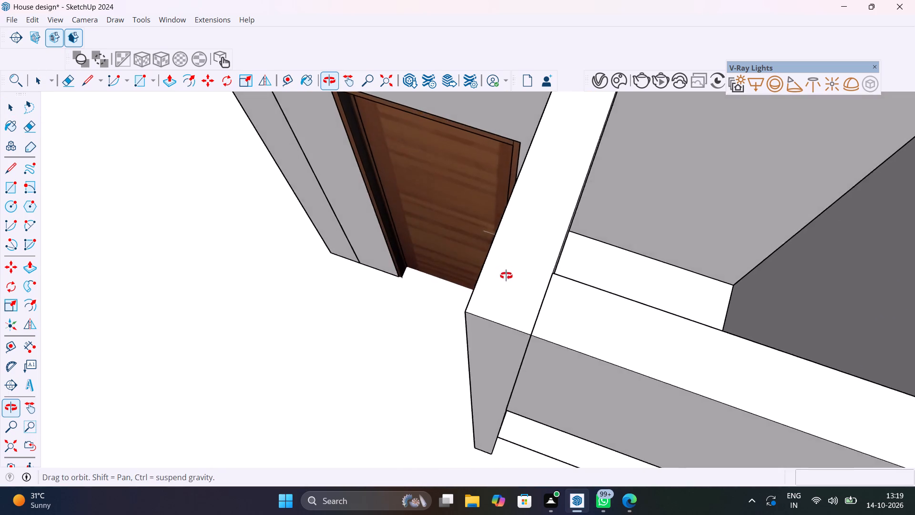
middle_click_drag(506, 276, 555, 237)
Move the freestanding wood door by its bottom corner about 4' 6 1/2" into the empty doorway beside the narrow one.
scroll(556, 237, "down", 15)
middle_click_drag(598, 402, 561, 300)
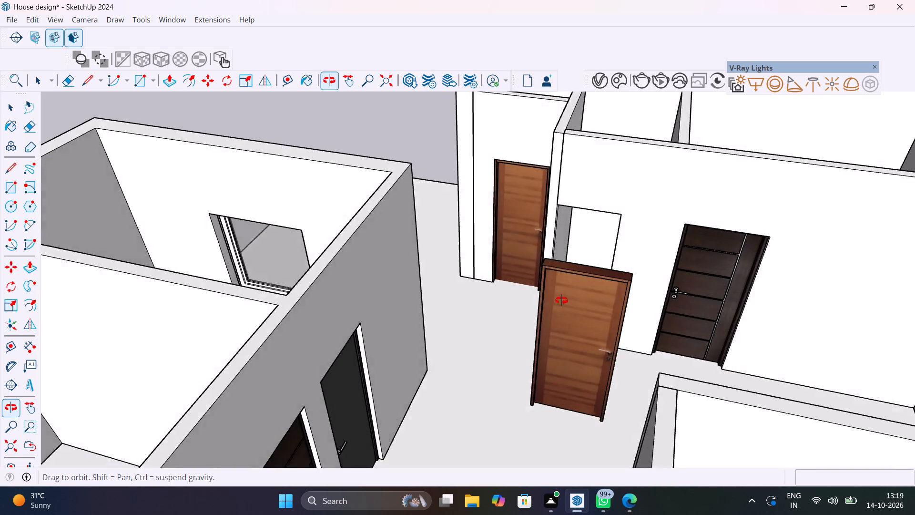
middle_click_drag(561, 300, 493, 260)
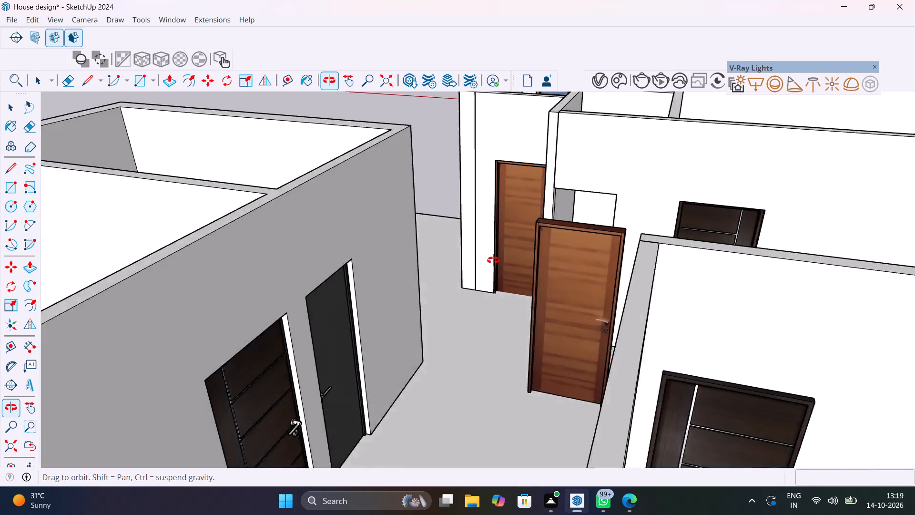
middle_click_drag(493, 260, 546, 312)
left_click(540, 400)
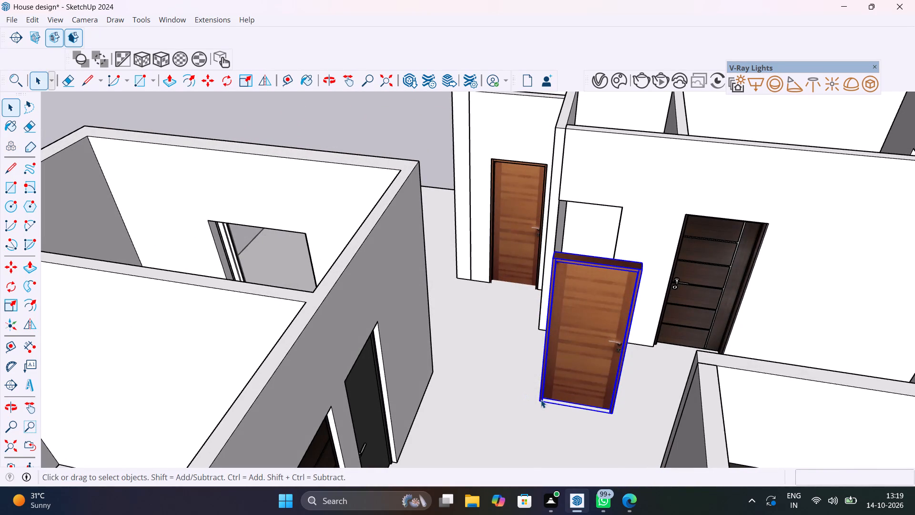
key("m")
left_click(537, 405)
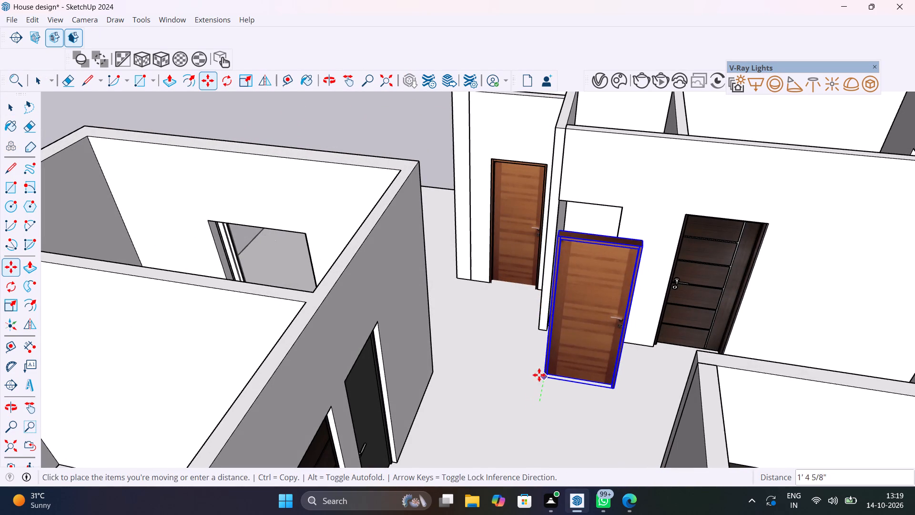
scroll(553, 331, "up", 10)
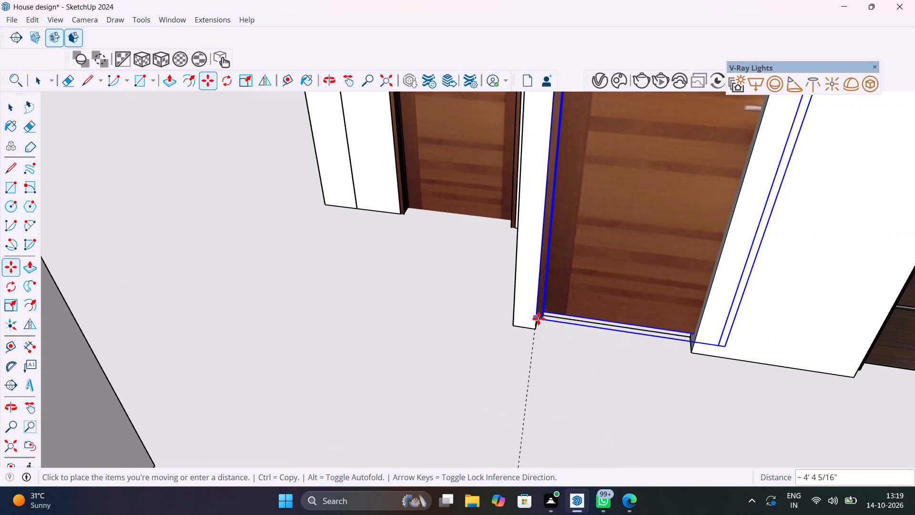
scroll(542, 323, "up", 10)
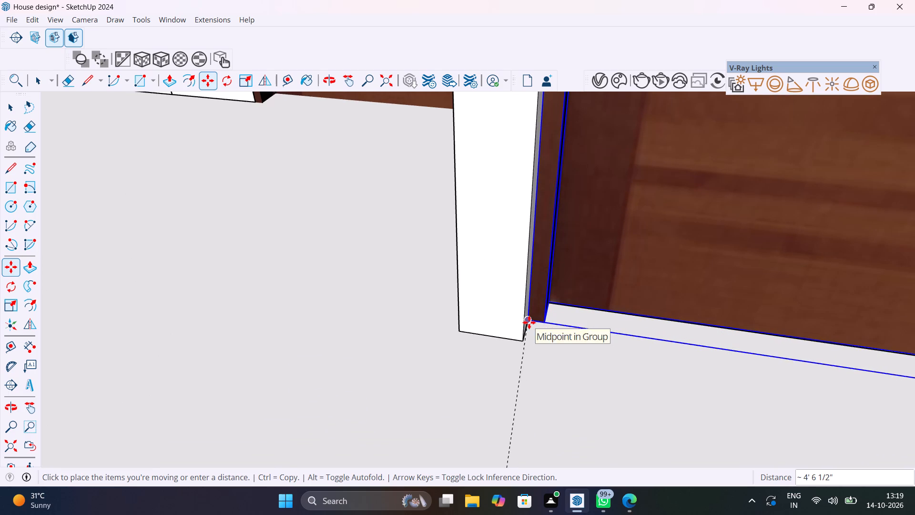
left_click(528, 328)
Scale the moved wood door by about 1.31 in red and 0.85 in green to fit the doorway's width.
scroll(531, 376, "down", 18)
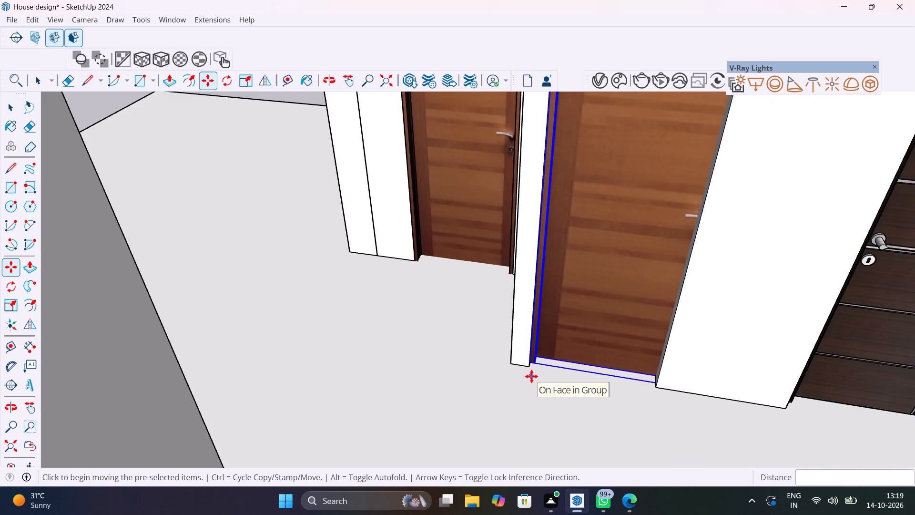
scroll(531, 376, "down", 3)
key("s")
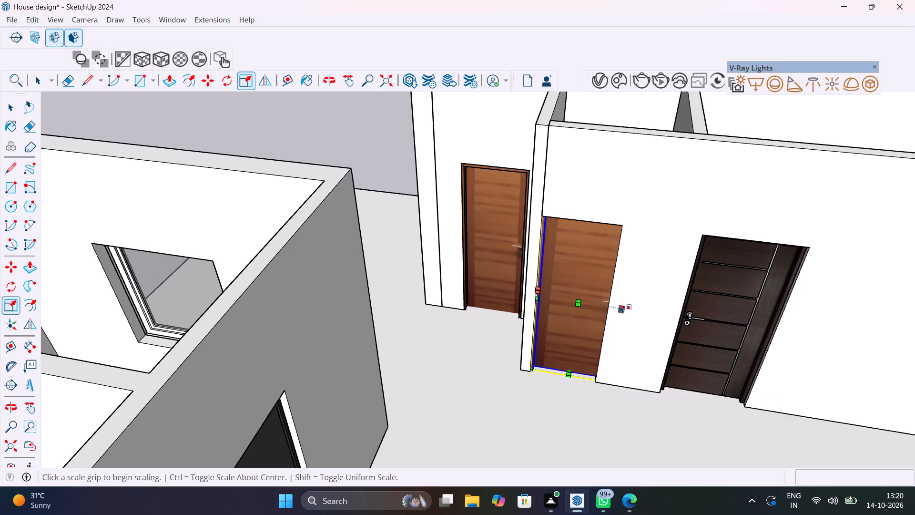
left_click(623, 306)
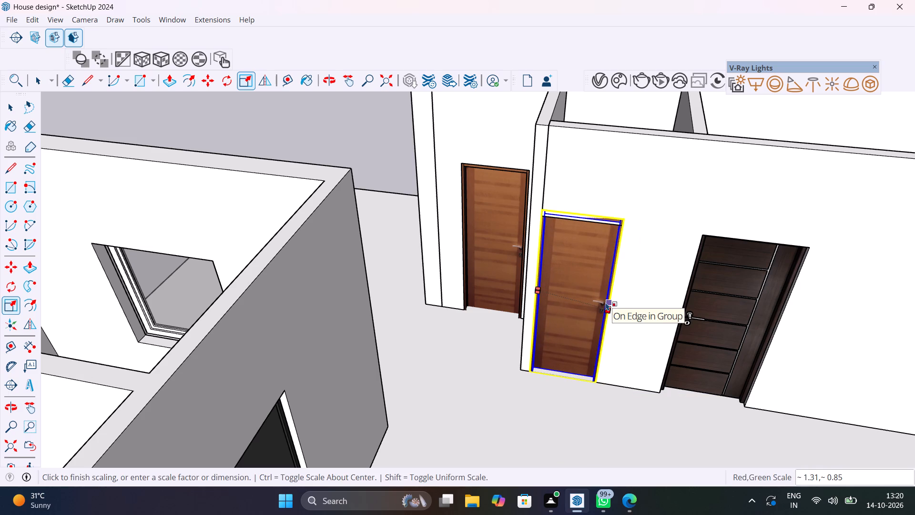
scroll(606, 302, "up", 11)
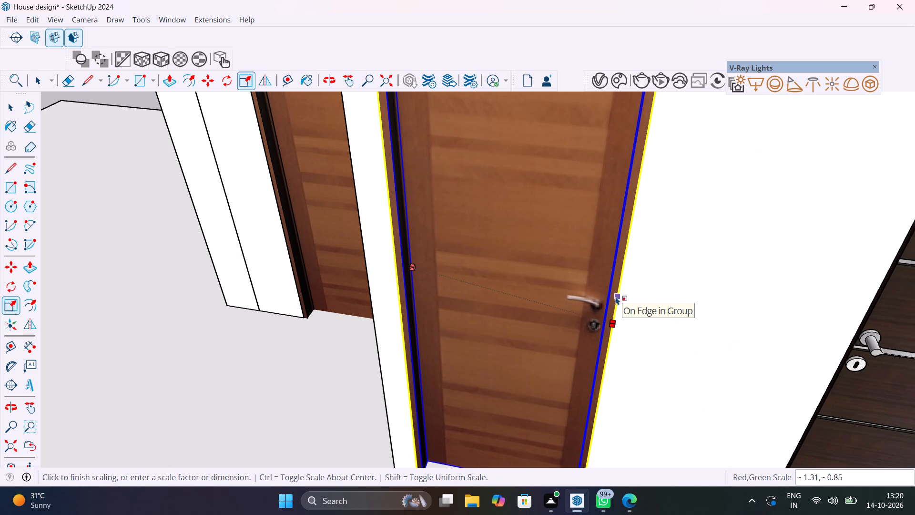
left_click(616, 297)
scroll(521, 380, "down", 8)
Scale the same door by about 0.27 in red and 0.97 in blue to meet the top of its doorway.
middle_click_drag(529, 333, 533, 323)
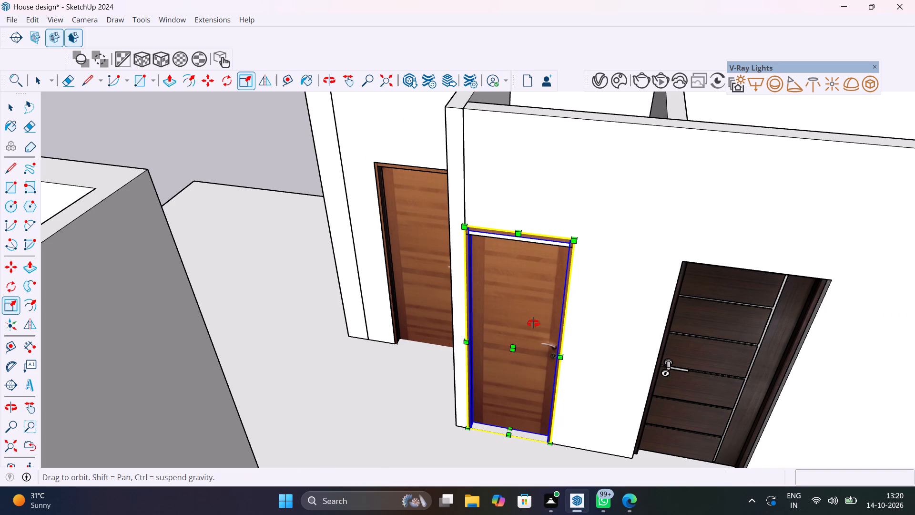
middle_click_drag(533, 323, 562, 300)
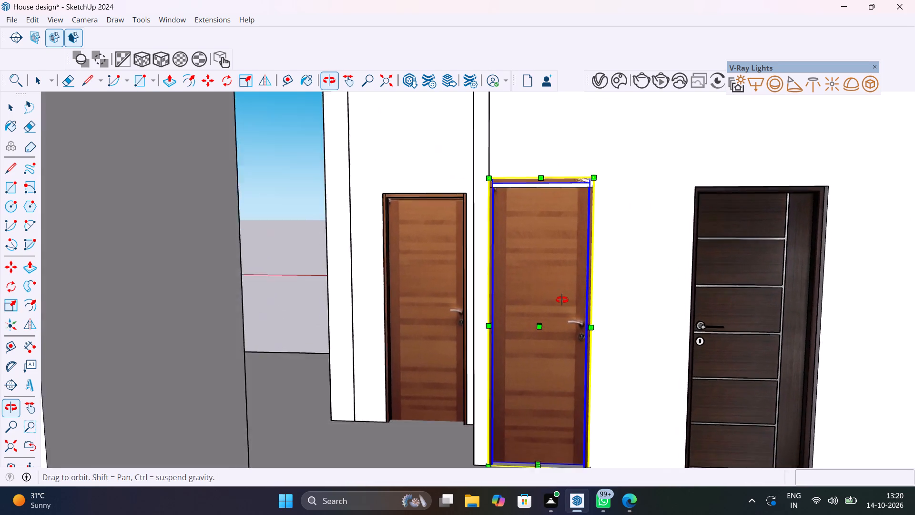
middle_click_drag(562, 300, 566, 292)
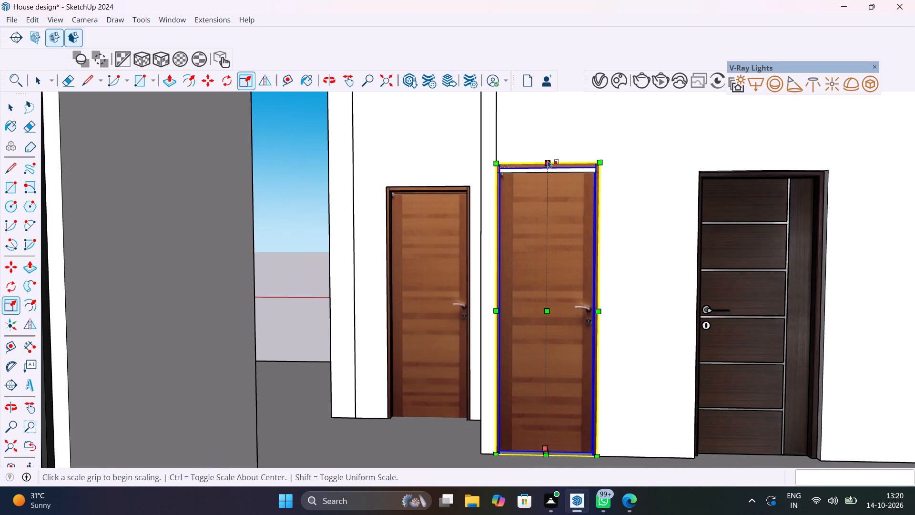
left_click(547, 162)
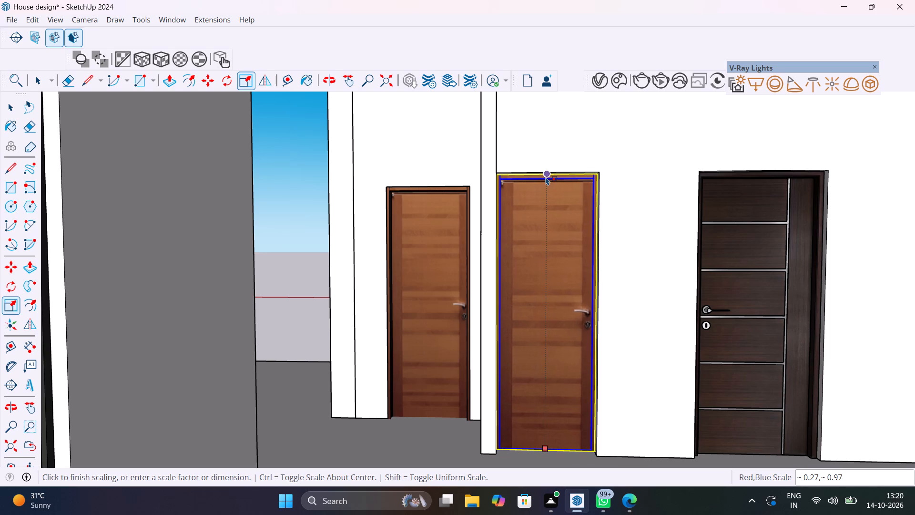
left_click(546, 176)
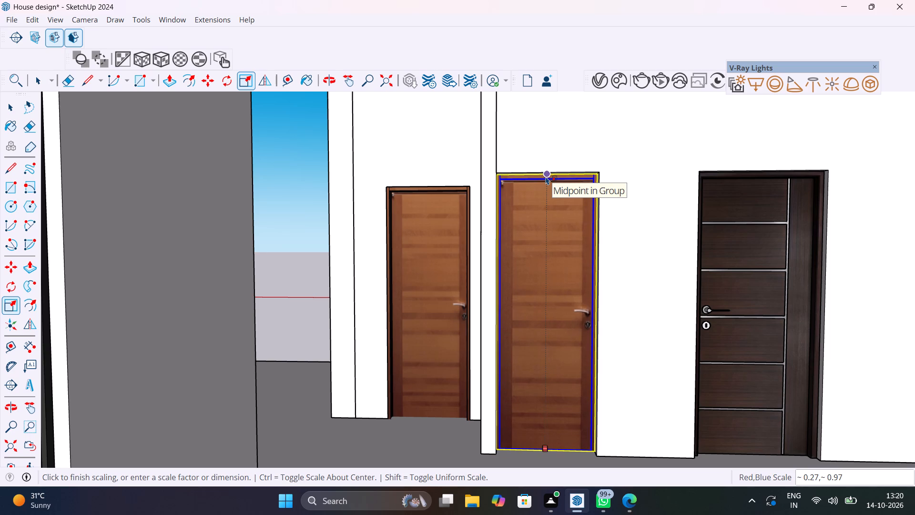
Adjust the door's bottom edge at the floor with a blue-axis scale of about 1.00 and deselect it.
scroll(549, 238, "down", 7)
left_click(6, 441)
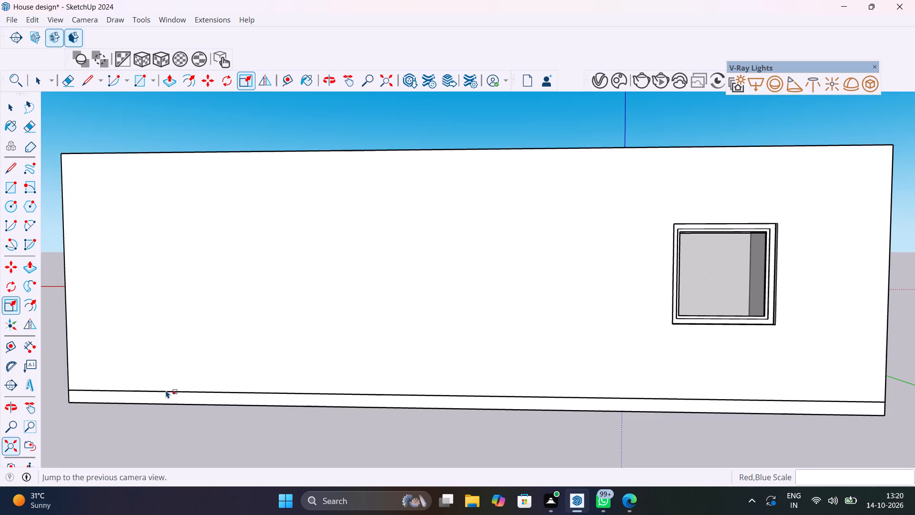
middle_click_drag(530, 253, 498, 403)
scroll(542, 218, "up", 10)
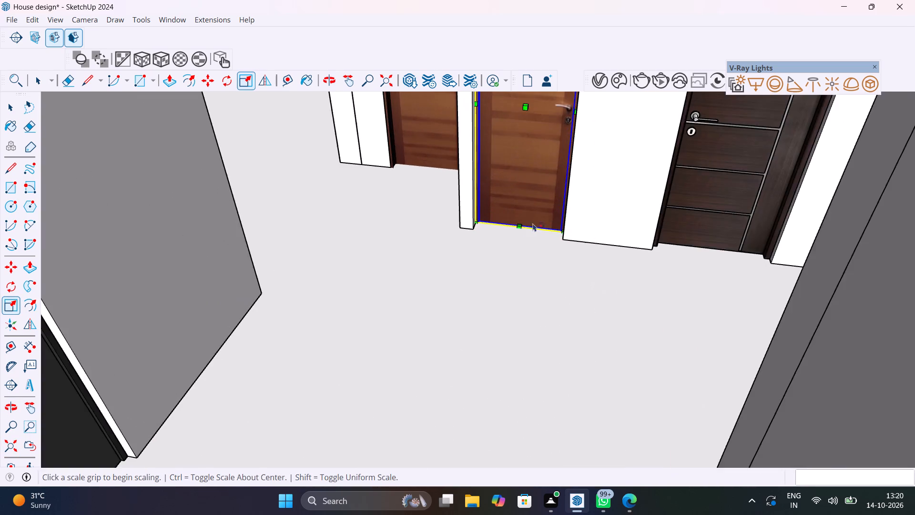
scroll(519, 227, "up", 4)
left_click(519, 222)
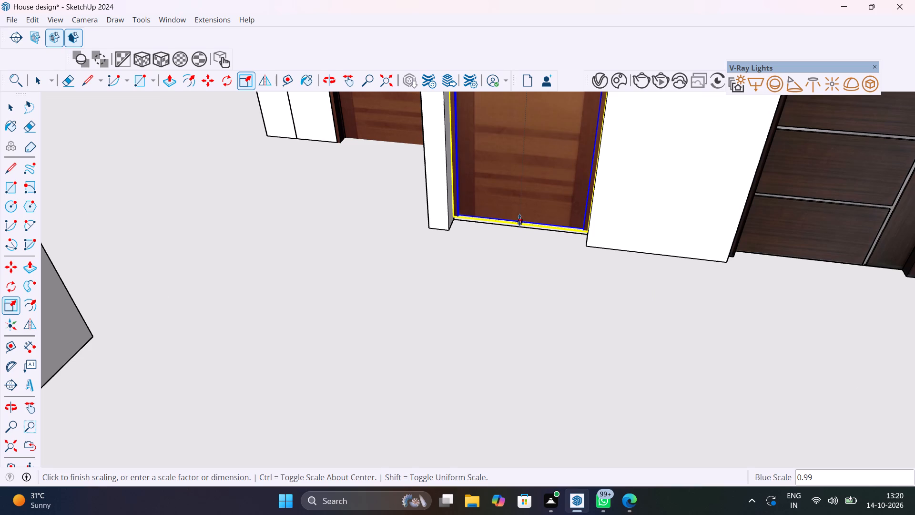
left_click(518, 225)
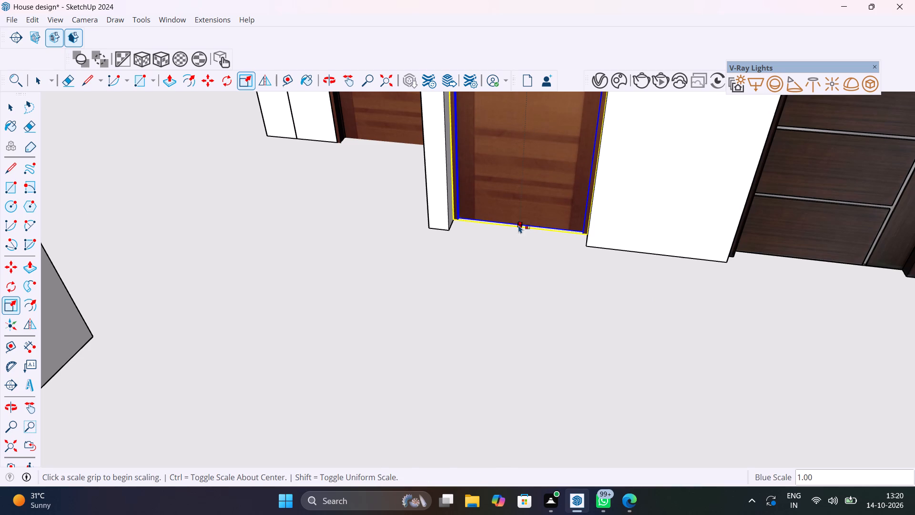
key("space")
scroll(538, 268, "down", 20)
scroll(538, 268, "down", 2)
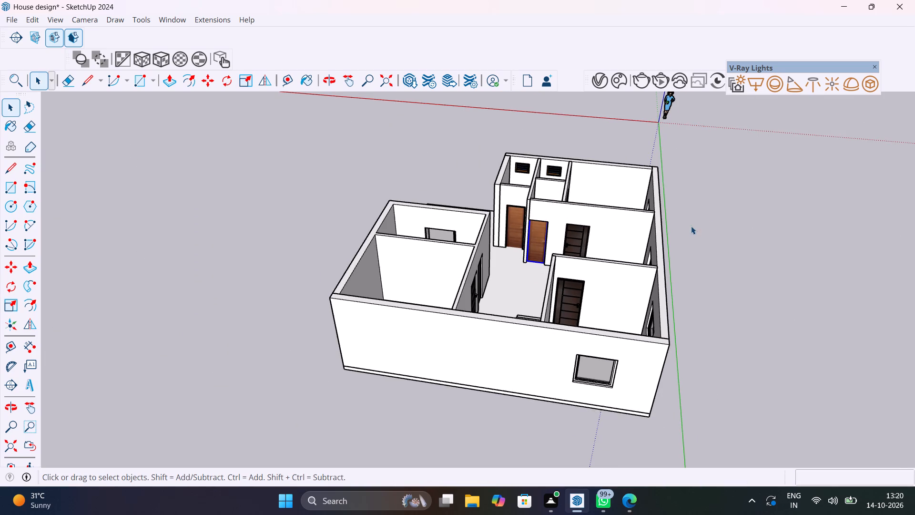
left_click(710, 222)
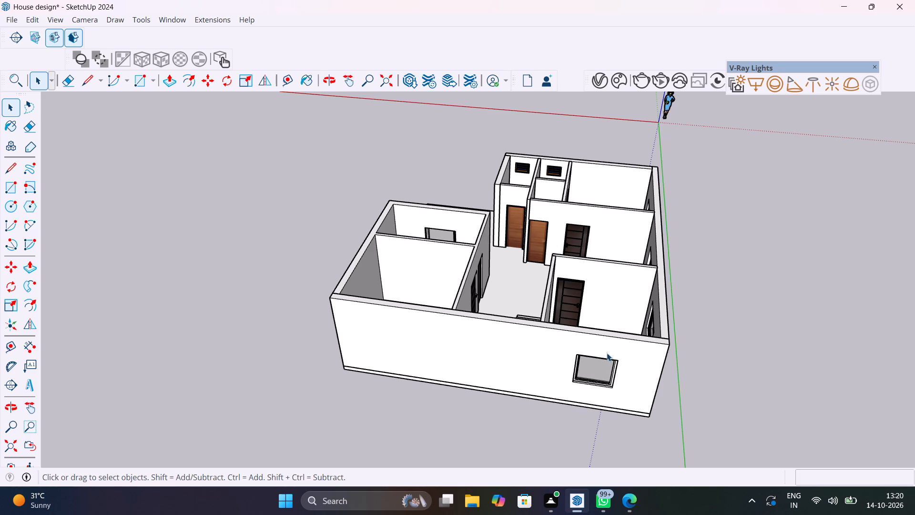
Examine the whole house model from several sides and above to review the placed doors and windows.
scroll(576, 333, "down", 5)
middle_click_drag(566, 318, 814, 394)
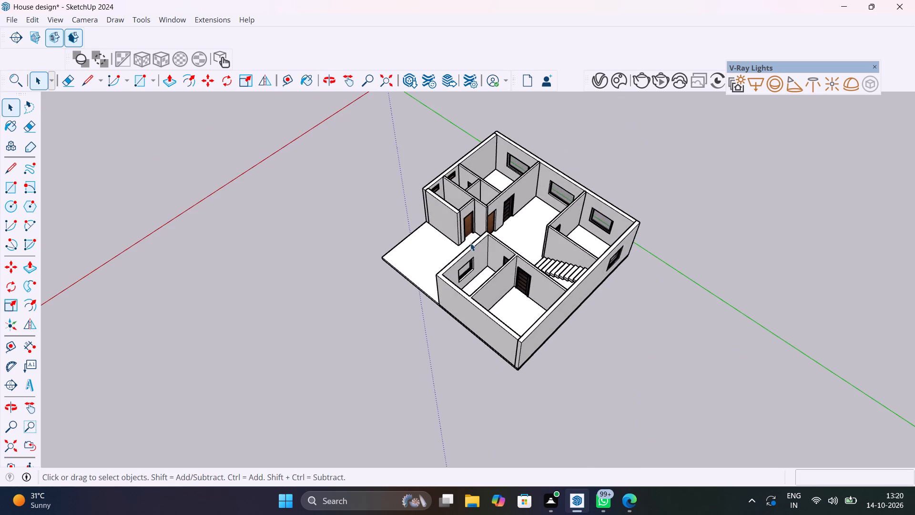
middle_click_drag(455, 231, 752, 188)
scroll(411, 281, "up", 5)
middle_click_drag(411, 280, 609, 280)
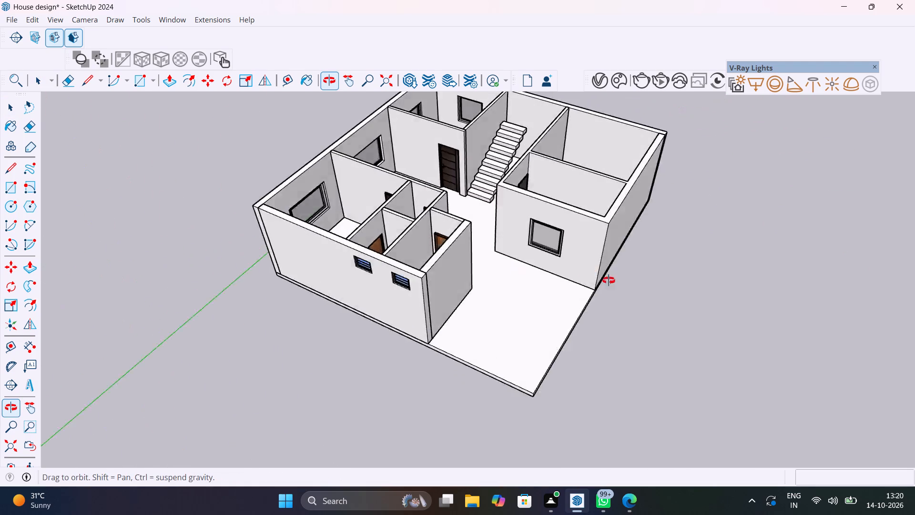
middle_click_drag(609, 280, 506, 273)
scroll(556, 340, "down", 9)
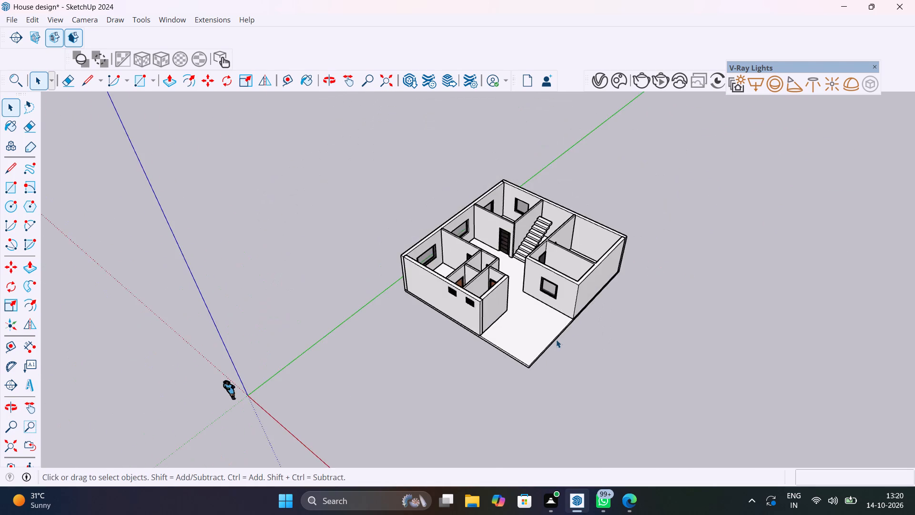
scroll(556, 340, "down", 3)
middle_click_drag(556, 339, 567, 266)
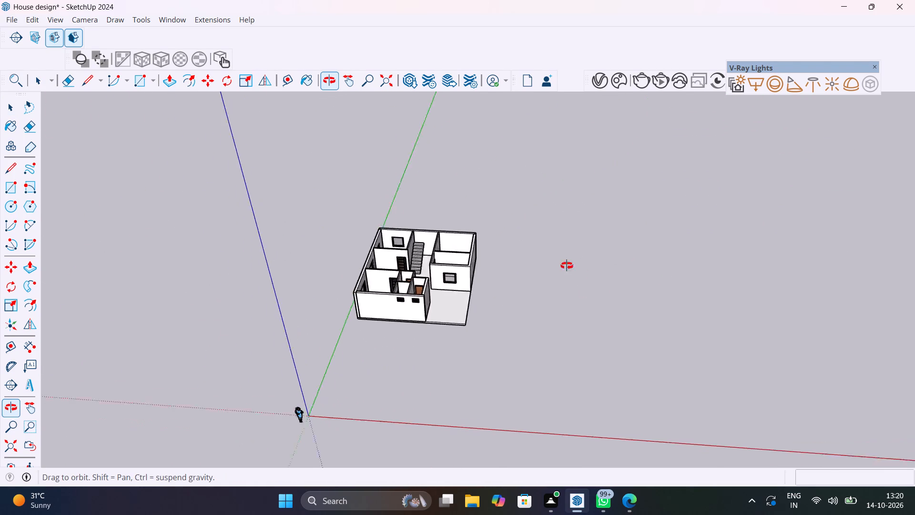
middle_click_drag(567, 266, 523, 263)
scroll(477, 292, "up", 6)
middle_click_drag(478, 289, 495, 281)
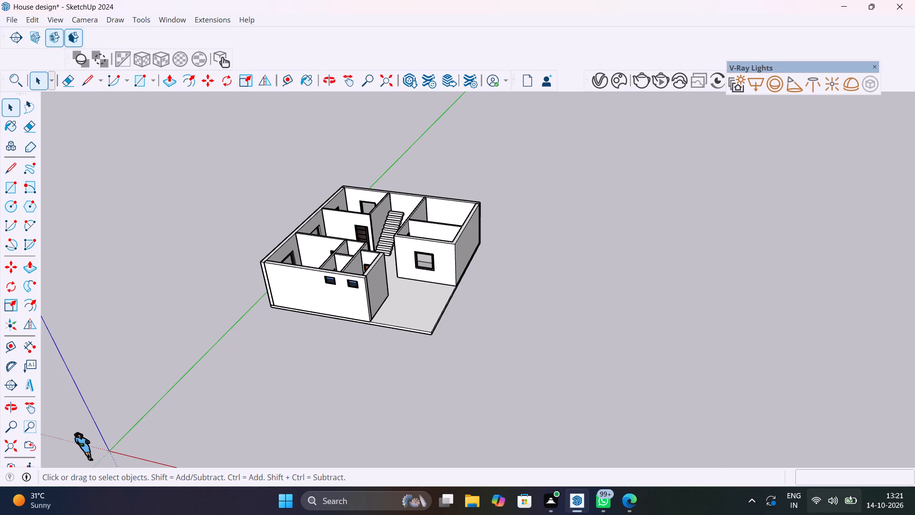
scroll(567, 324, "down", 5)
middle_click_drag(567, 328, 601, 364)
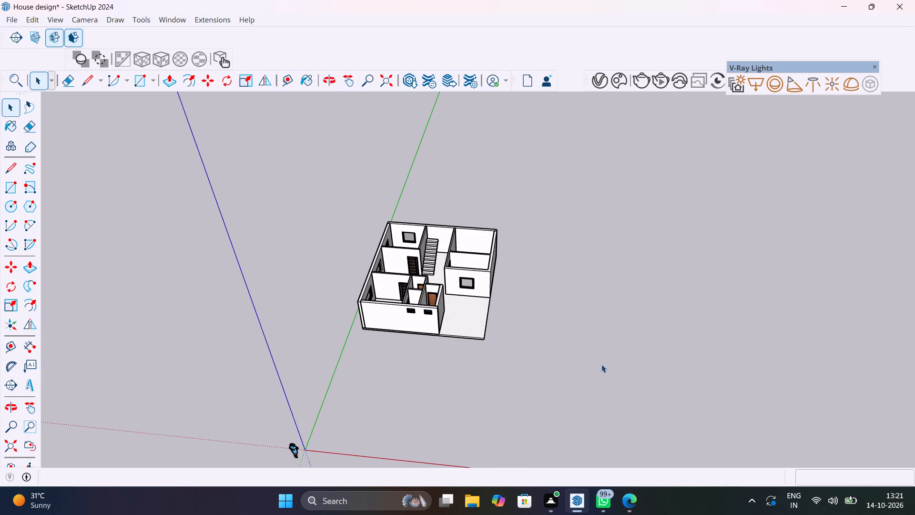